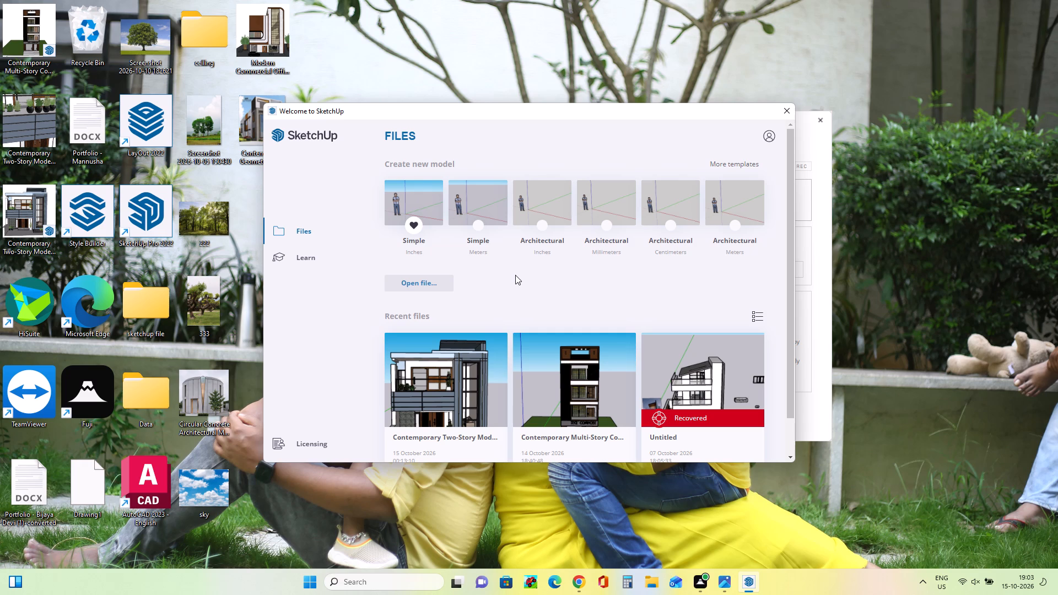
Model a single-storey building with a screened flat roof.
Create a new model from the Simple template in inches.
left_click(417, 217)
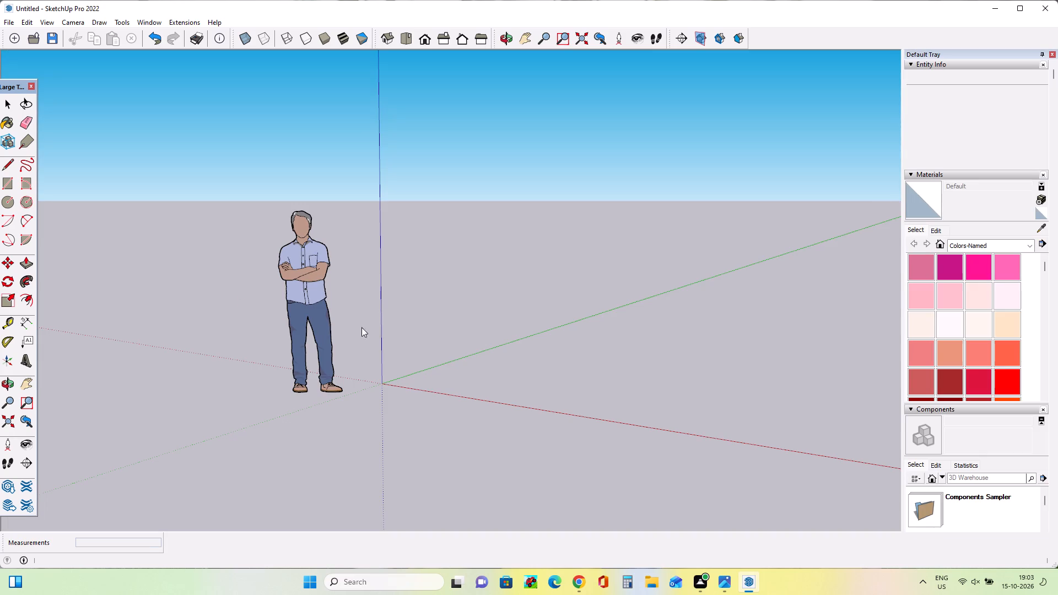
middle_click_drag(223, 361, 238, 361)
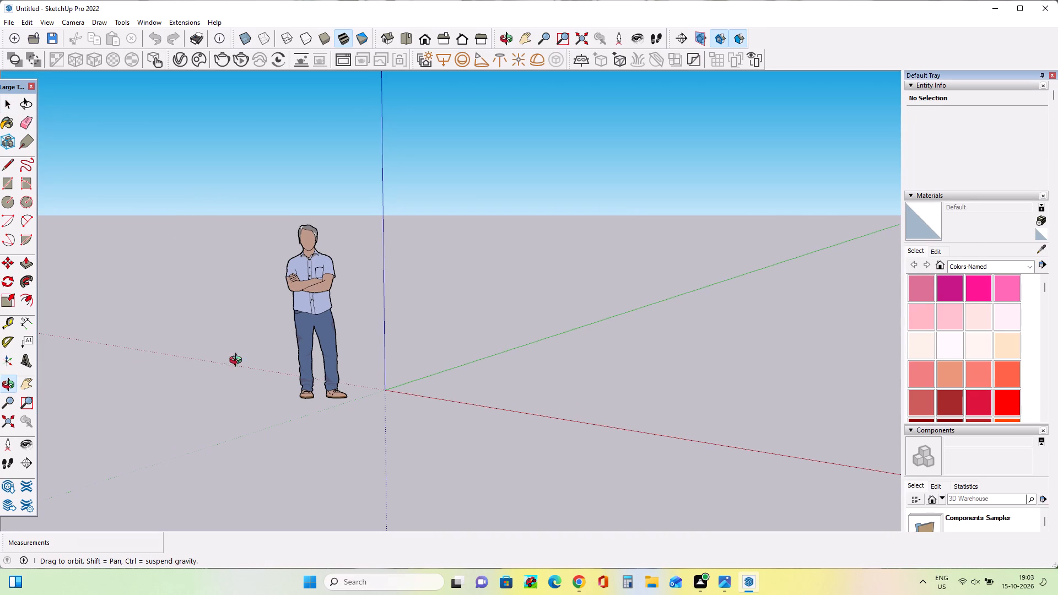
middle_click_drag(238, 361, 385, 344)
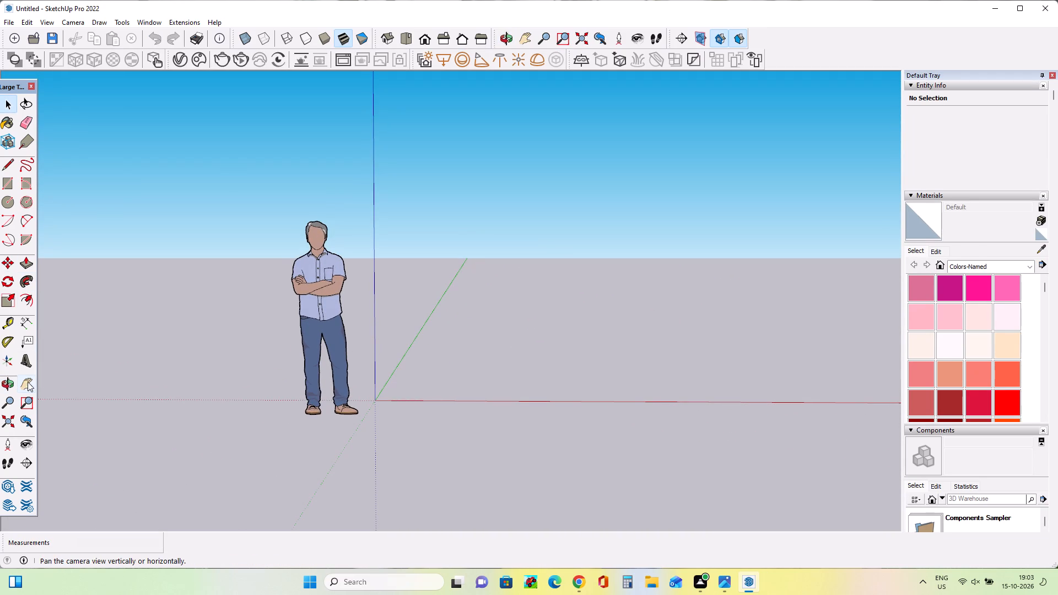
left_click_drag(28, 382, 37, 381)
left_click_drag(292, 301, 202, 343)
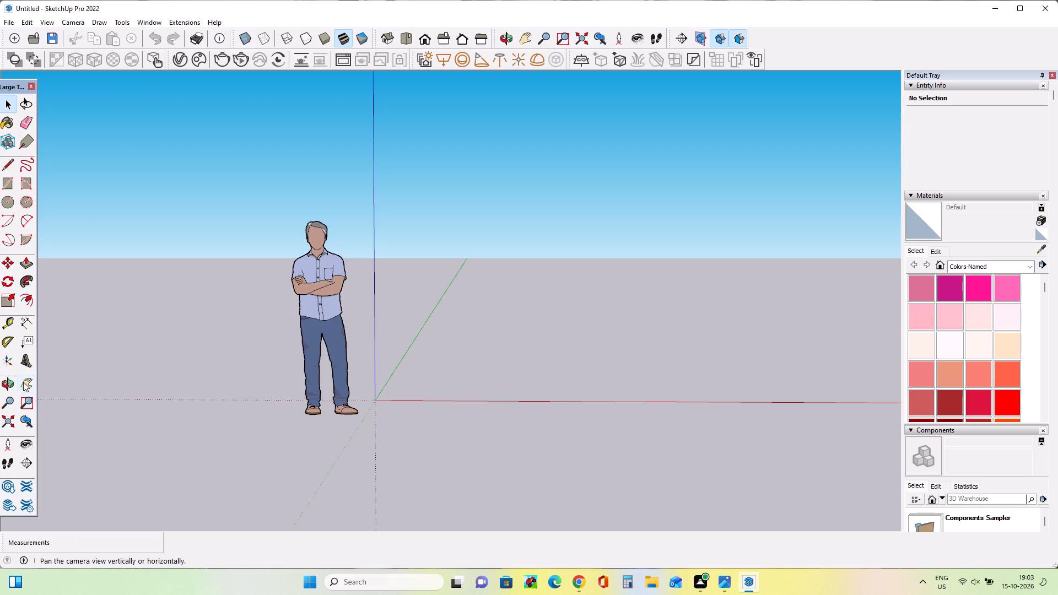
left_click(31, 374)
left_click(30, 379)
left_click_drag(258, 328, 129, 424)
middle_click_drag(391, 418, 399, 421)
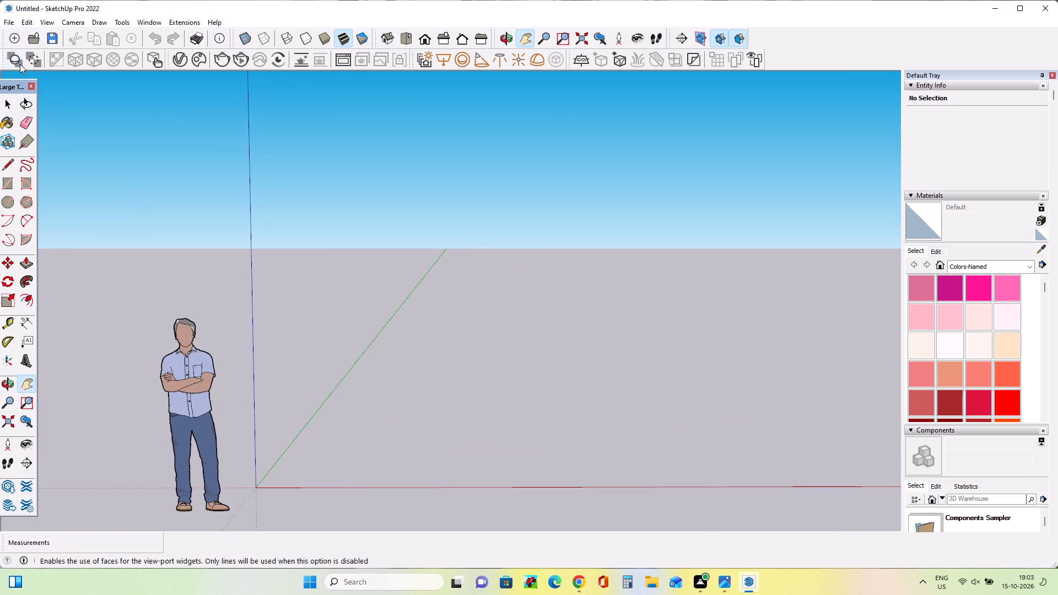
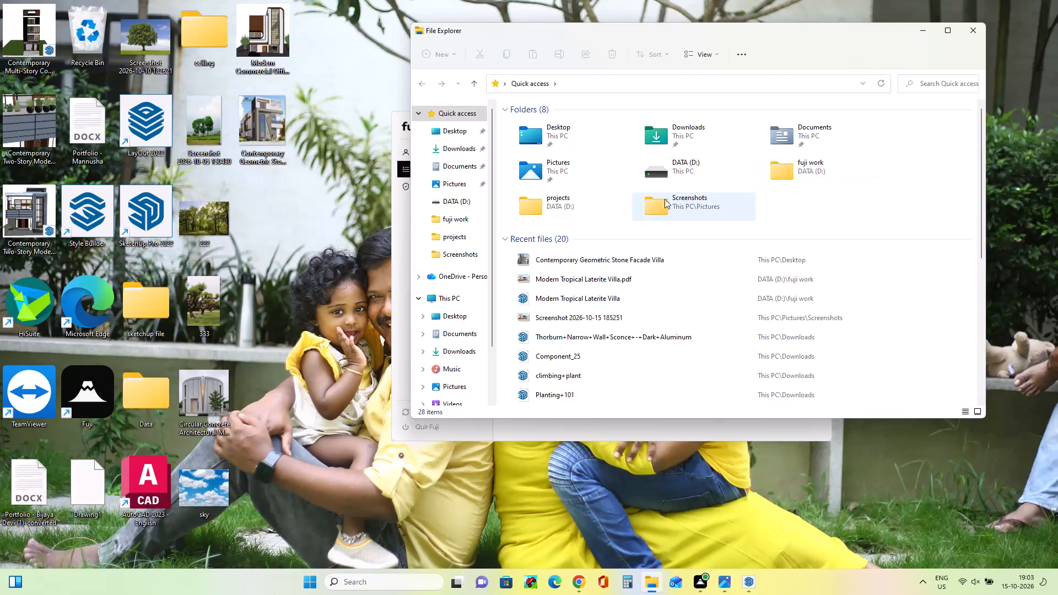
Open the fuji work folder and browse its saved elevation and interior images, starting from the Circular Concrete Architectural Masterpiece picture.
double_click(774, 168)
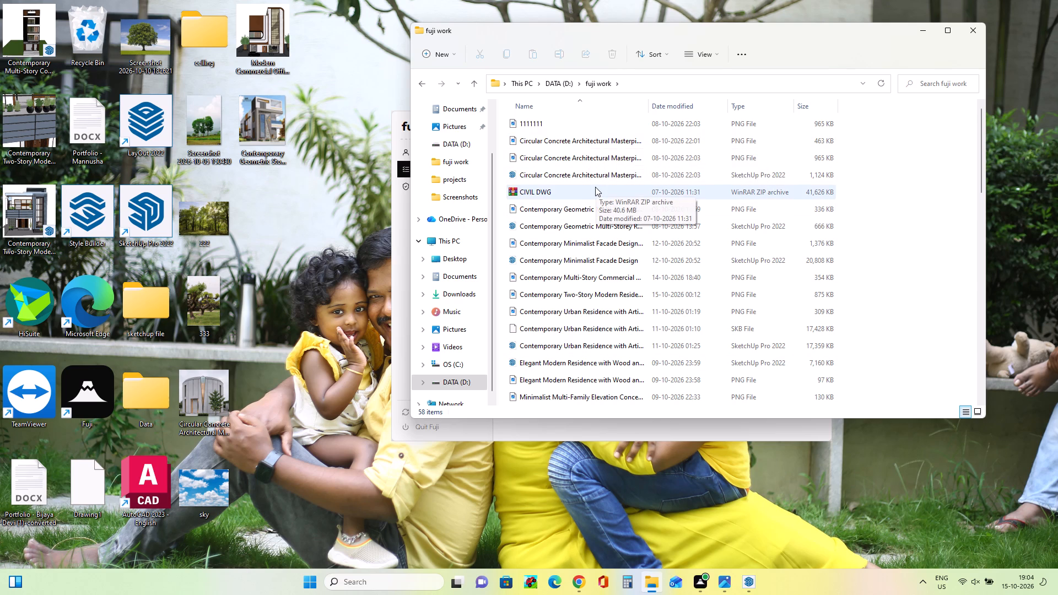
double_click(587, 142)
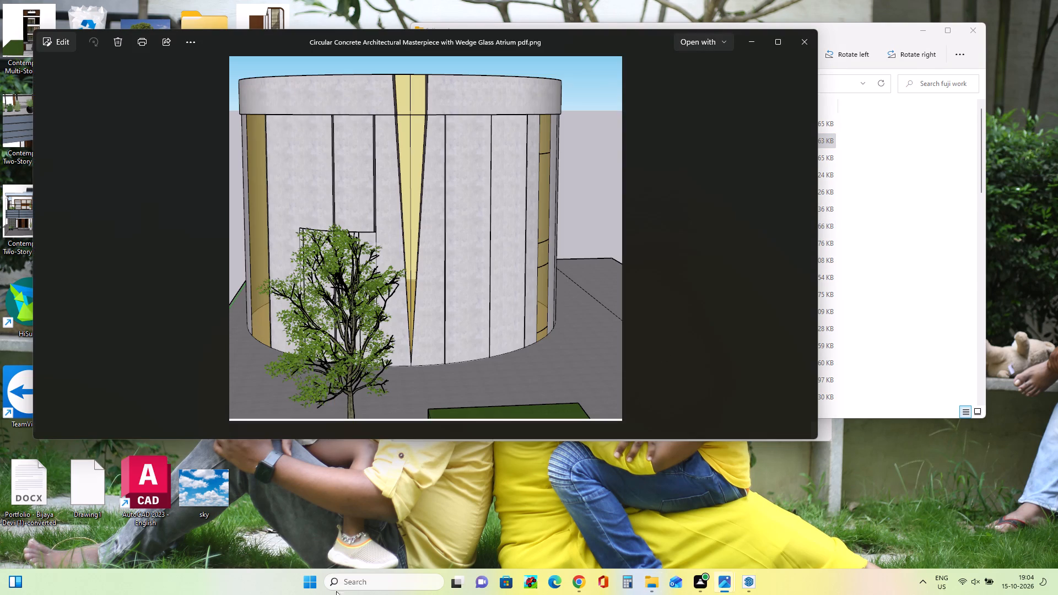
key("Right")
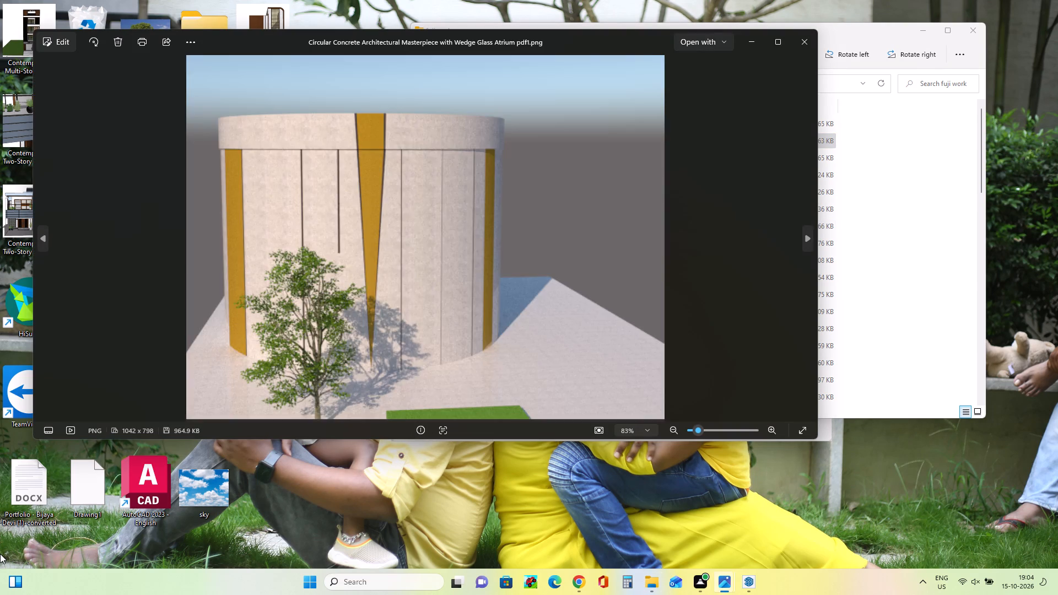
key("Right")
key("Right")
key("Right")
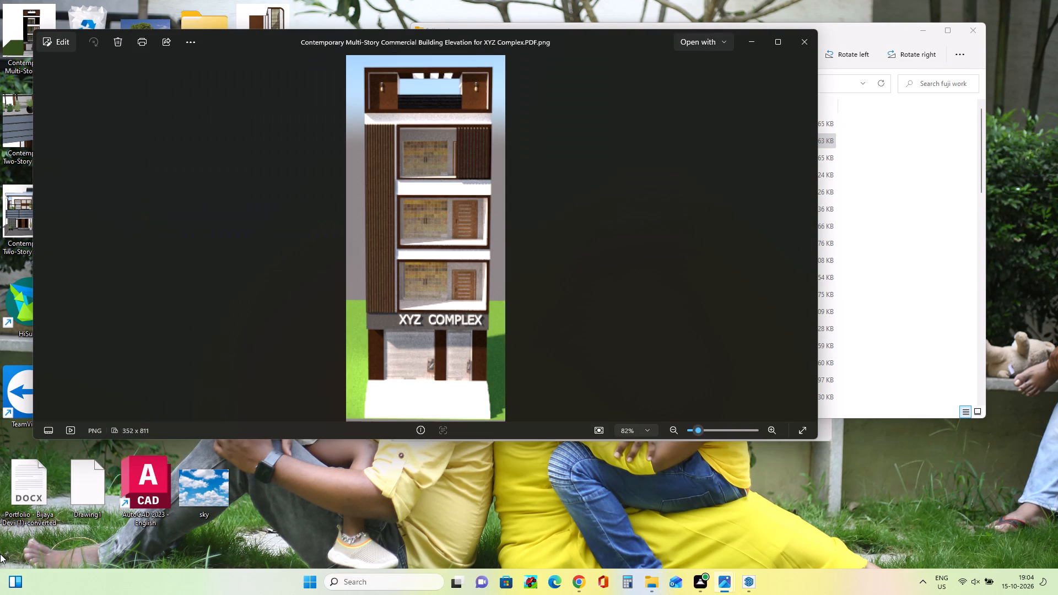
key("Right")
key("Right")
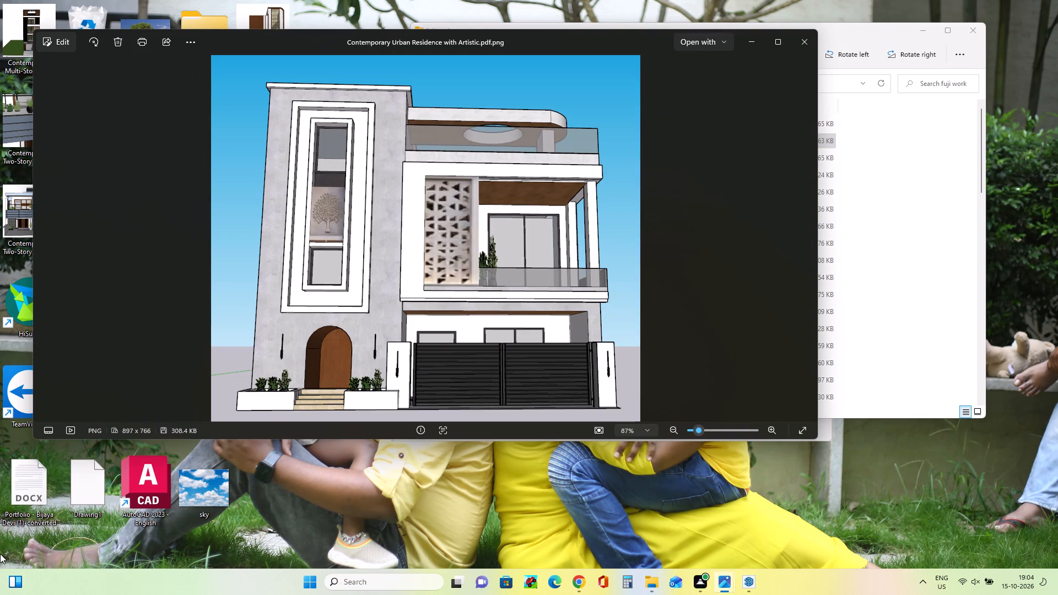
key("Right")
key("Right")
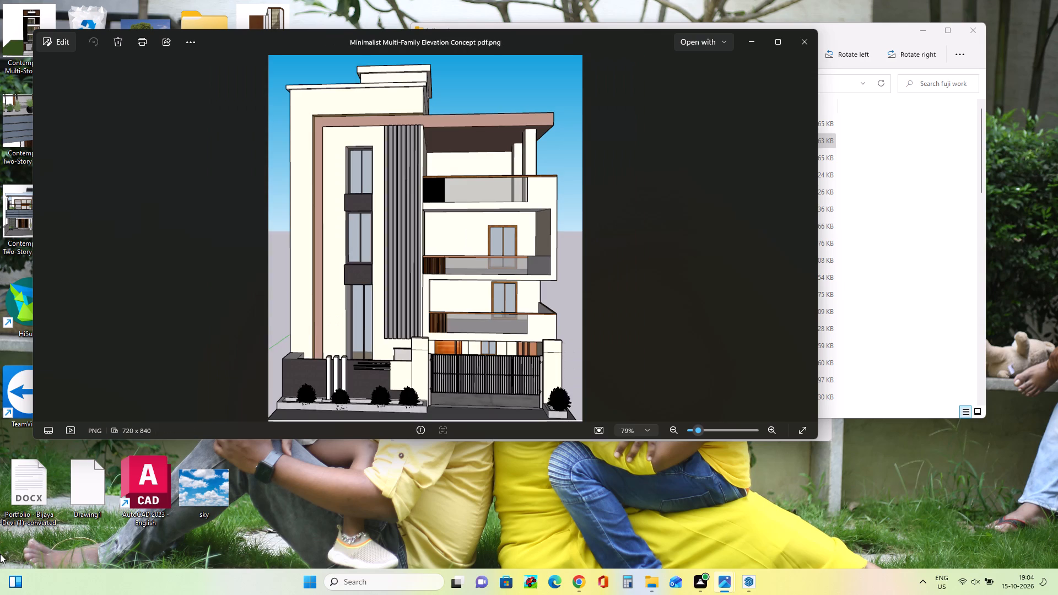
key("Right")
key("Right")
key("Right")
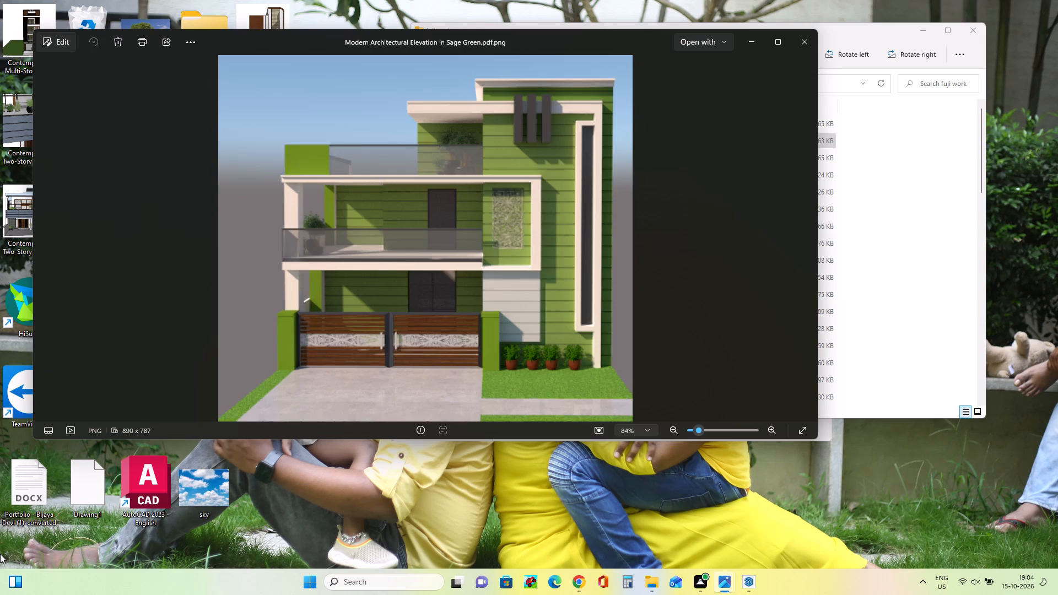
key("Right")
key("Right")
key("Right")
key("Right")
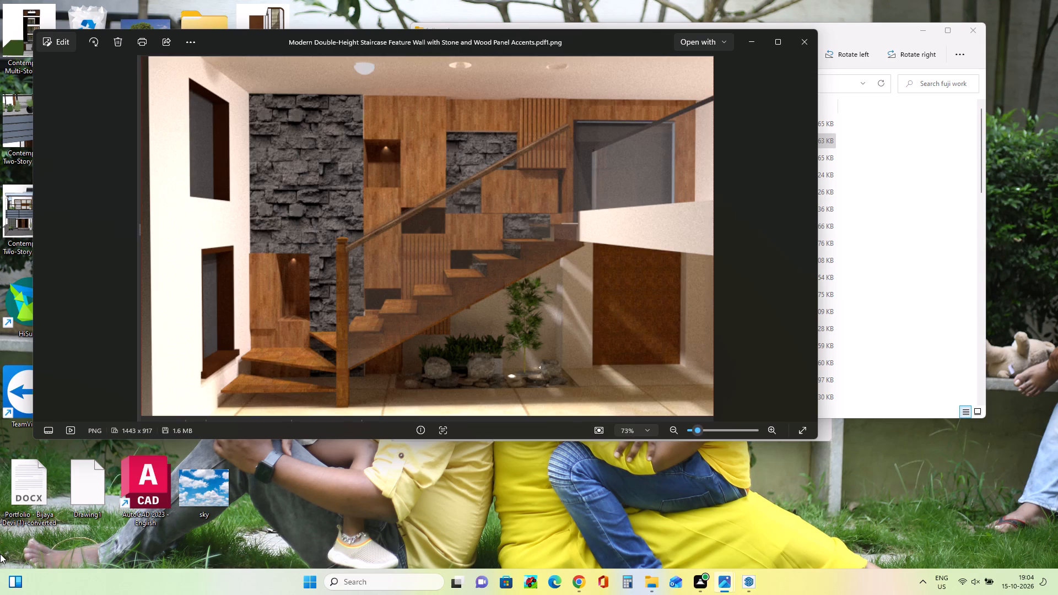
key("Right")
key("Right")
key("Right")
key("Right")
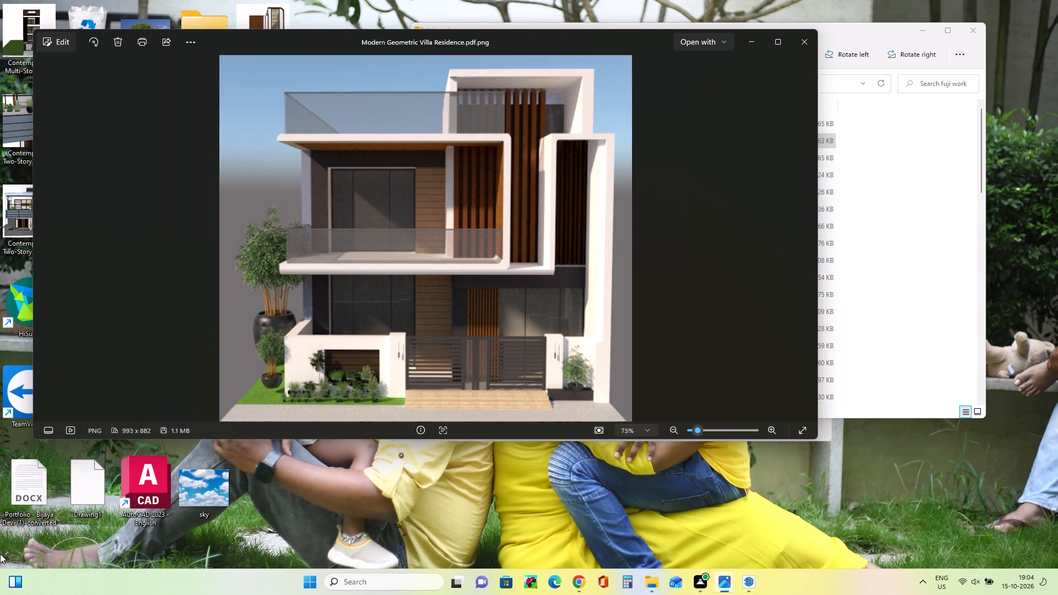
key("Right")
key("Right")
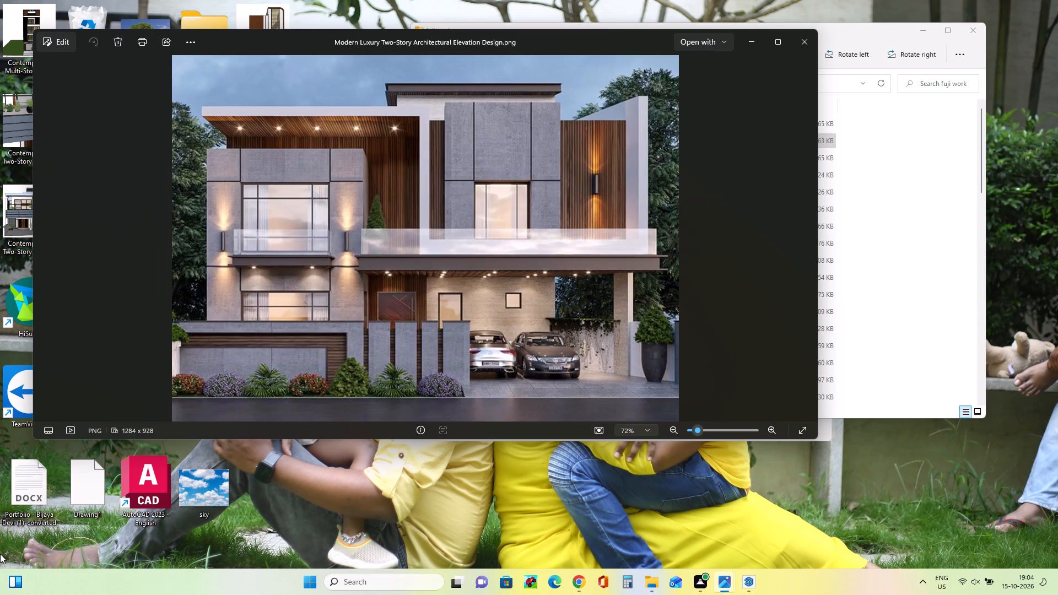
key("Right")
Delete the Modern Luxury Two-Story Architectural Elevation Design image from the fuji work folder.
key("Left")
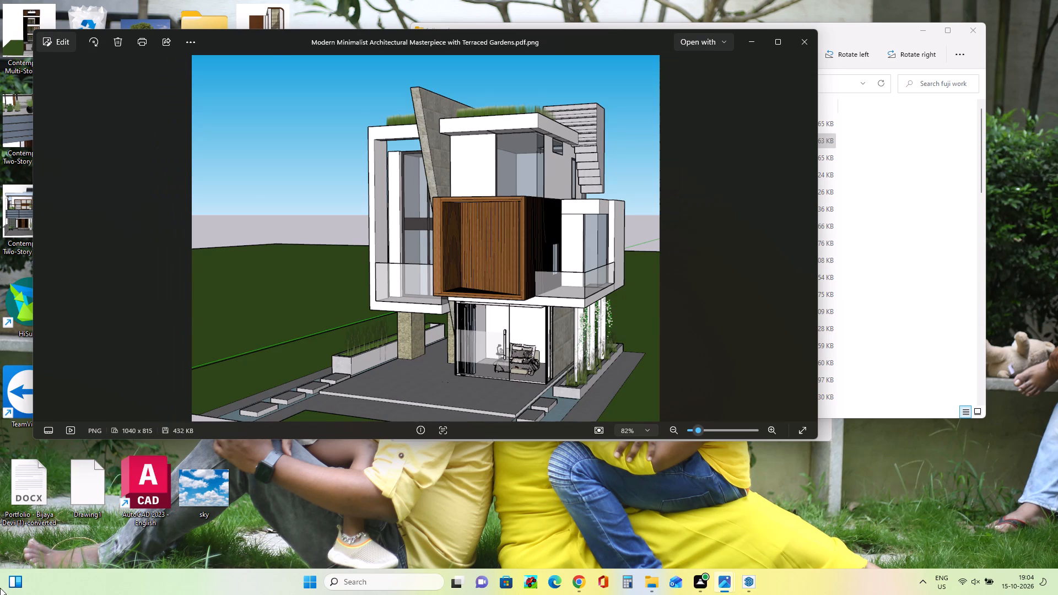
key("Delete")
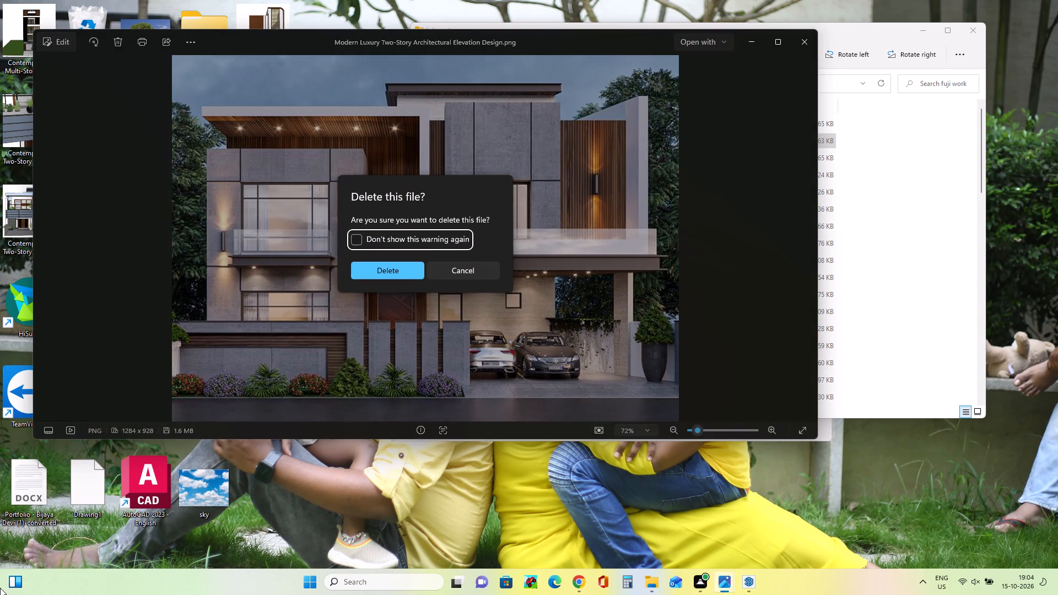
left_click(401, 270)
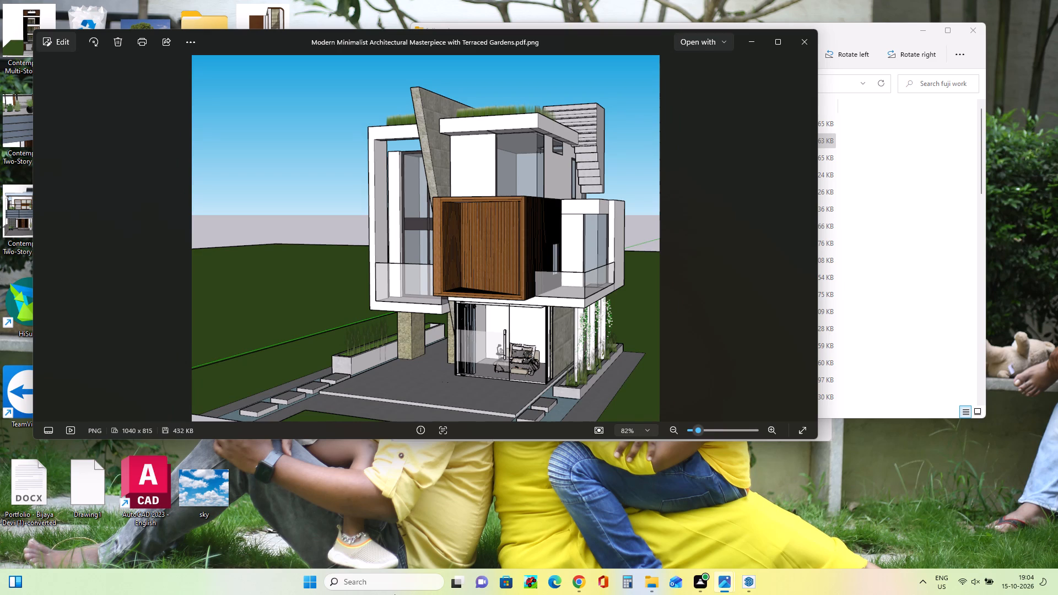
Browse the remaining design images in the folder, from the terraced gardens masterpiece through to XYZ, and minimise the viewer.
key("Right")
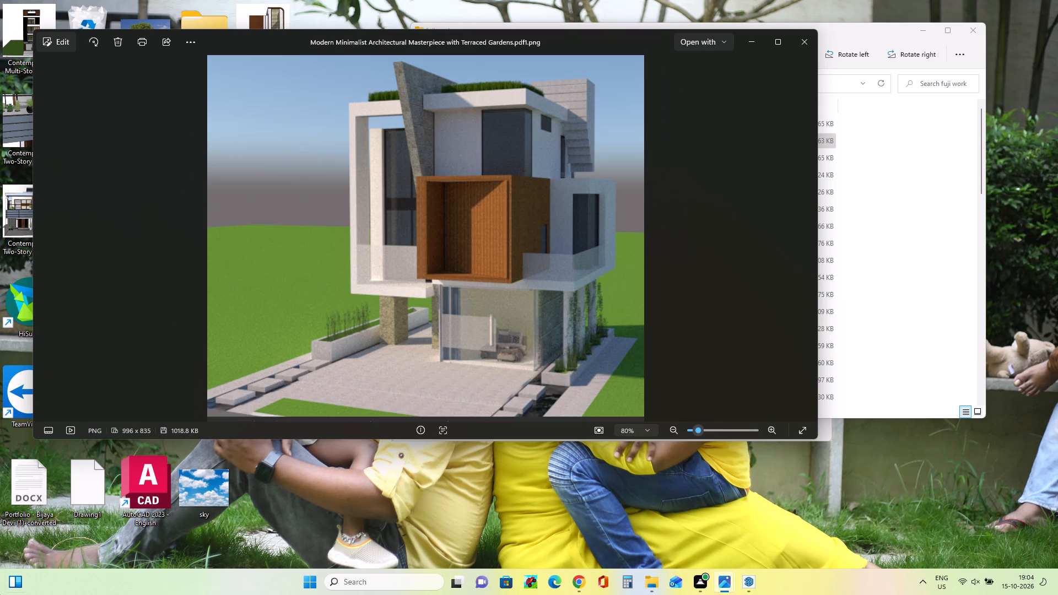
key("Left")
key("Right")
key("Right")
key("Right")
key("Right")
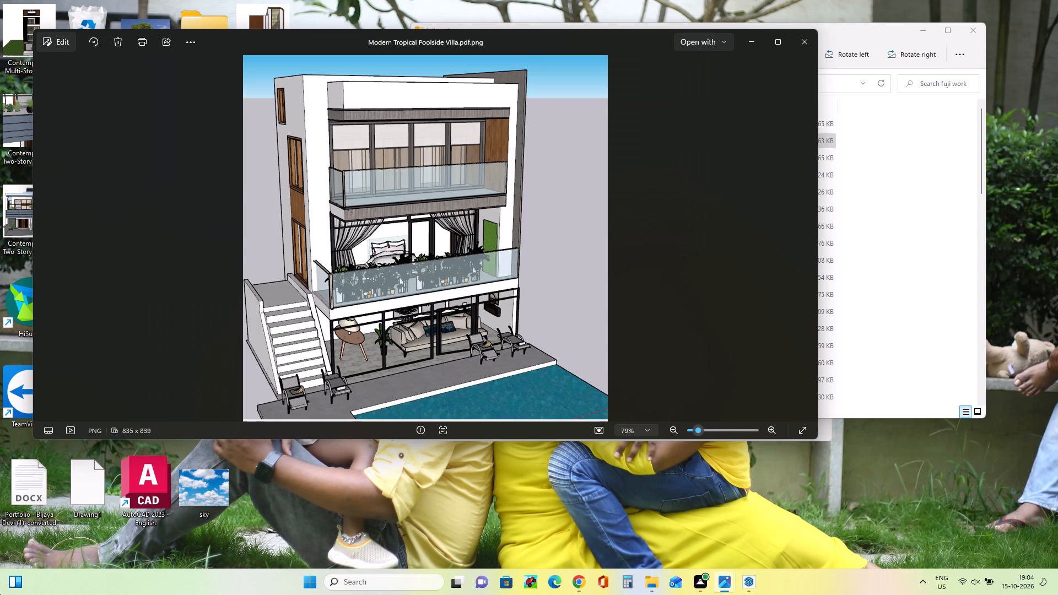
key("Left")
key("Right")
key("Right")
key("Right")
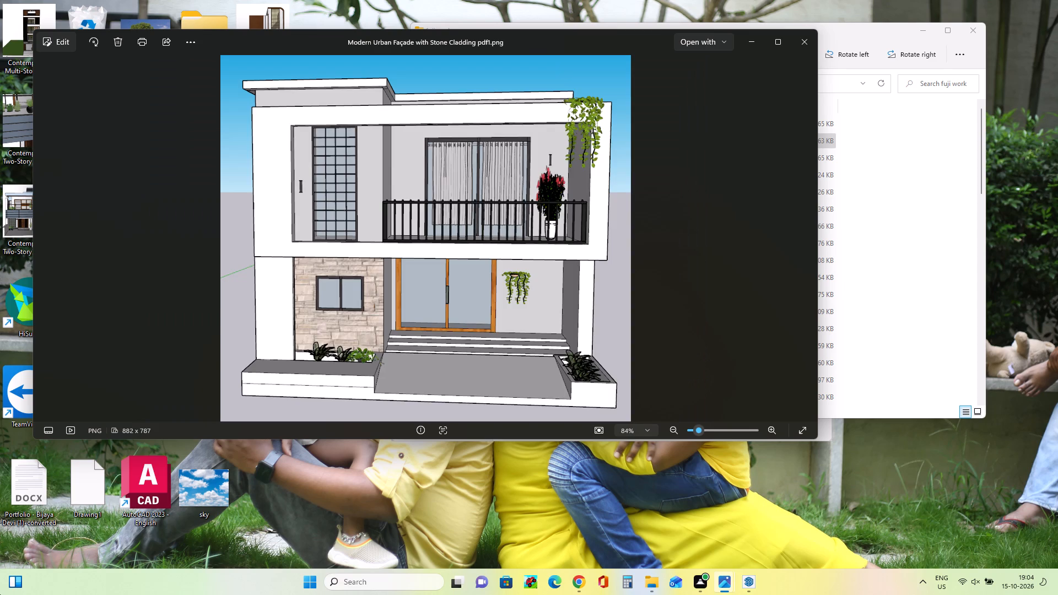
key("Right")
key("Right")
key("Right")
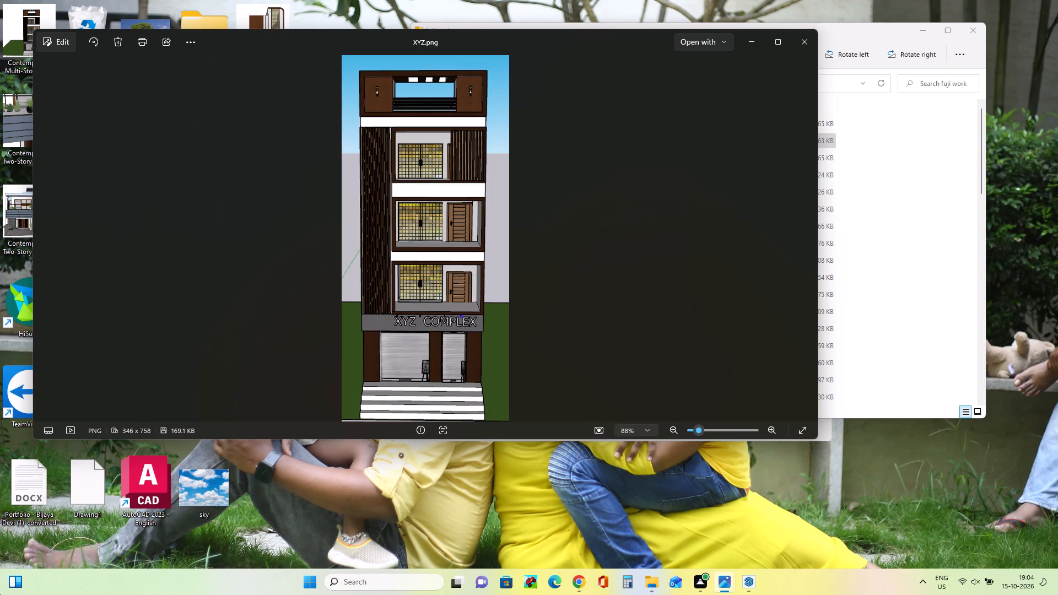
key("Right")
left_click(747, 37)
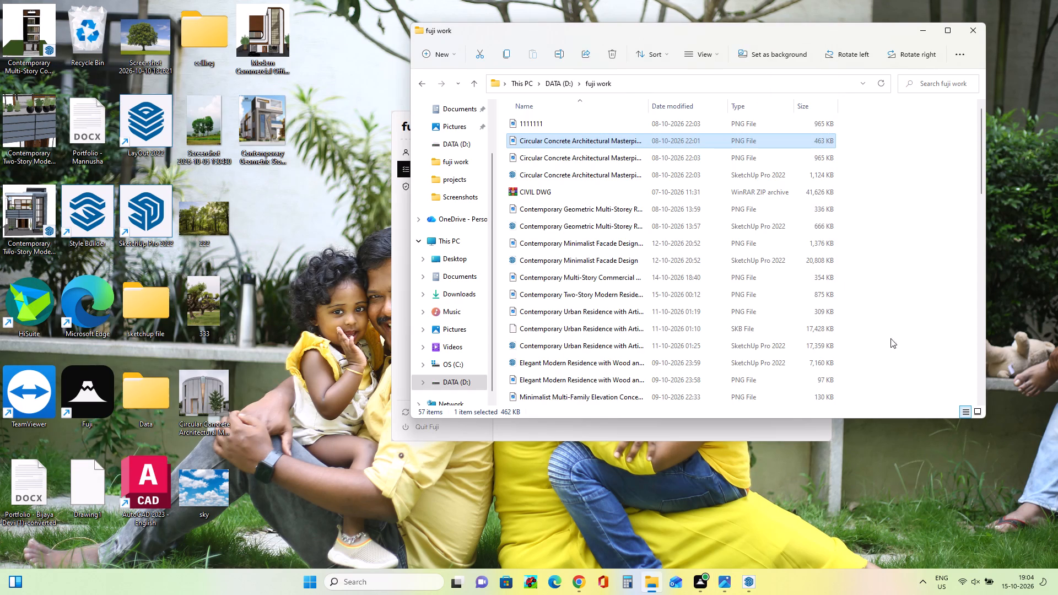
Switch to SketchUp, import Contemporary Geometric Stone Facade Villa from the Desktop as an image, and place it upright beside the scale figure.
left_click(753, 593)
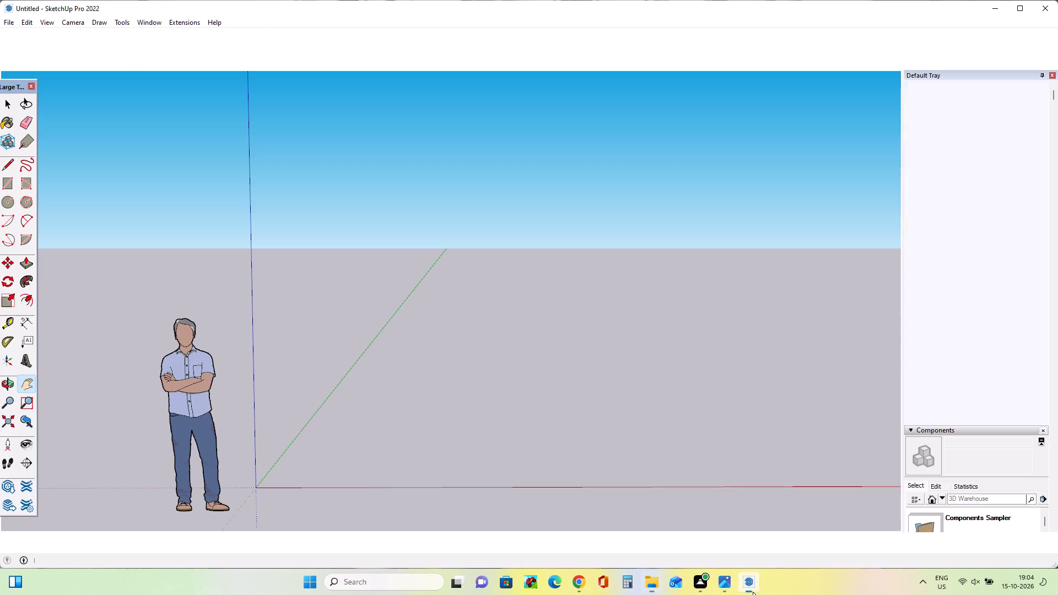
left_click(10, 23)
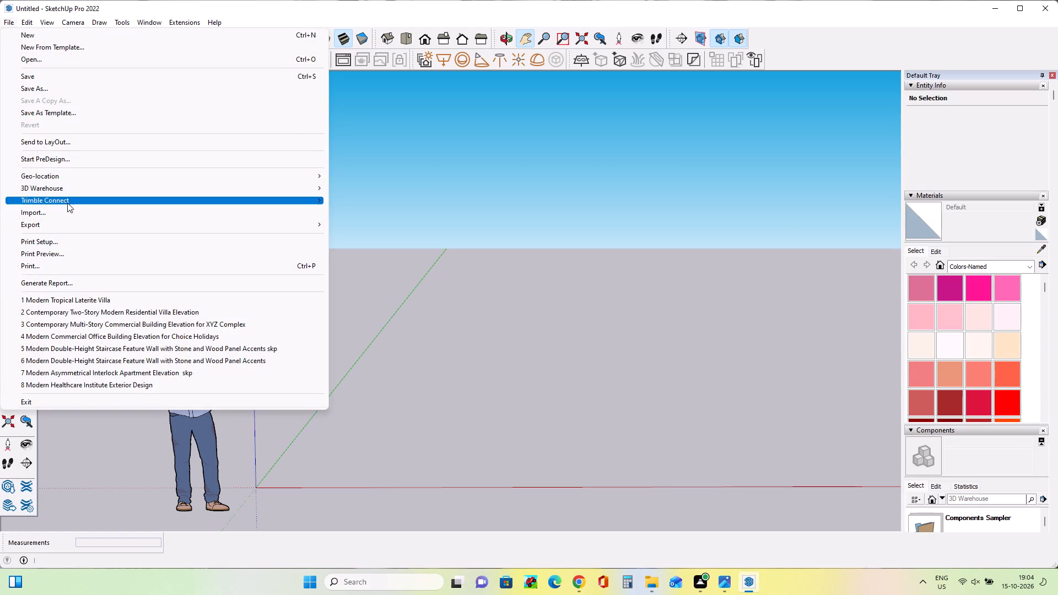
left_click(67, 213)
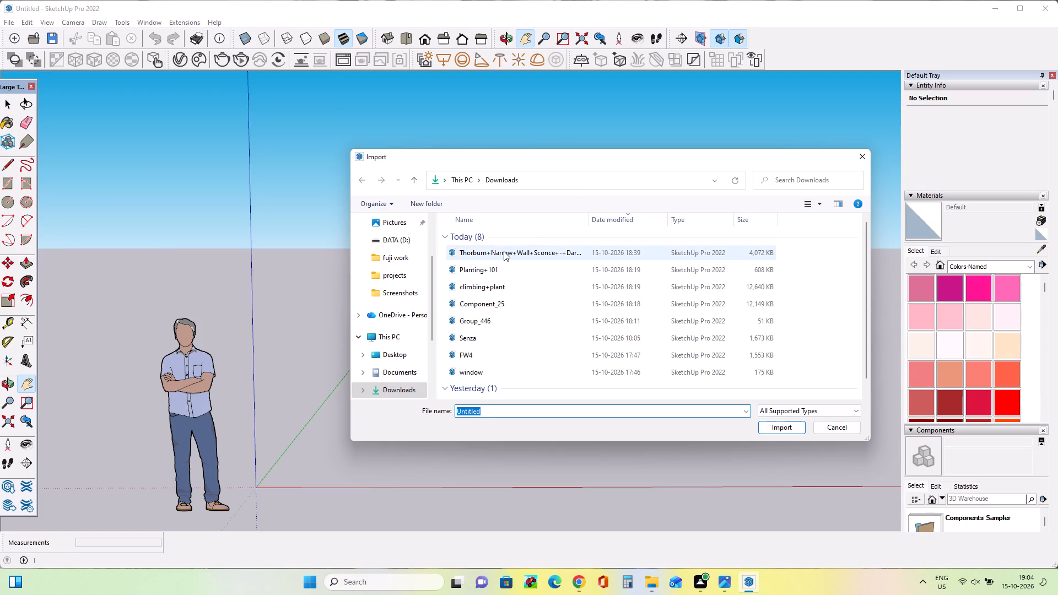
left_click(399, 360)
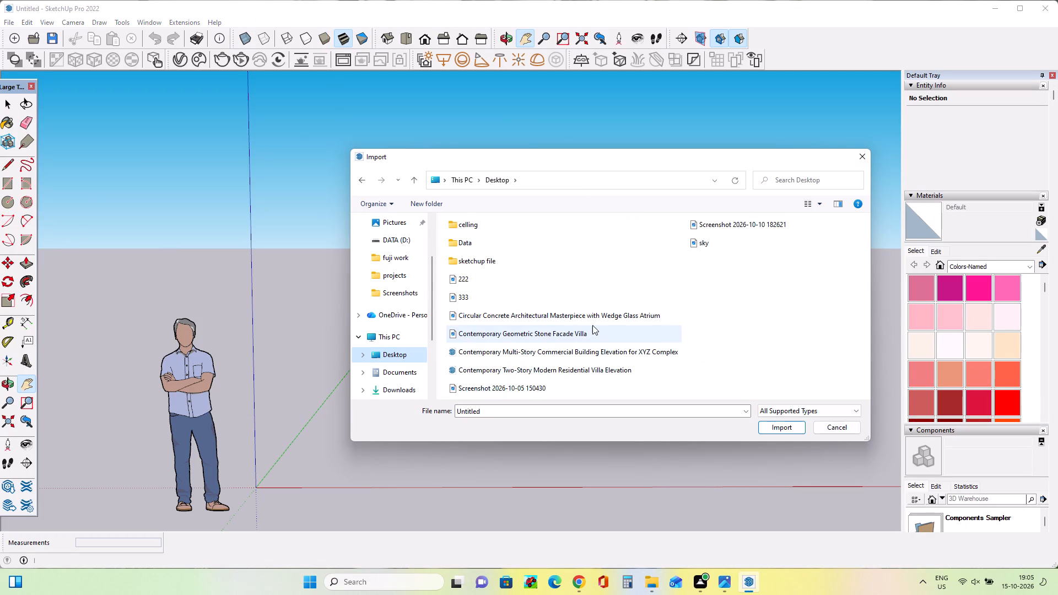
left_click(590, 329)
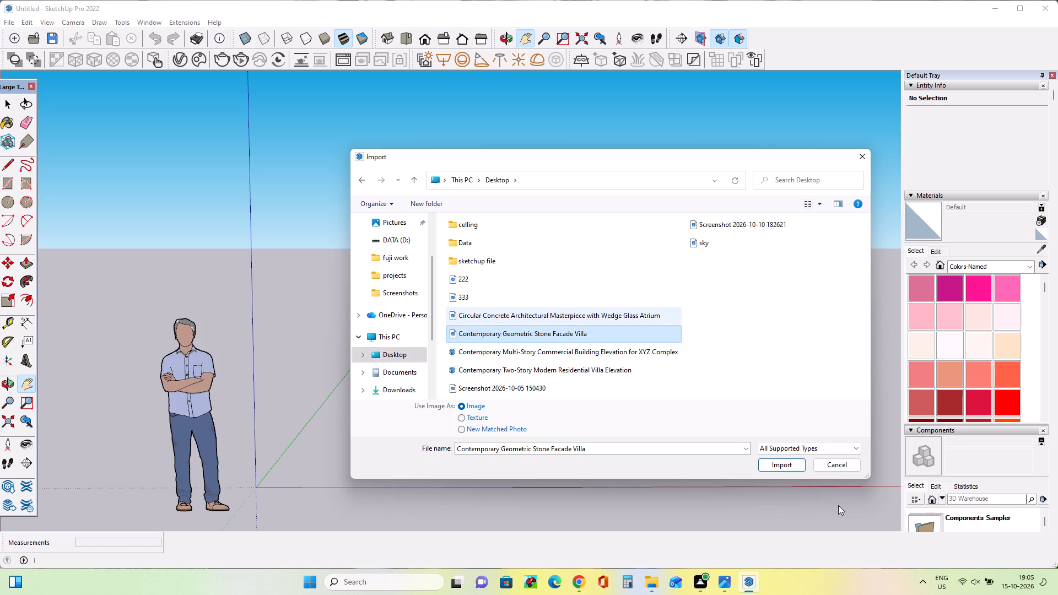
left_click(767, 465)
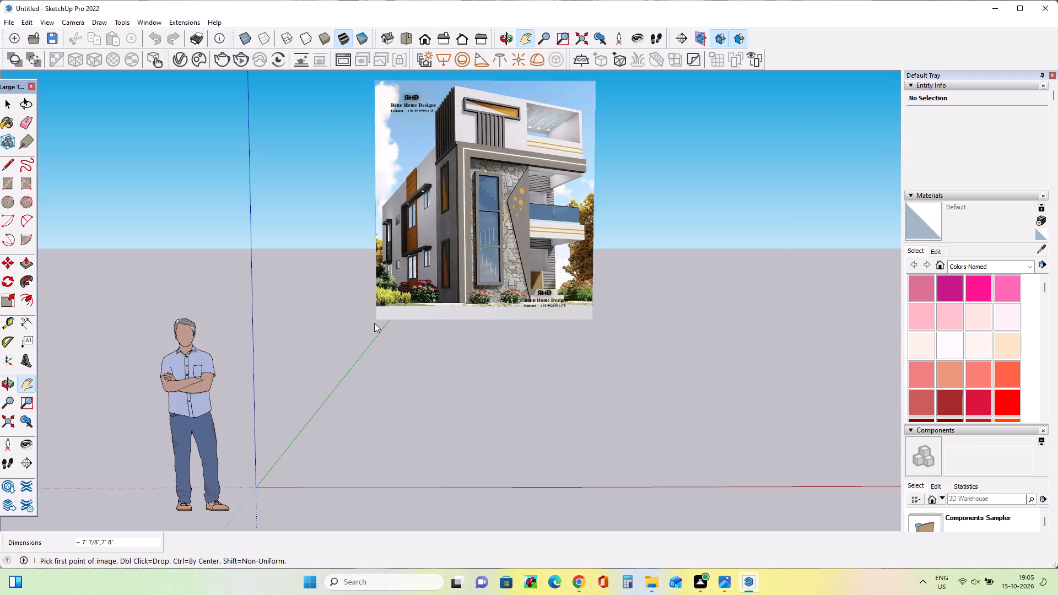
left_click(307, 373)
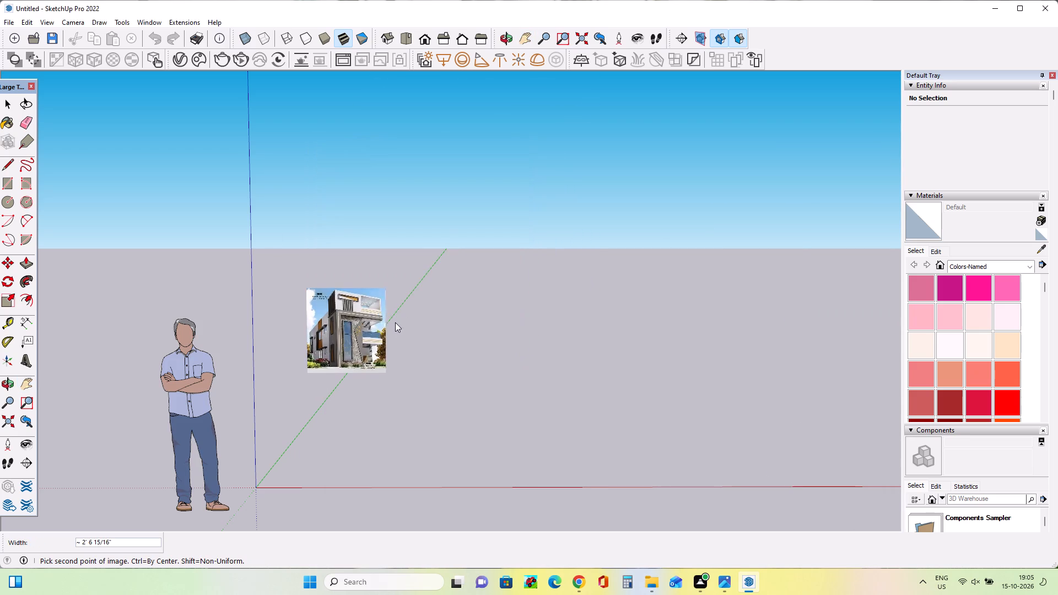
left_click(474, 160)
Draw a ground rectangle about 18' 5" by 29' 9" beside the reference image, on the side away from the scale figure.
scroll(181, 466, "down", 2)
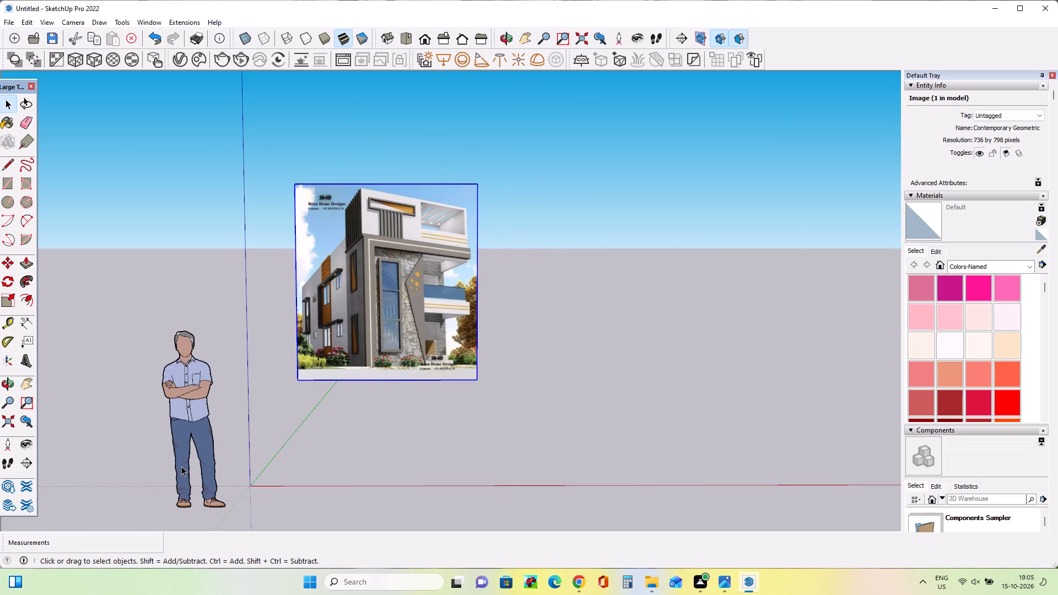
middle_click_drag(185, 468, 304, 477)
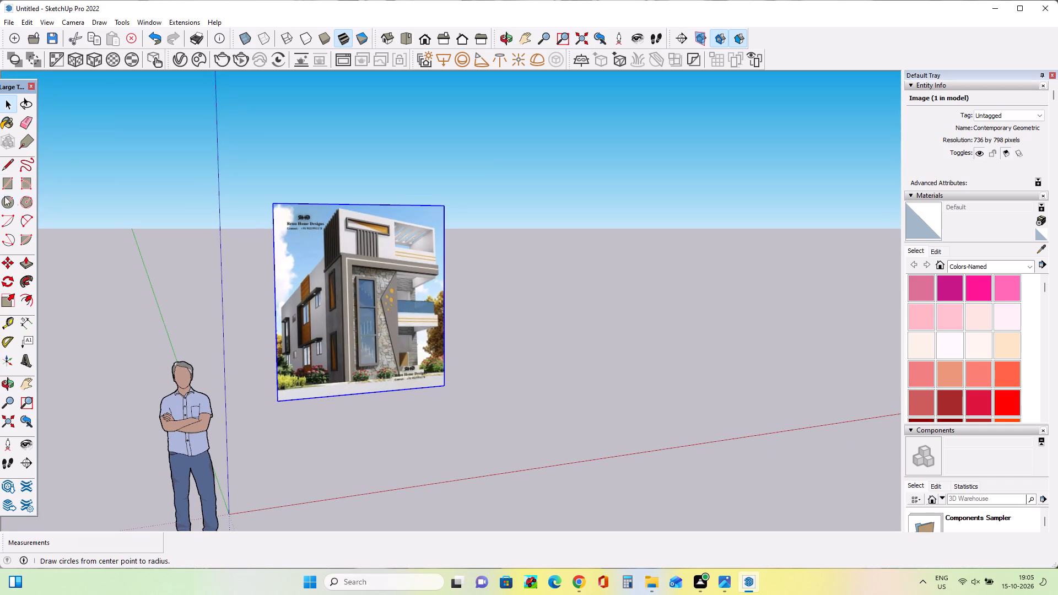
left_click(5, 186)
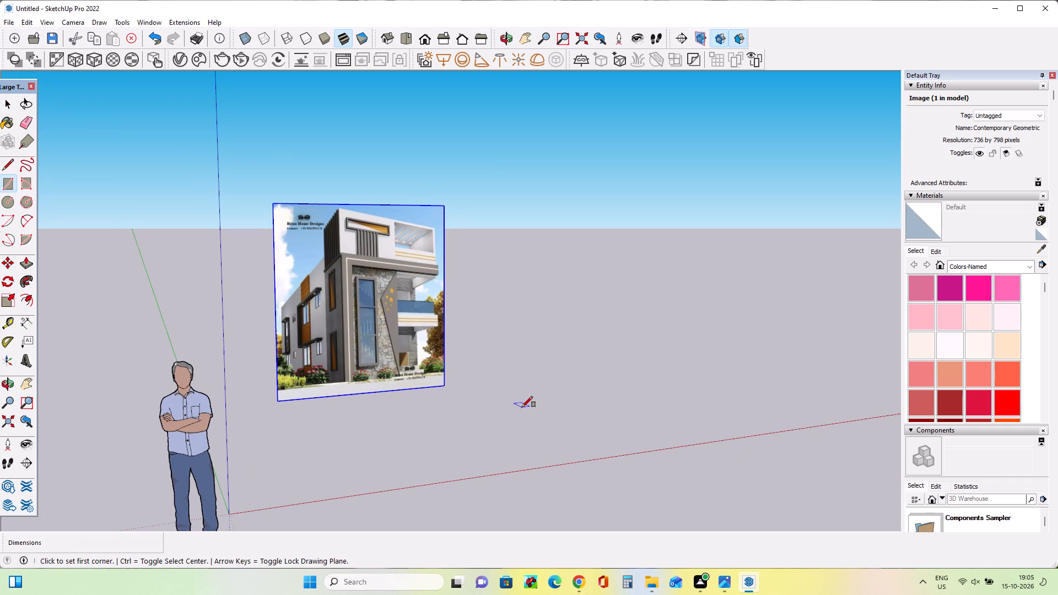
left_click(521, 407)
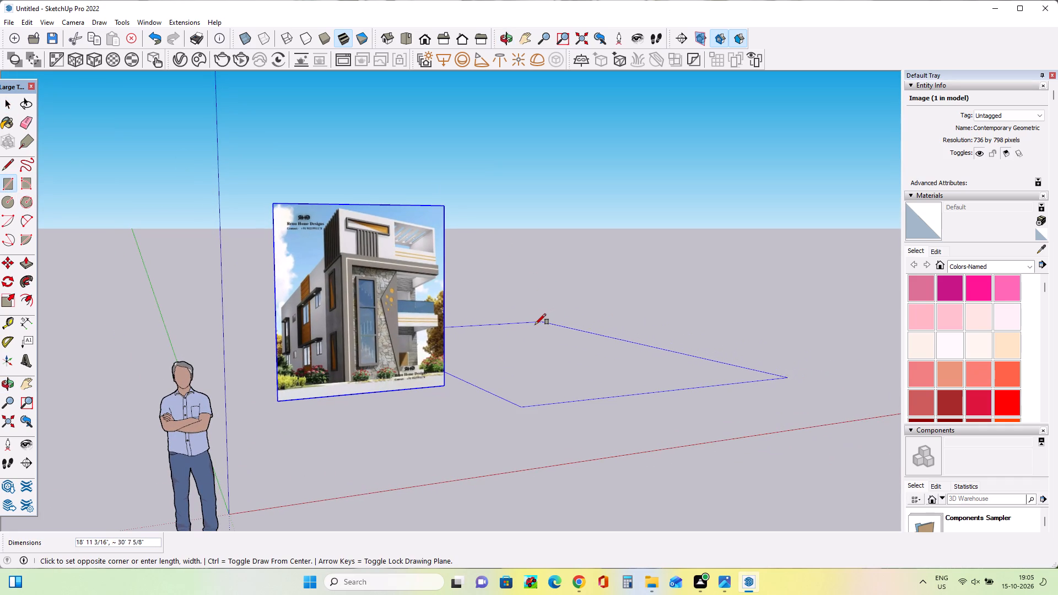
left_click(536, 325)
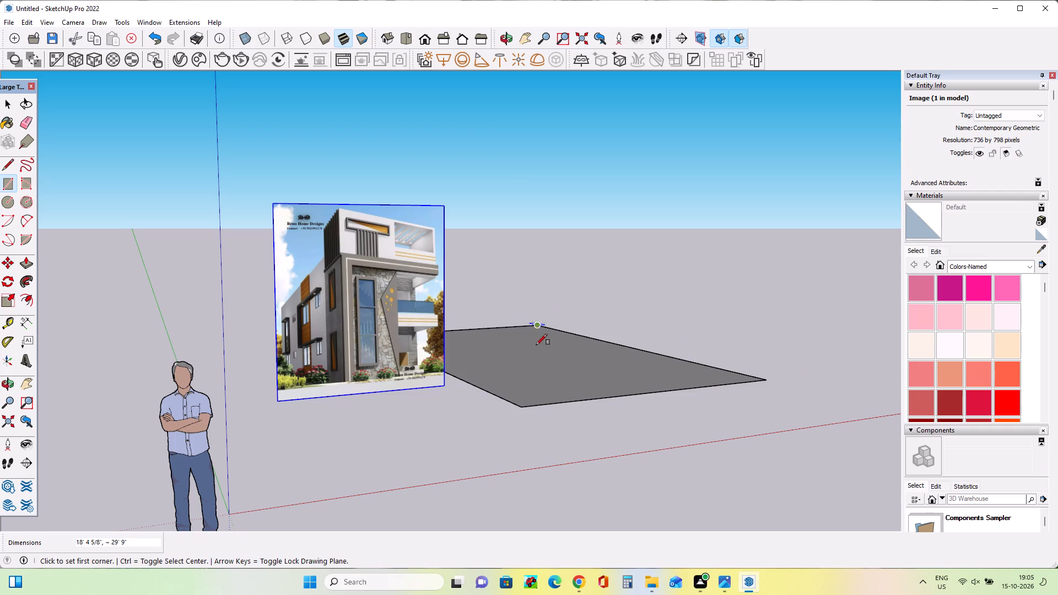
middle_click_drag(537, 422, 428, 442)
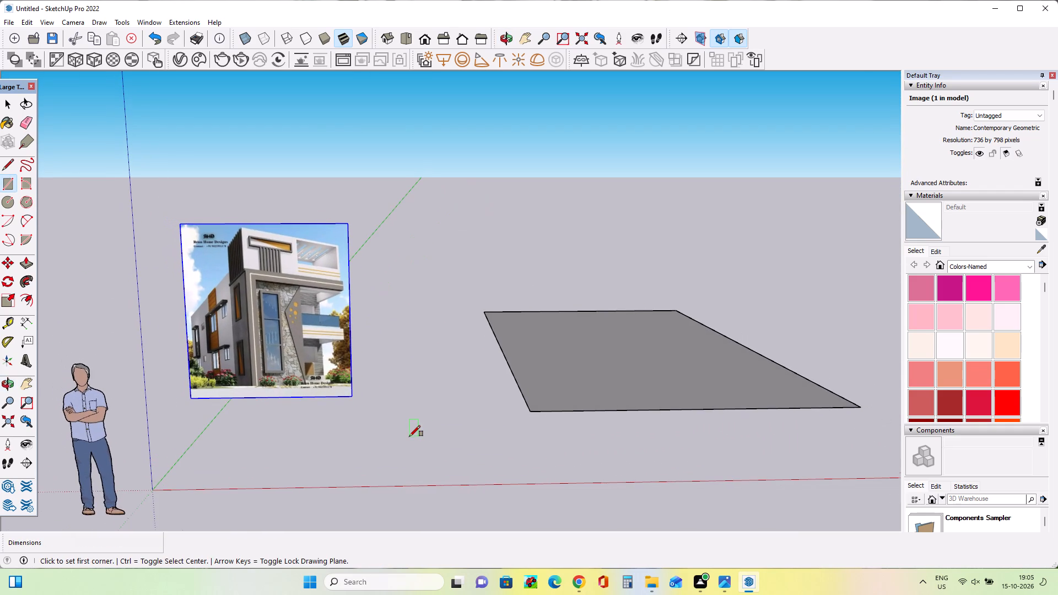
scroll(409, 436, "down", 1)
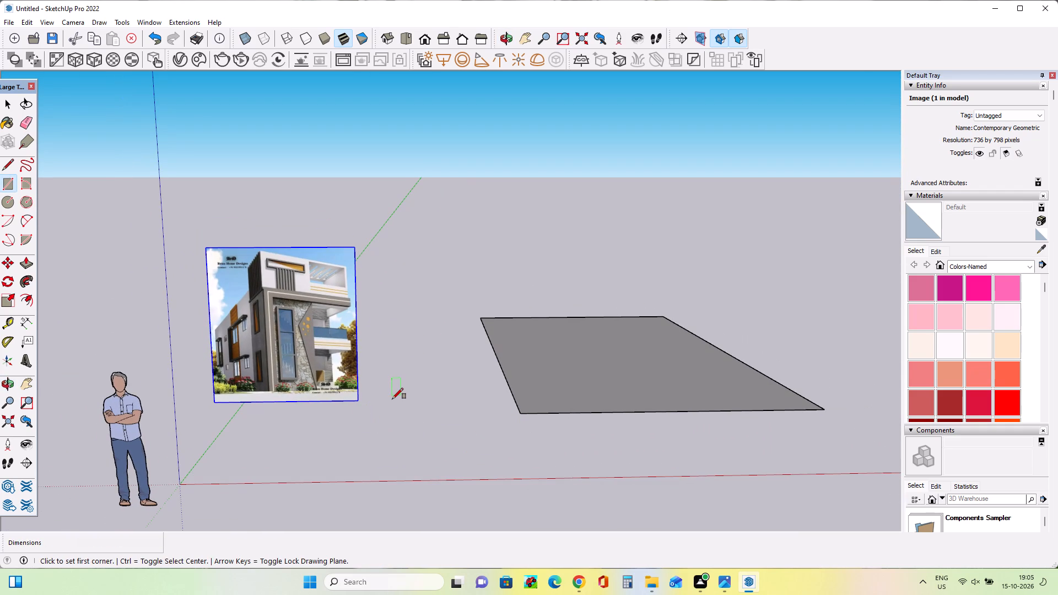
Split the base with a rectangle about 29' 9" by 10' 3" along the side nearest the reference image.
scroll(268, 398, "up", 8)
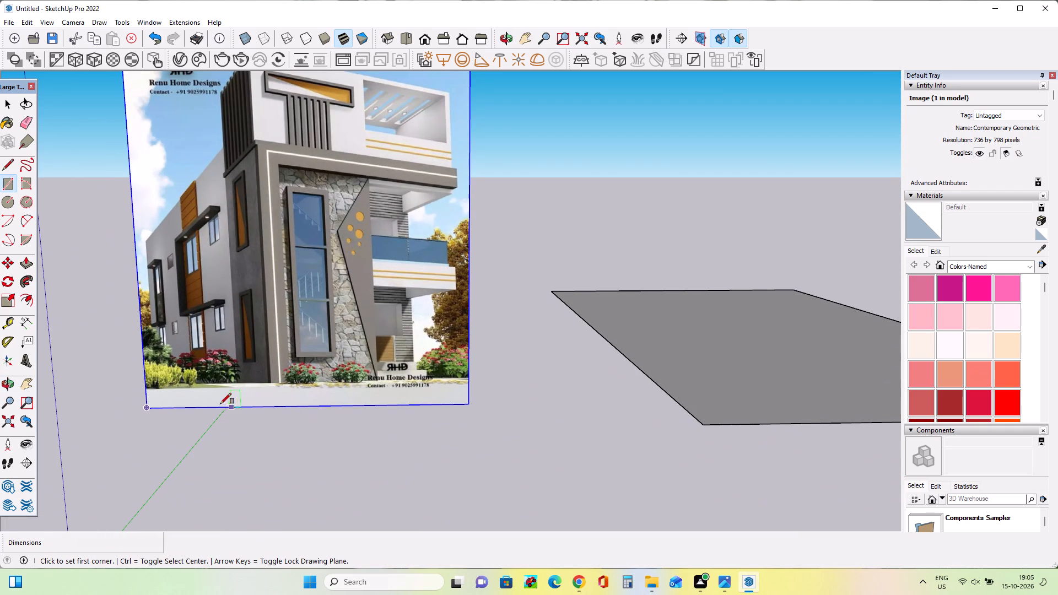
scroll(177, 399, "down", 4)
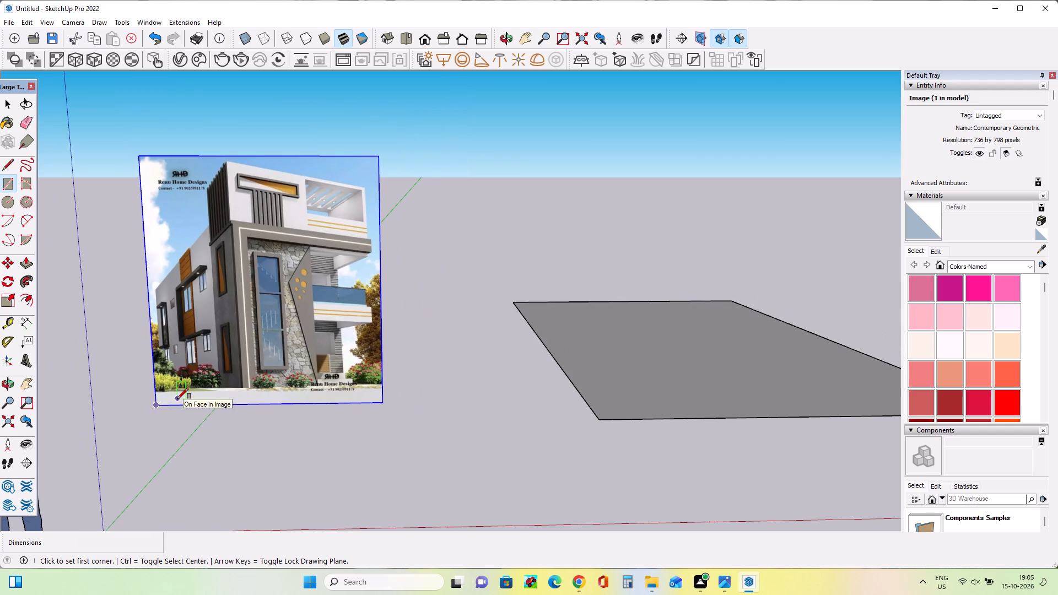
middle_click_drag(177, 399, 183, 407)
scroll(156, 358, "down", 2)
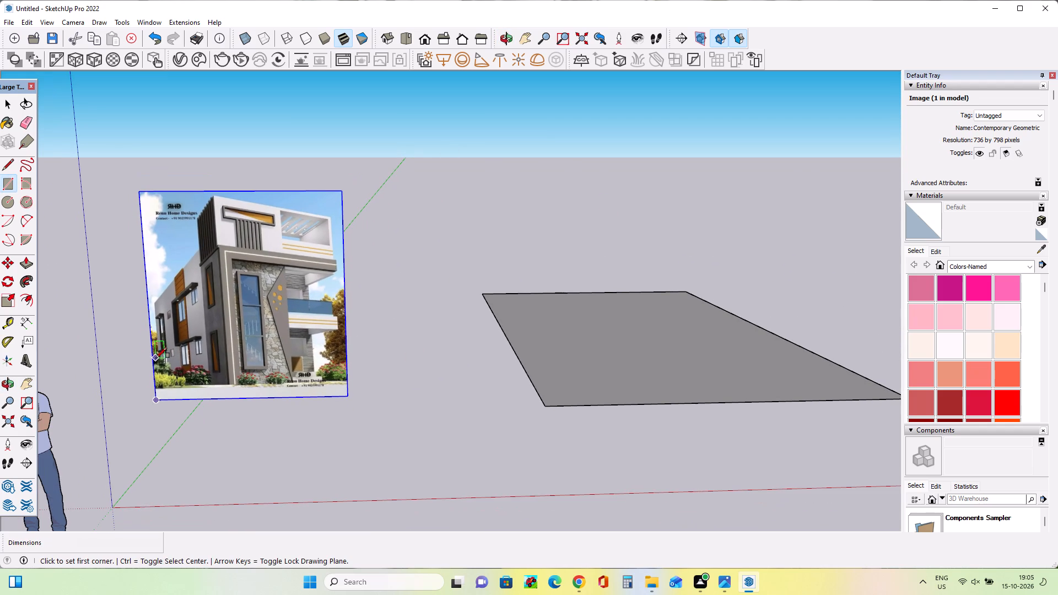
left_click(7, 183)
left_click(546, 407)
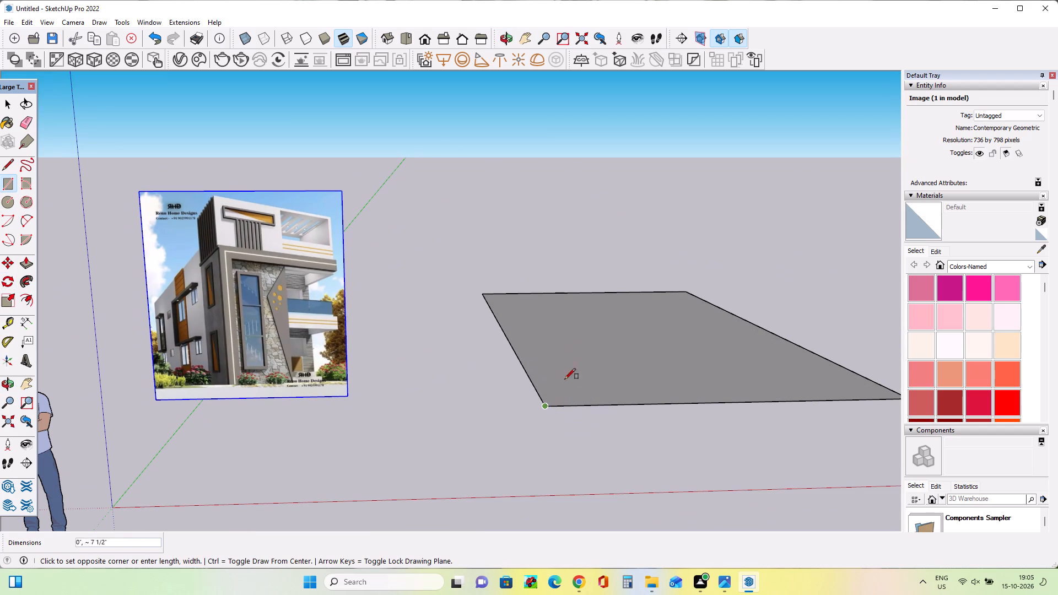
left_click(597, 294)
Draw a rectangle in the narrower base strip, from a point on the dividing line to the base's far rear corner.
middle_click_drag(578, 429, 541, 412)
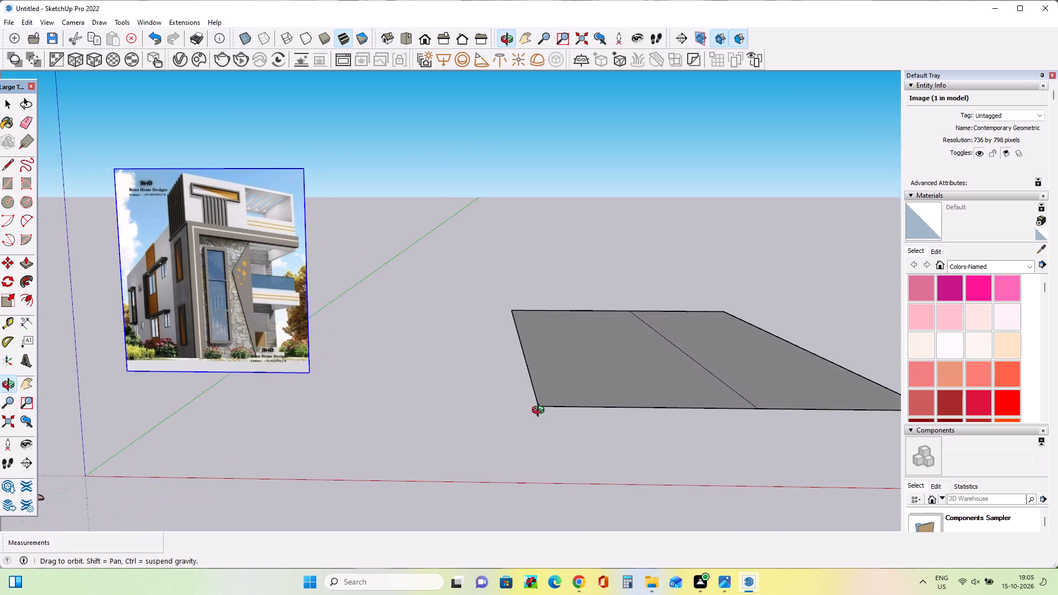
middle_click_drag(541, 412, 559, 427)
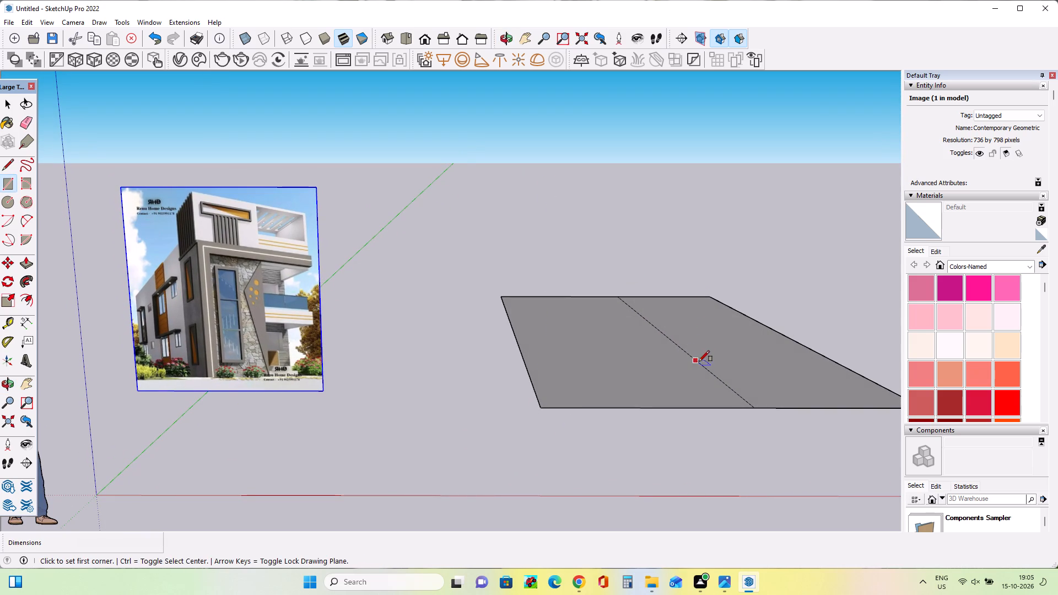
left_click(701, 360)
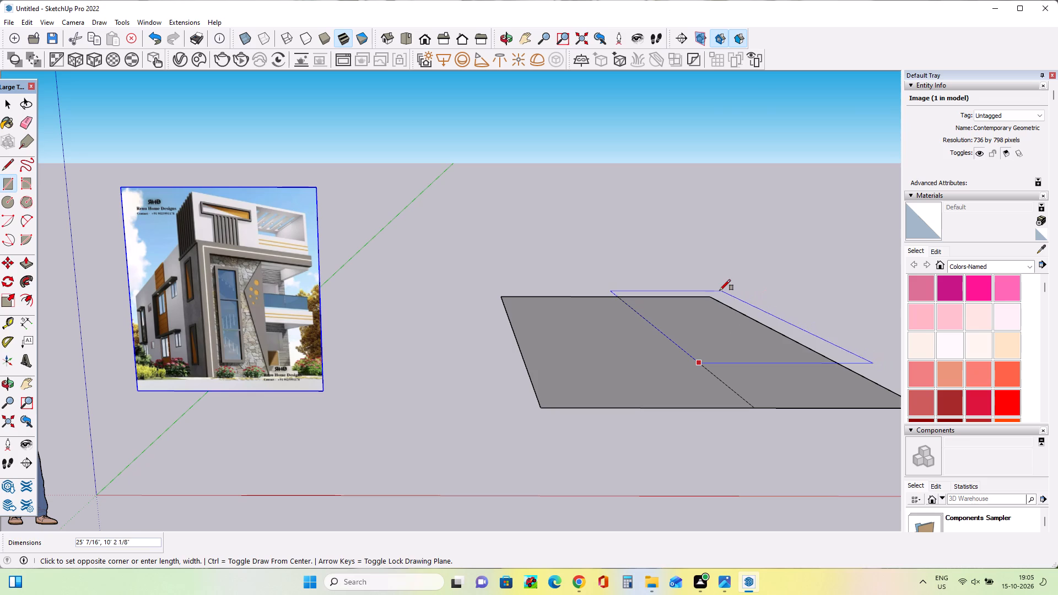
left_click(708, 297)
Push/Pull the wider base strip nearest the reference image up about 8' 4 5/16" into a block.
scroll(482, 419, "down", 2)
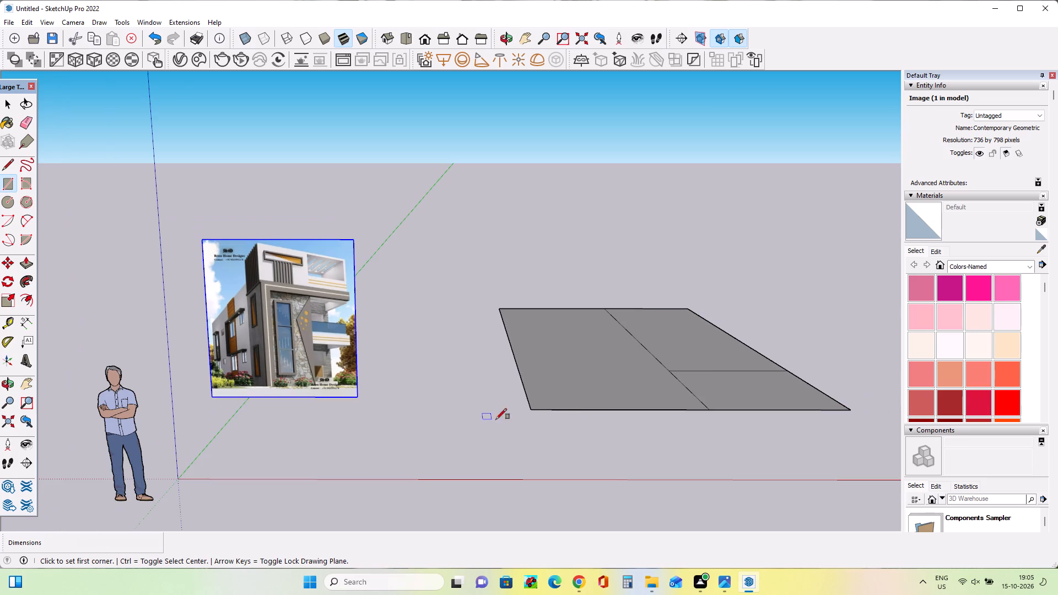
middle_click_drag(693, 364, 708, 373)
left_click(24, 264)
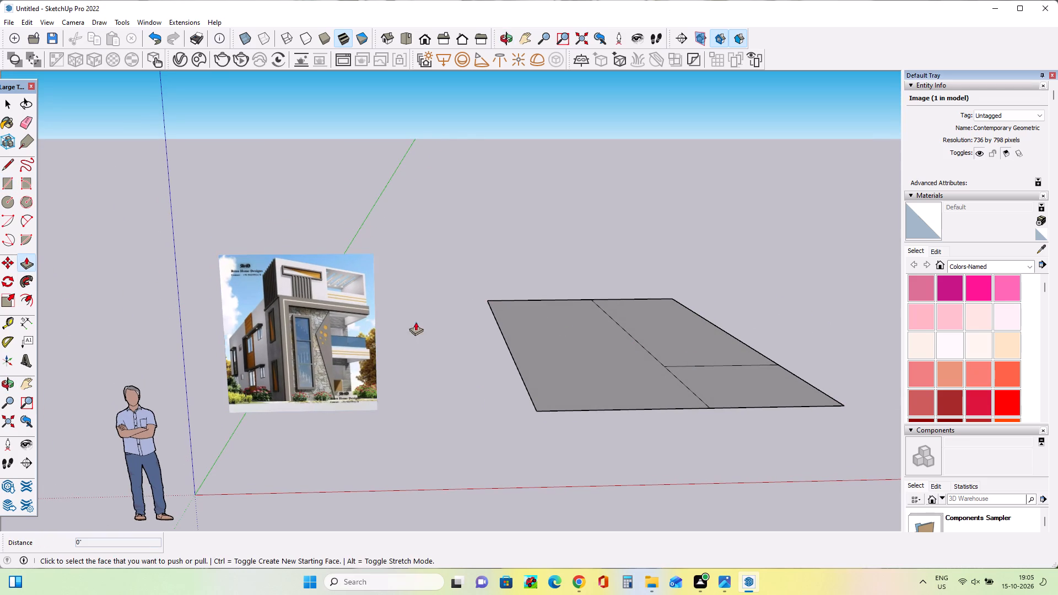
left_click(591, 386)
left_click(568, 256)
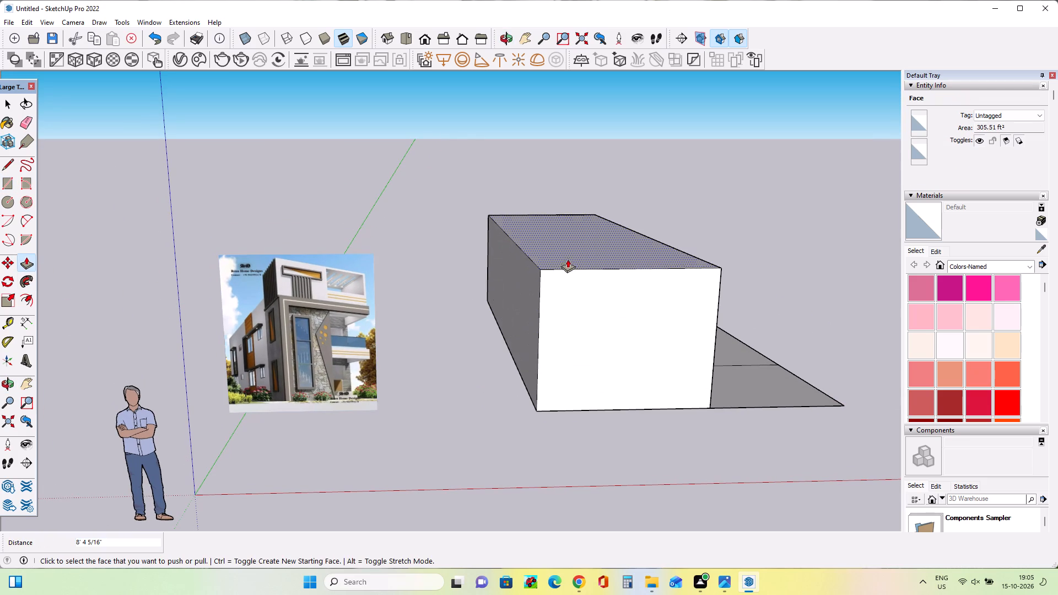
Narrow the block by pushing the front part of its inner side wall inward and bringing the rear part flush with it.
middle_click_drag(603, 404, 364, 392)
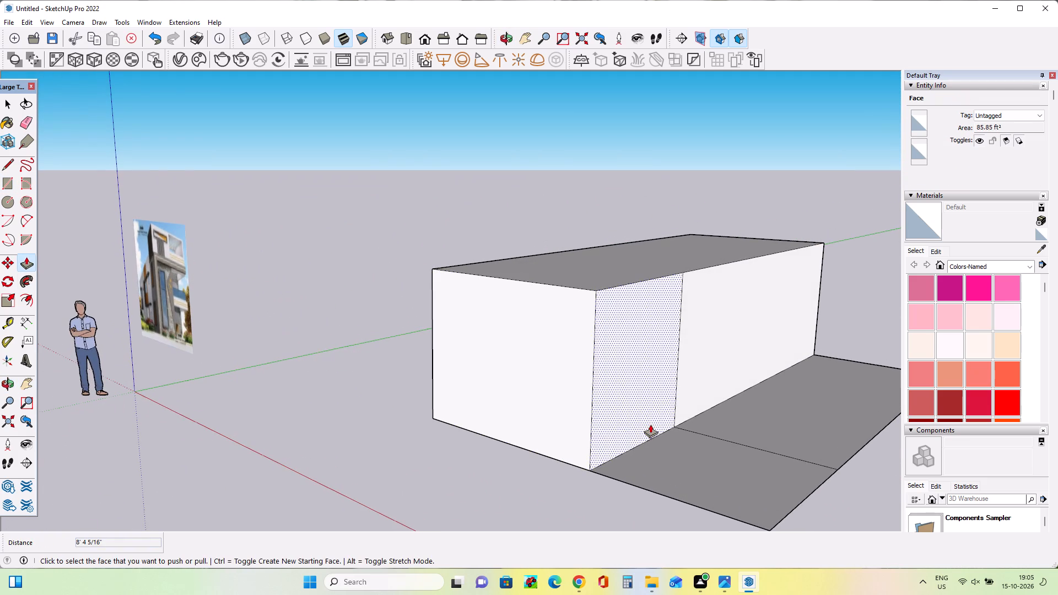
left_click(650, 424)
left_click(629, 413)
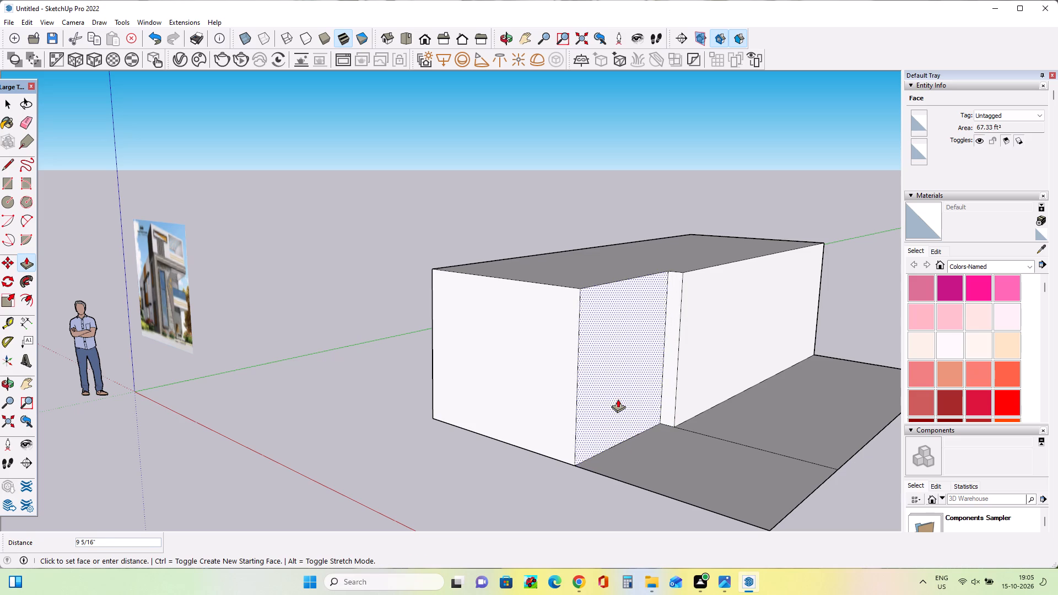
left_click(605, 386)
left_click(692, 368)
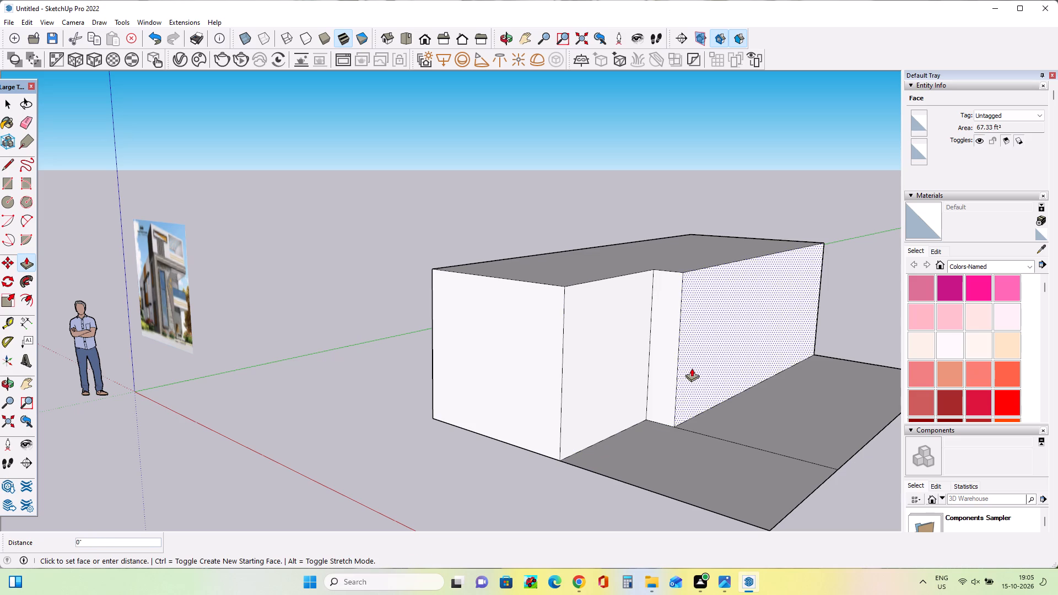
left_click(632, 382)
Push/Pull the rear rectangle beside the block up about 4' 9 13/16".
middle_click_drag(522, 440, 679, 419)
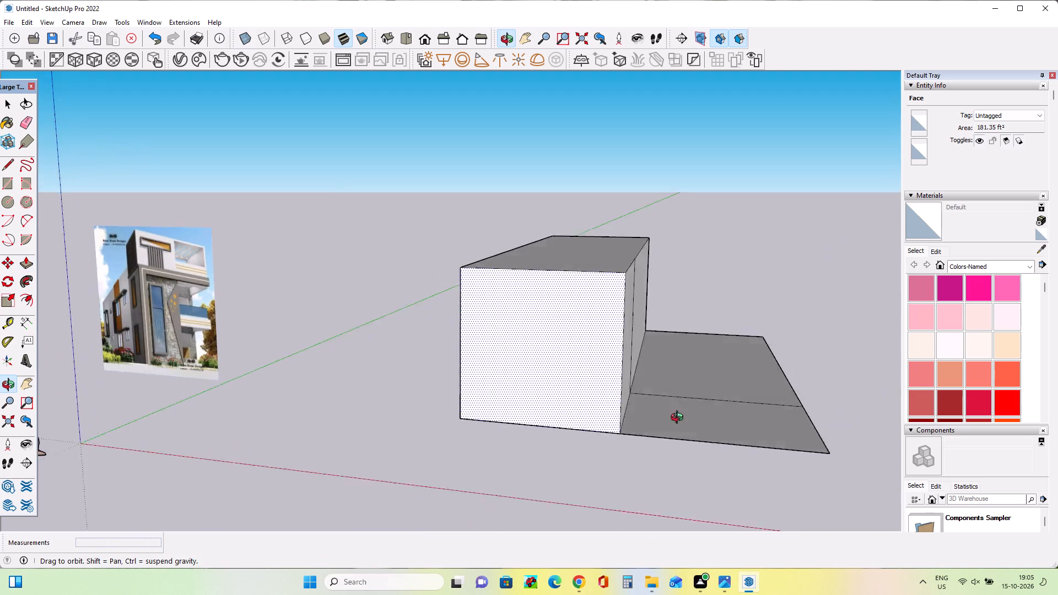
middle_click_drag(679, 419, 712, 413)
left_click(668, 370)
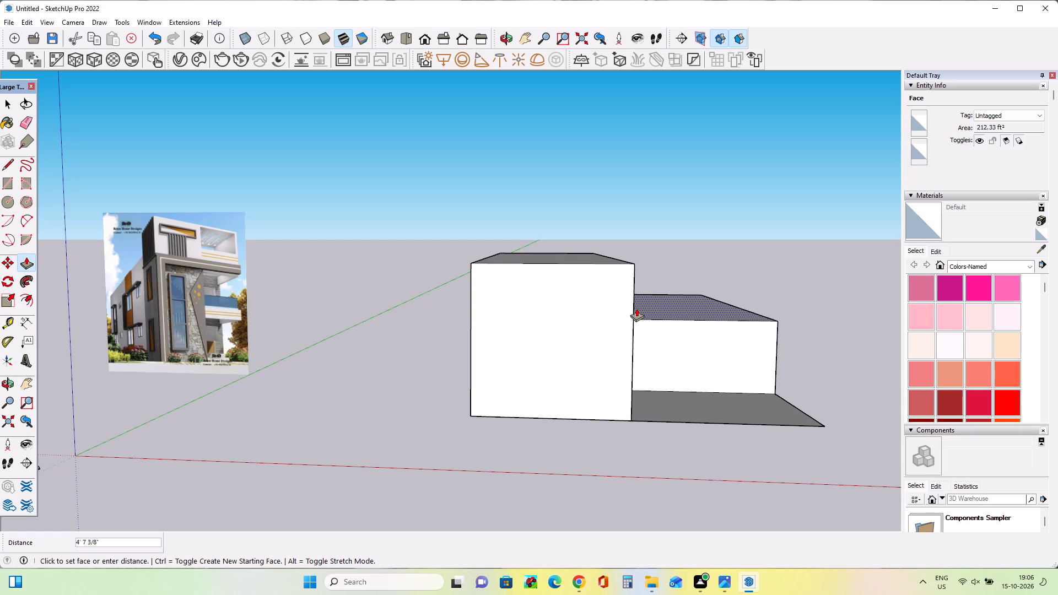
left_click(636, 305)
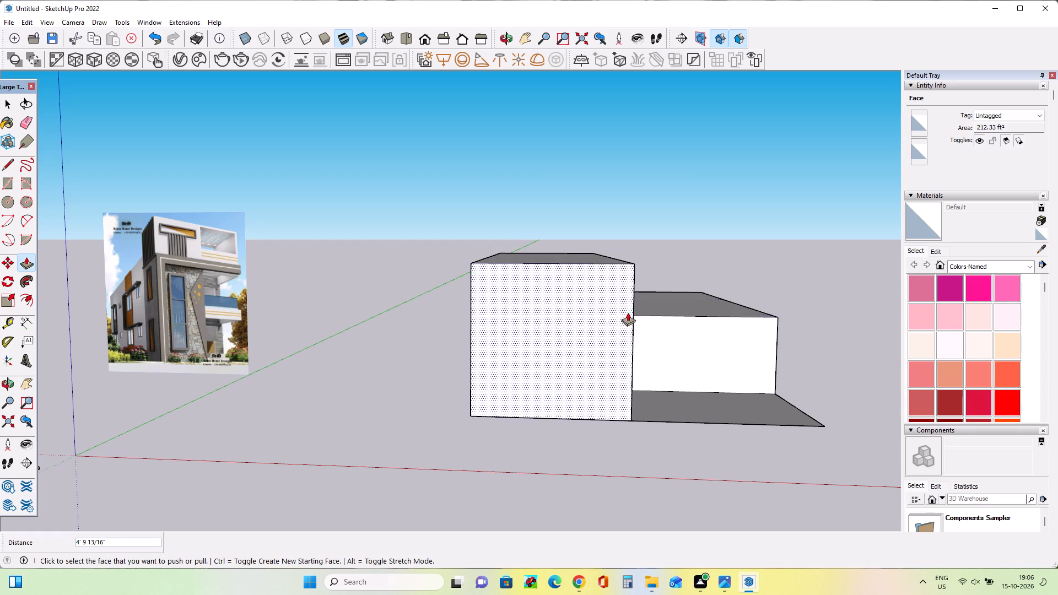
Move the reference image about 9' 5" closer, so it stands just beside the taller block.
left_click(26, 377)
left_click_drag(517, 266, 500, 272)
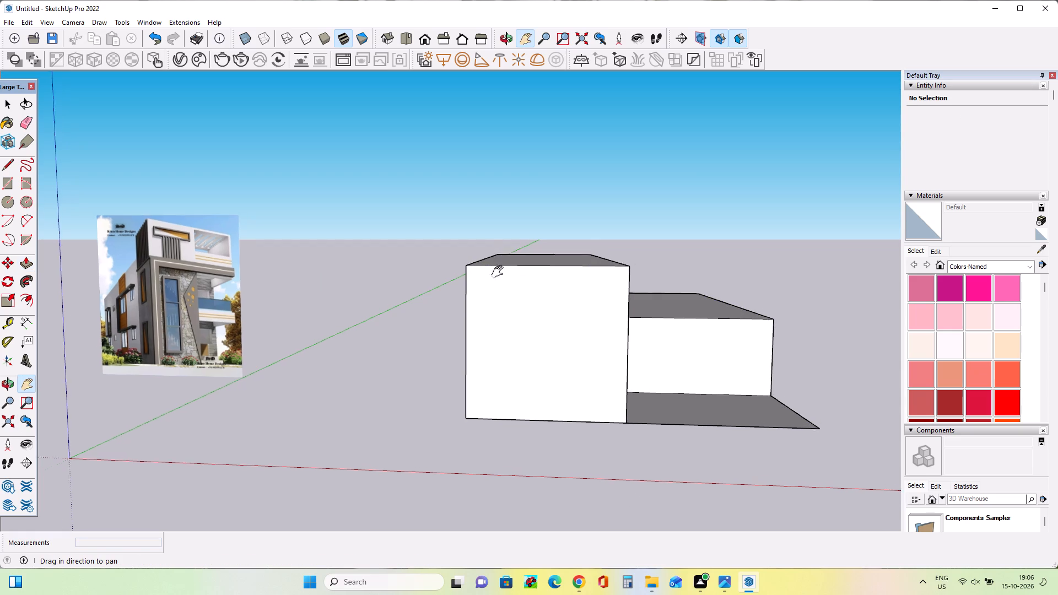
left_click_drag(500, 272, 369, 325)
middle_click_drag(490, 382, 536, 367)
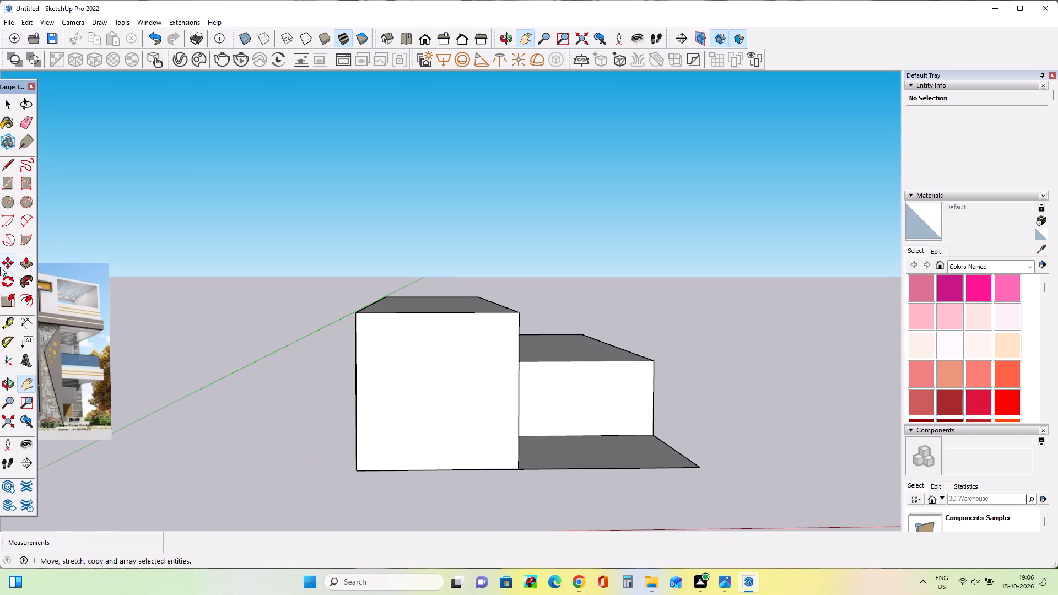
left_click(8, 258)
left_click(105, 426)
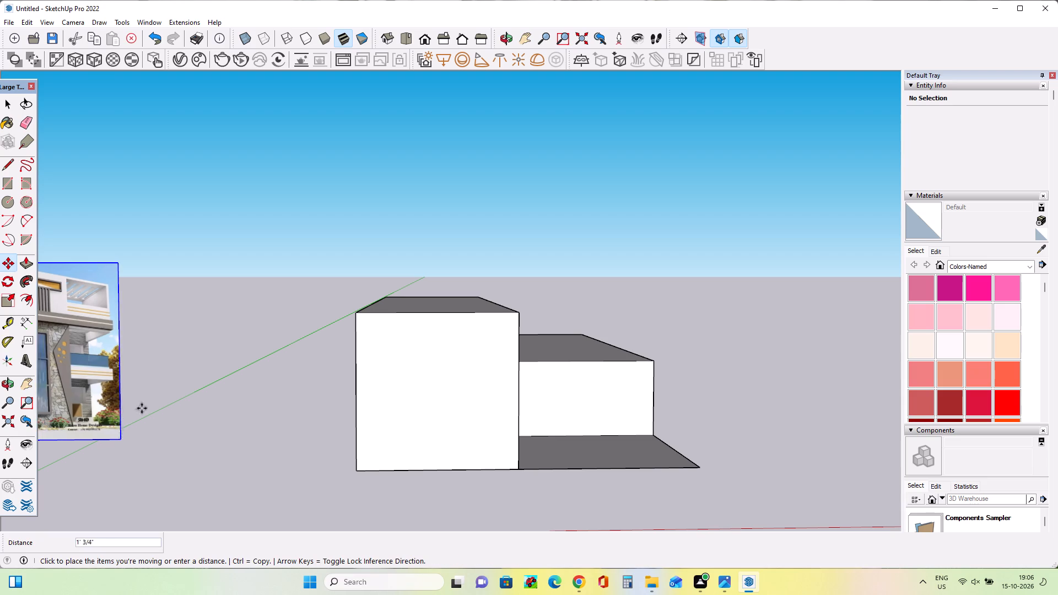
left_click(336, 359)
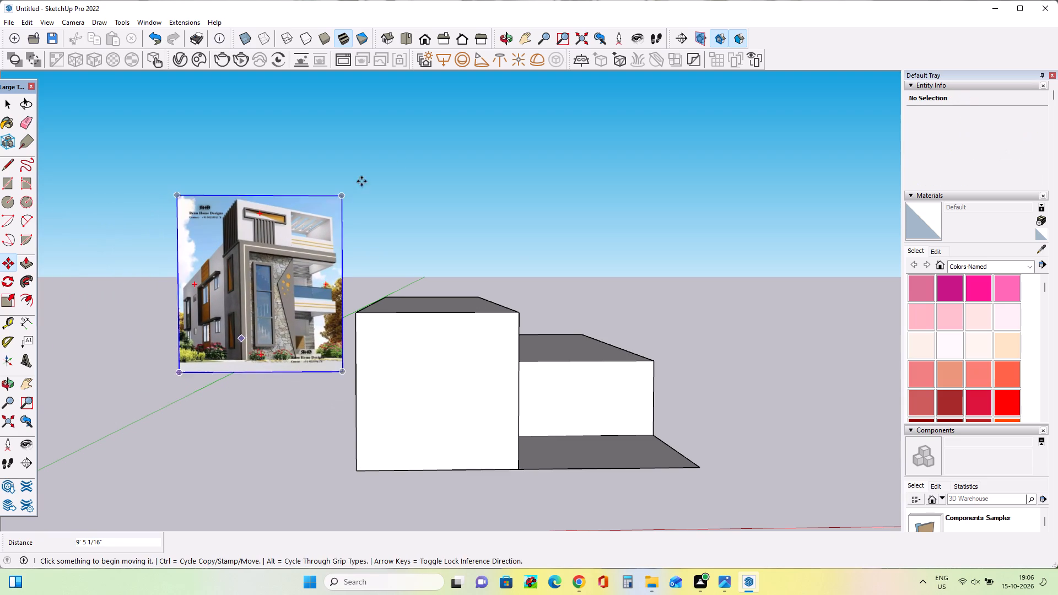
Raise the taller block's top face by about 3' 10 3/4".
middle_click_drag(537, 301, 507, 305)
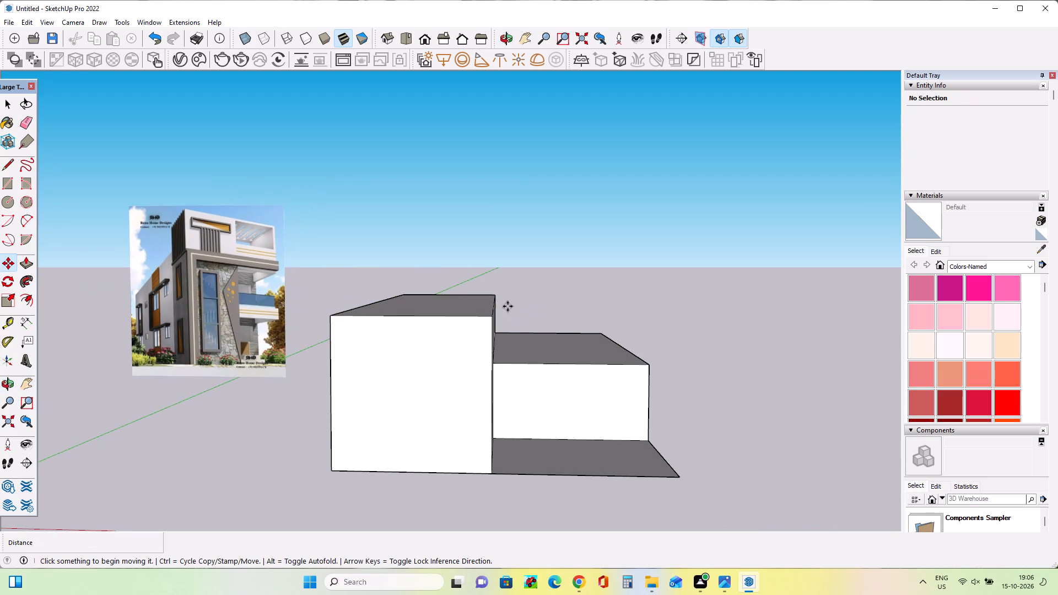
middle_click_drag(457, 382, 473, 362)
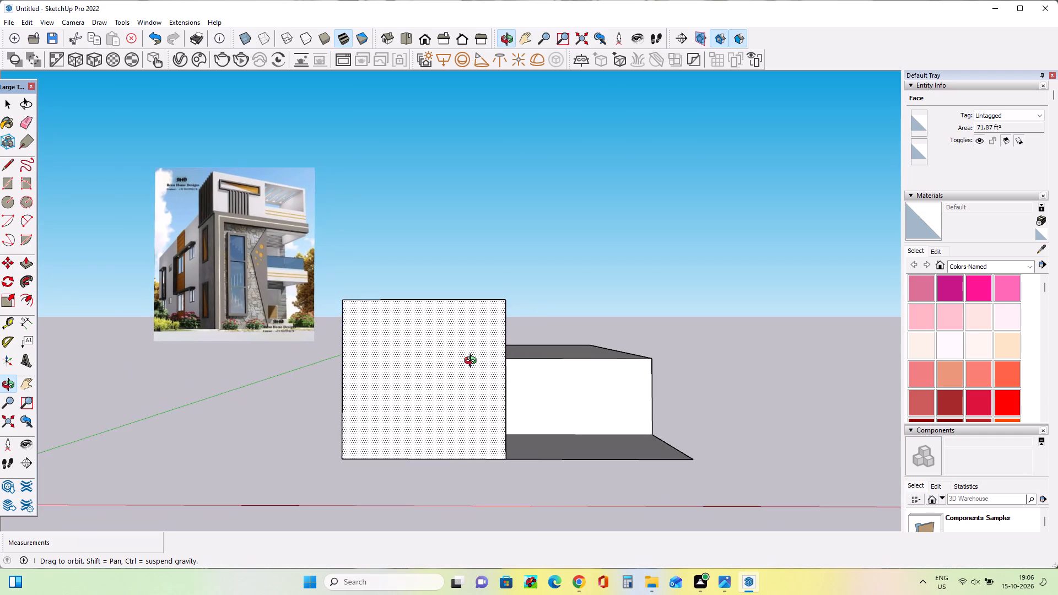
middle_click_drag(473, 362, 484, 381)
left_click(26, 255)
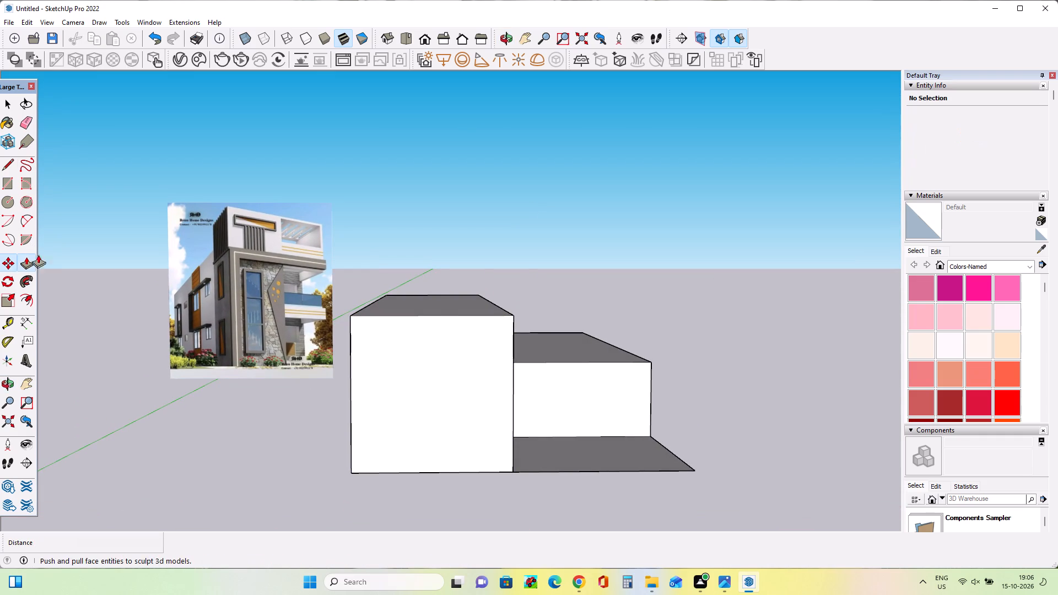
left_click(442, 302)
left_click(439, 250)
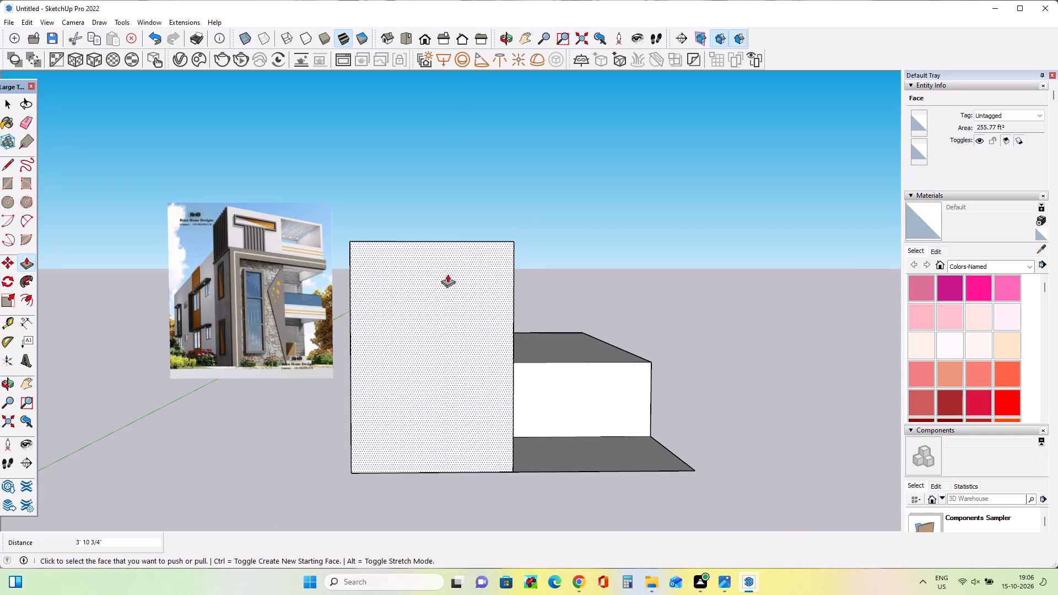
Push the taller block's inner side wall in about 1' 3/16", aligning its rear part with the front part.
middle_click_drag(472, 383, 386, 378)
left_click(457, 412)
left_click(441, 398)
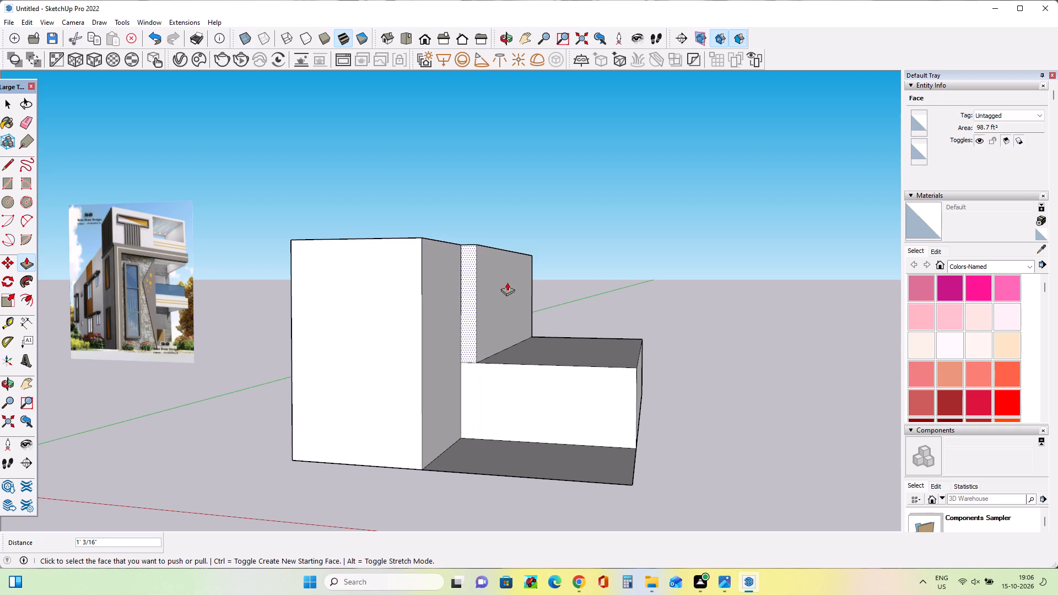
left_click(507, 282)
left_click(447, 293)
Pull the taller block's inner side wall back out about 4 5/16", keeping its rear part flush with the front part.
middle_click_drag(430, 400, 485, 408)
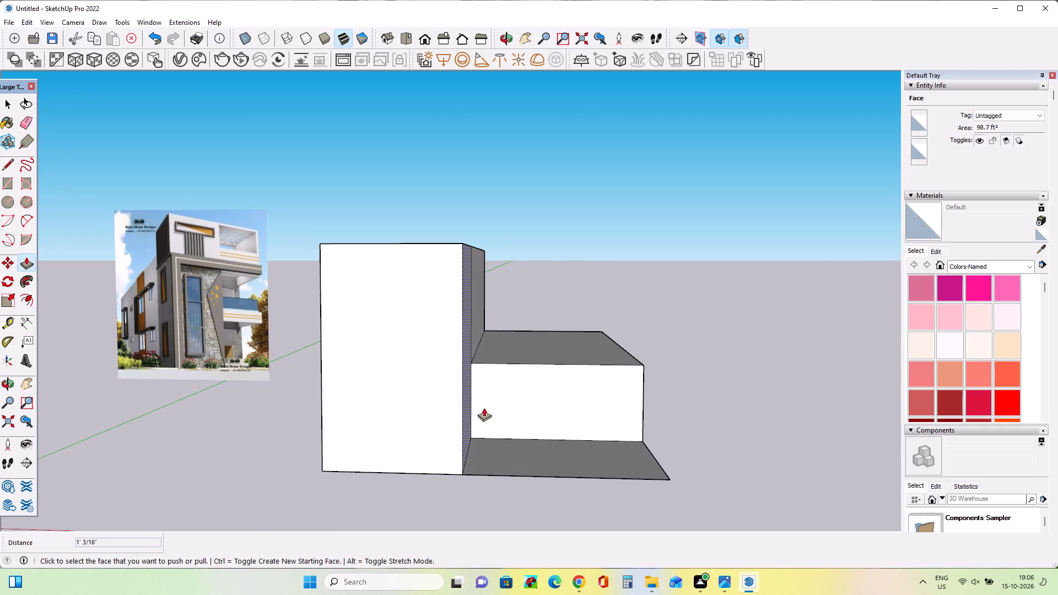
middle_click_drag(465, 363, 484, 360)
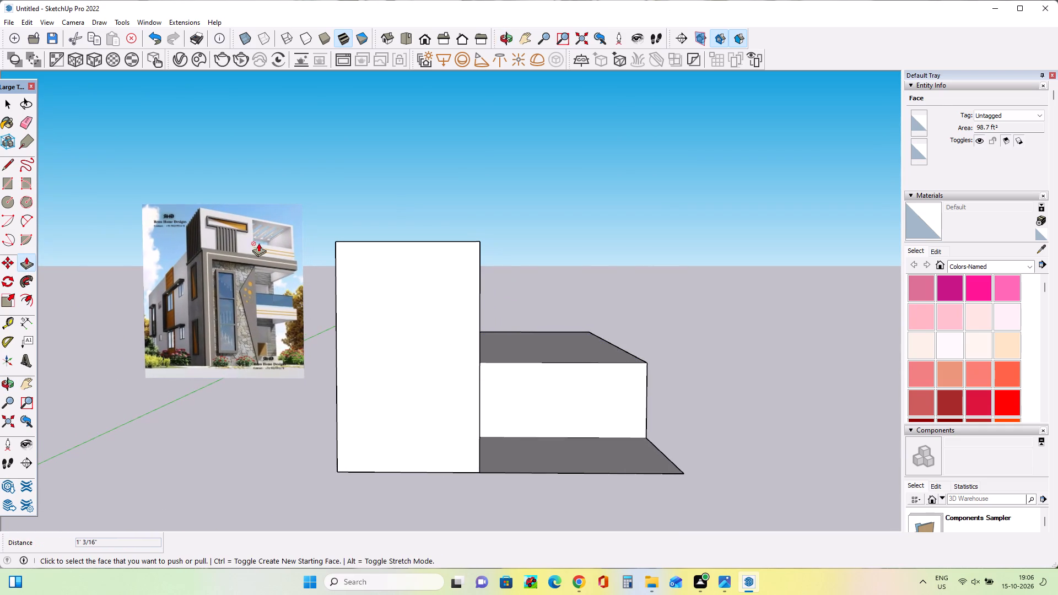
middle_click_drag(499, 388, 495, 393)
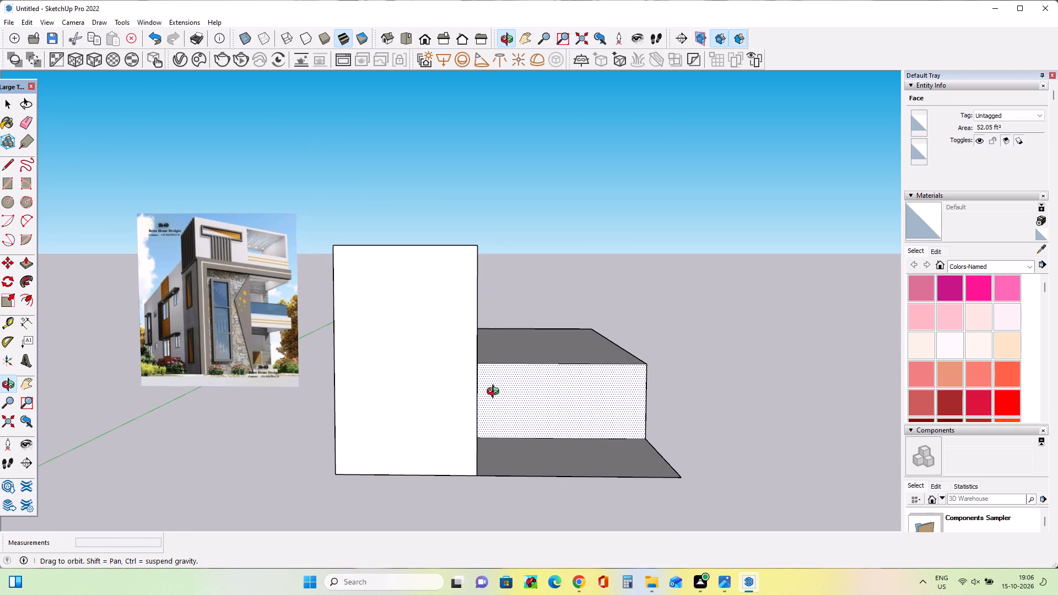
middle_click_drag(495, 393, 495, 393)
middle_click_drag(506, 394, 455, 401)
left_click(457, 399)
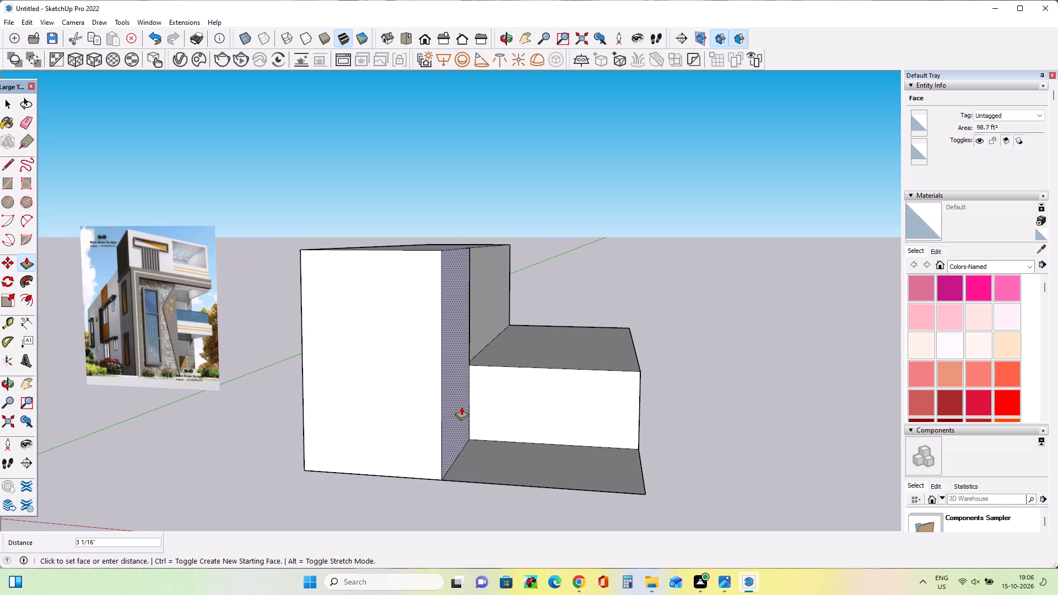
left_click(463, 407)
left_click(490, 302)
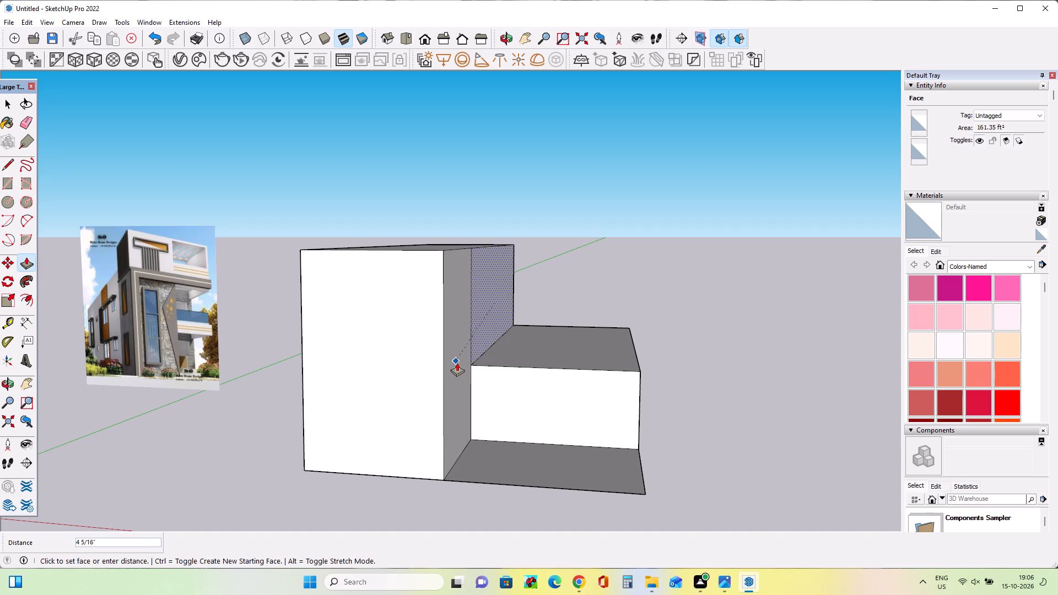
left_click(457, 363)
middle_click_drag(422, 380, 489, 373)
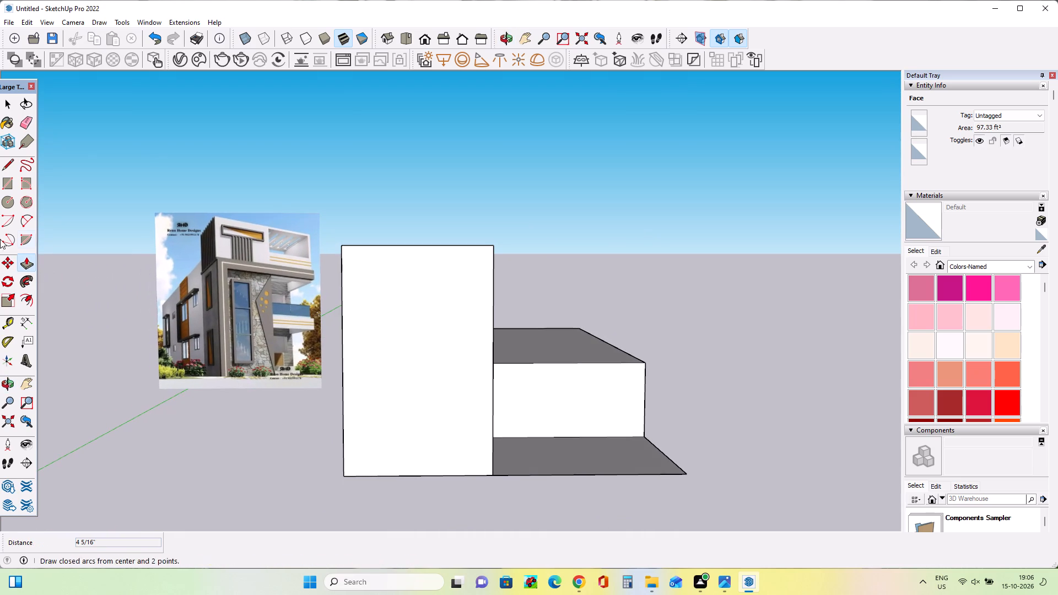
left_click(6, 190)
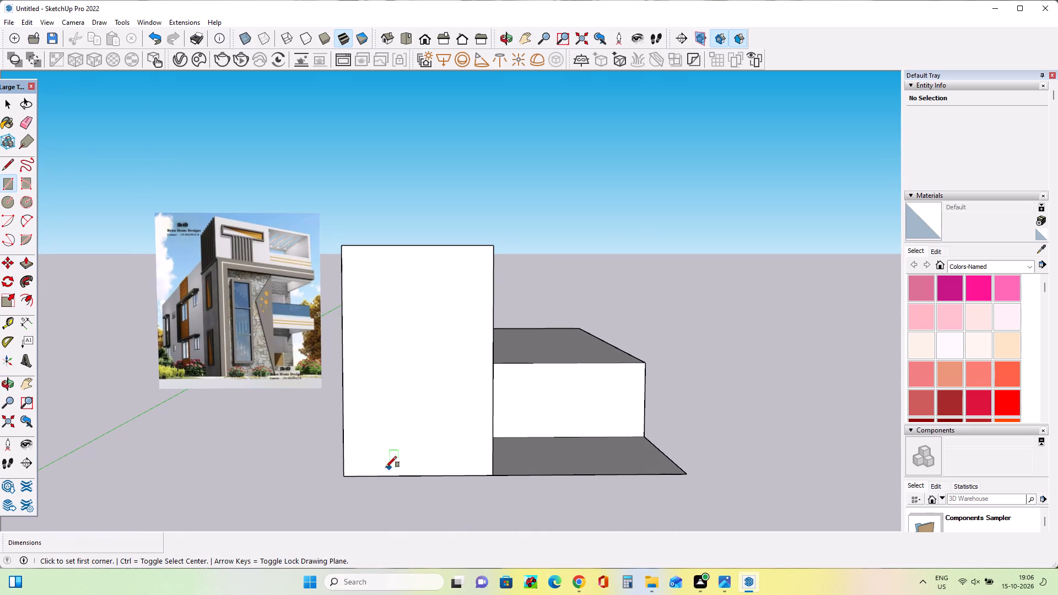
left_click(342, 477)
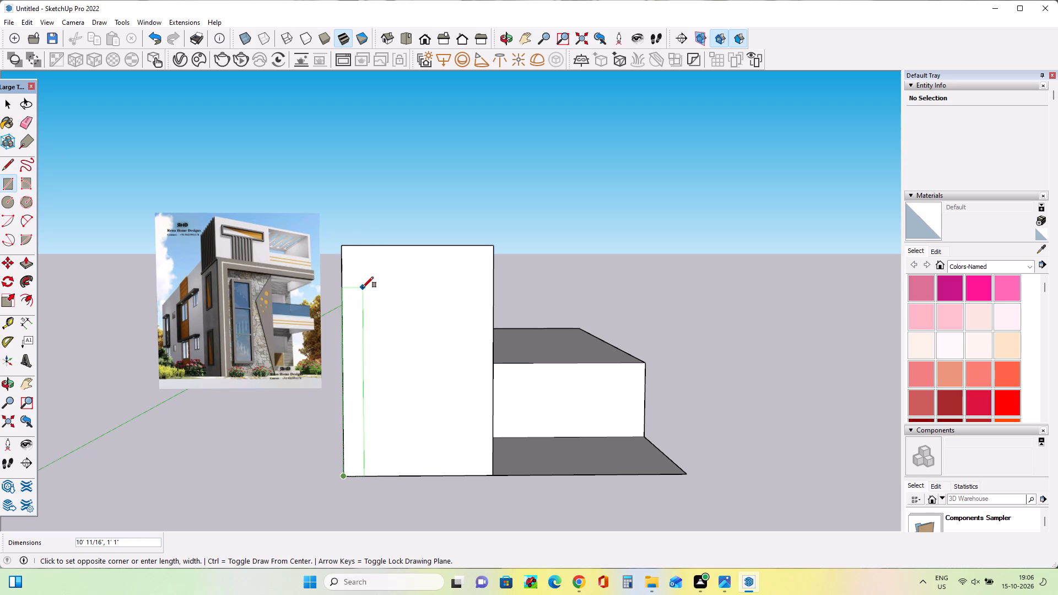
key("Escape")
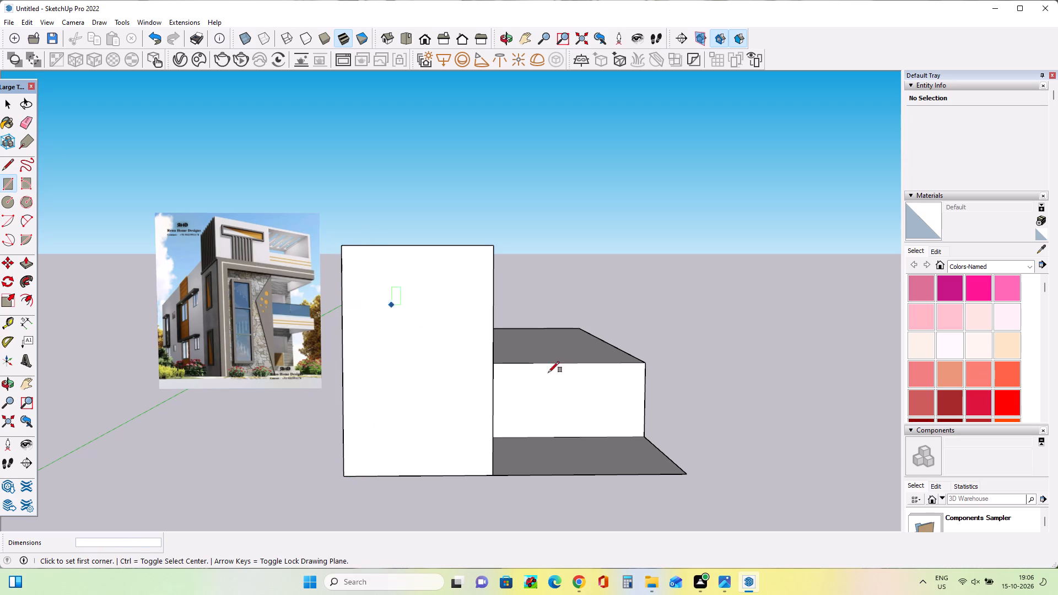
Examine the balcony and the bands around it in the reference image, comparing them with the lower block.
middle_click_drag(559, 378, 508, 365)
scroll(216, 317, "up", 2)
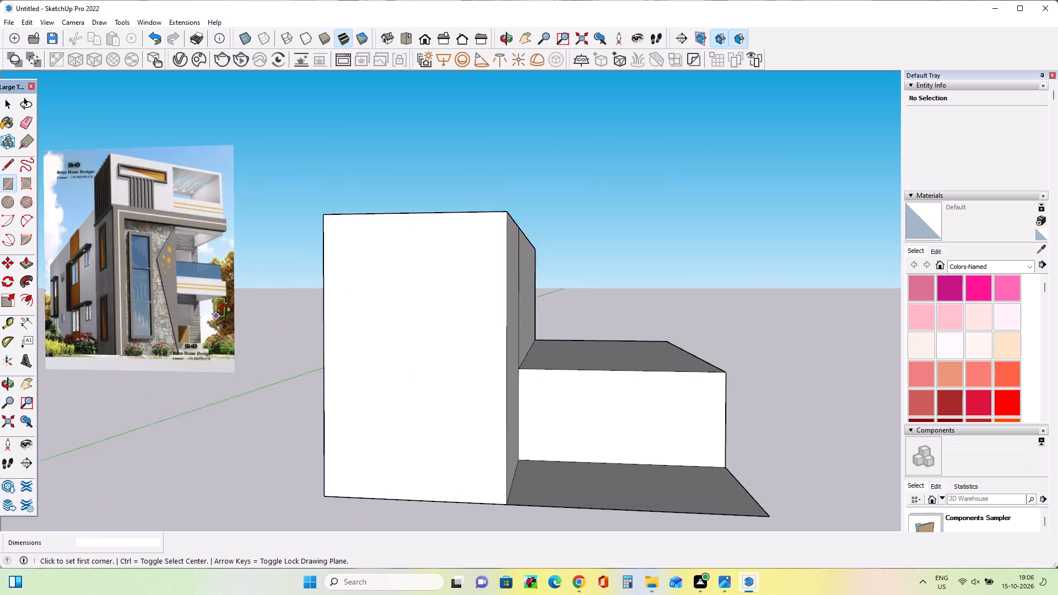
scroll(217, 312, "up", 9)
middle_click_drag(219, 312, 229, 314)
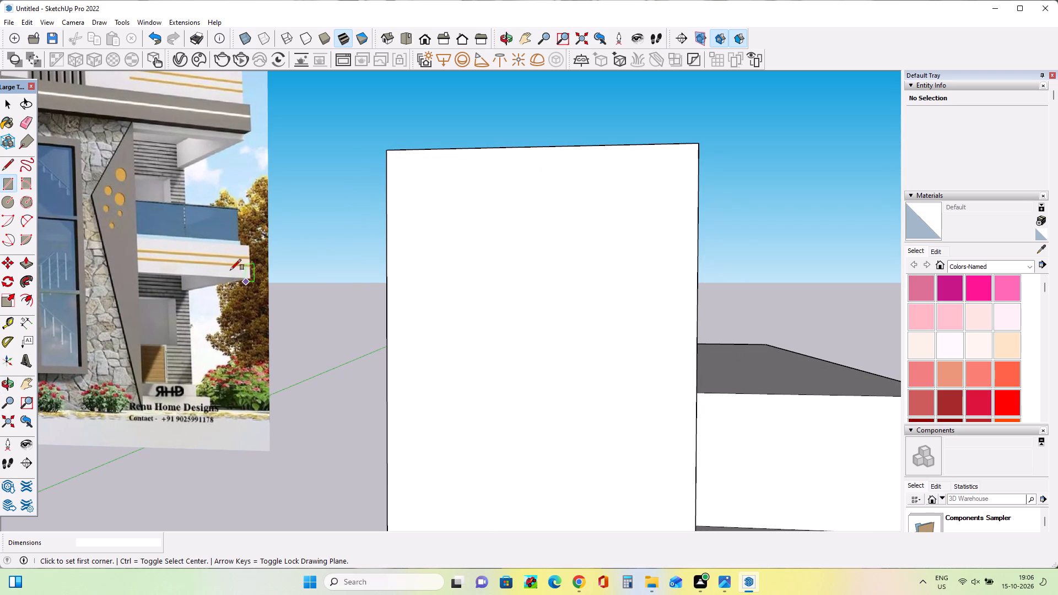
middle_click(212, 275)
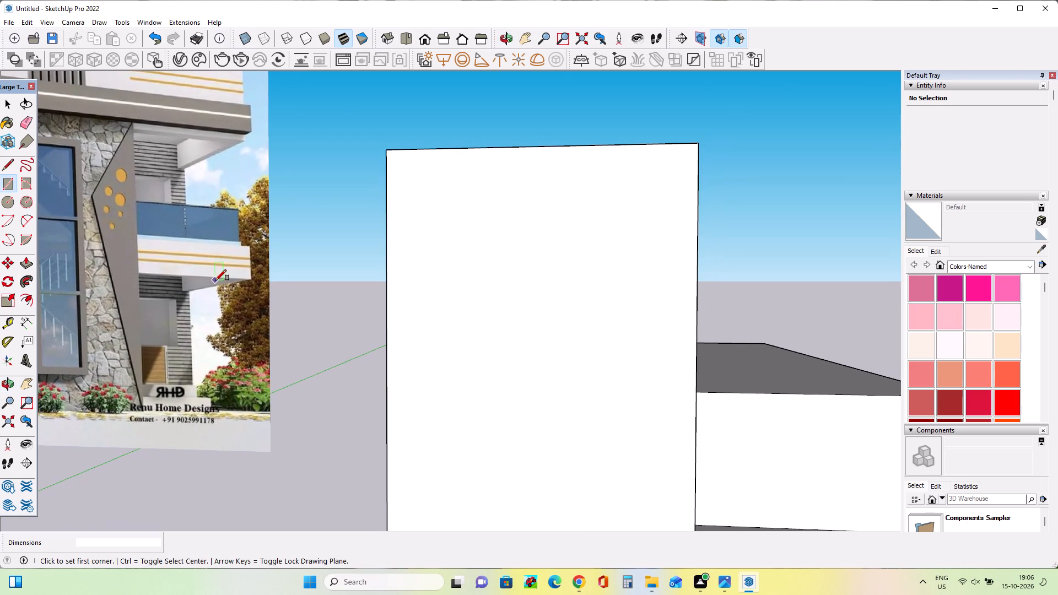
middle_click_drag(212, 283, 209, 292)
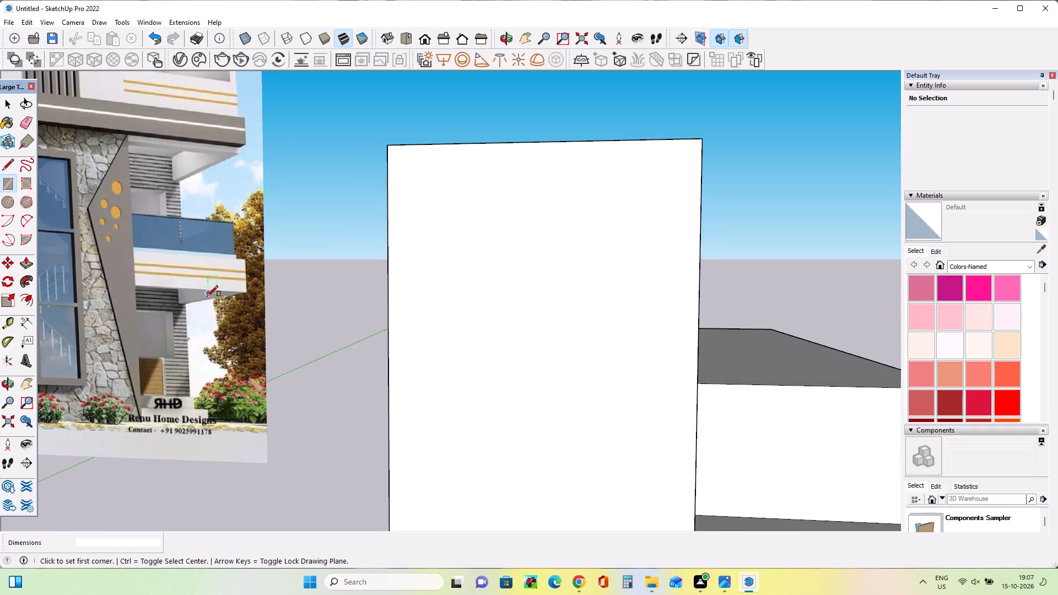
scroll(152, 305, "down", 2)
middle_click(159, 306)
scroll(161, 306, "down", 3)
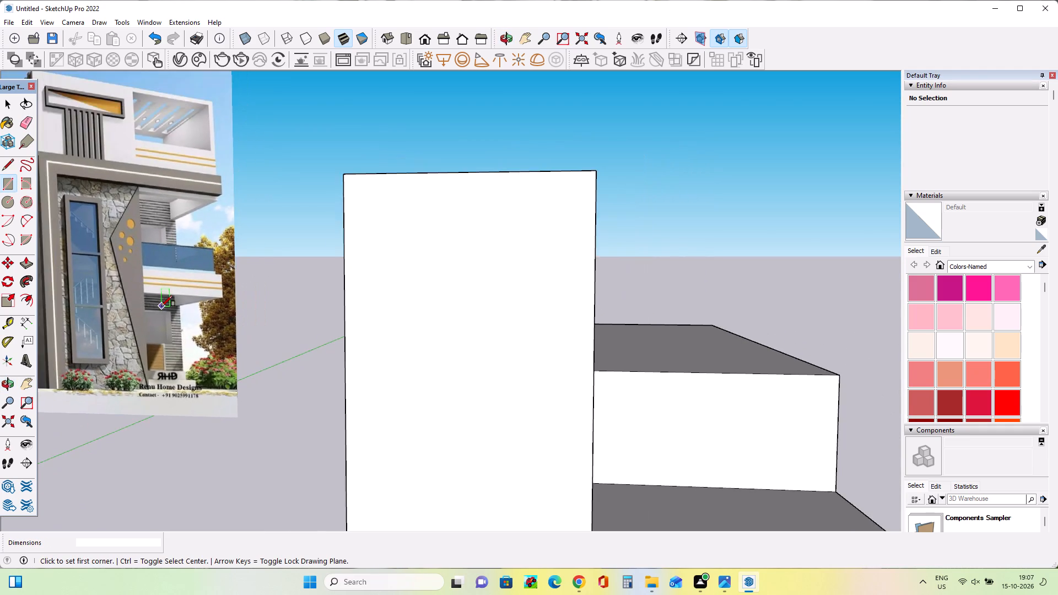
scroll(161, 306, "down", 3)
middle_click_drag(732, 454, 688, 447)
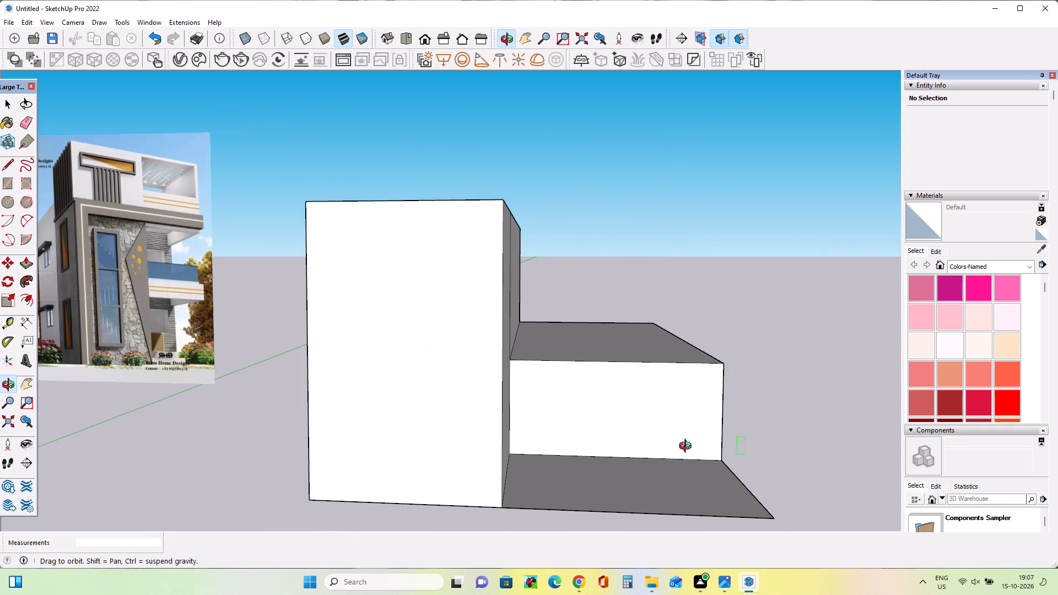
middle_click_drag(688, 447, 680, 446)
Raise the lower block's top face by about 11 5/16".
left_click(743, 371)
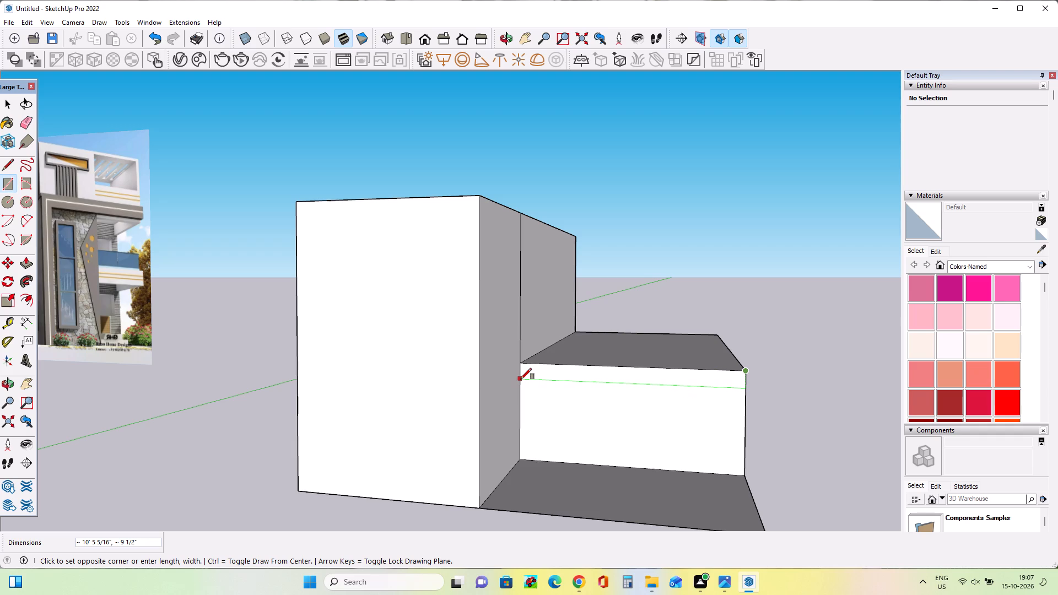
key("Escape")
middle_click_drag(782, 469, 789, 468)
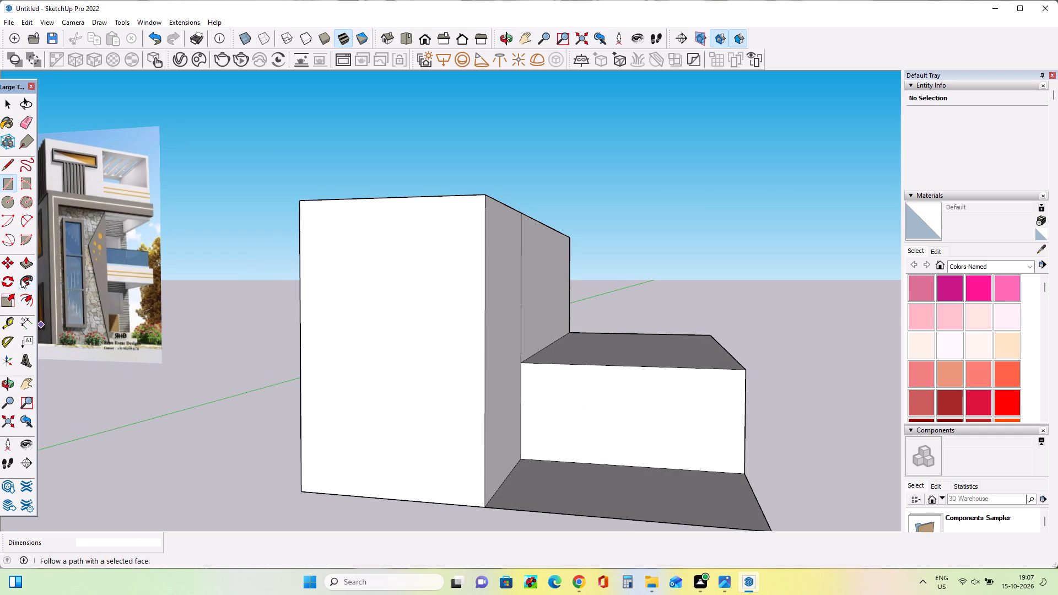
left_click(23, 268)
left_click(662, 355)
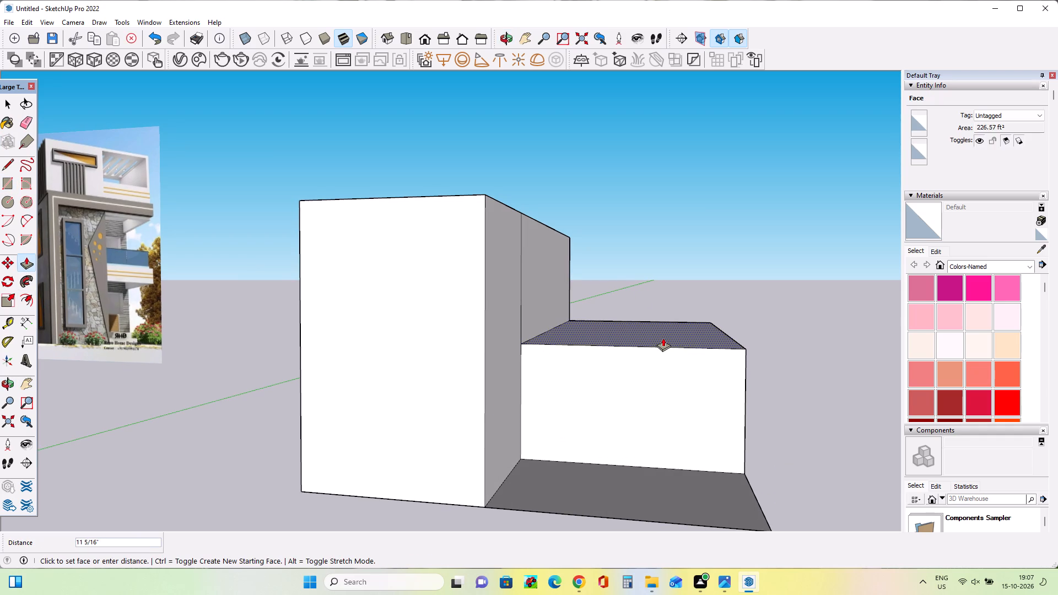
left_click(663, 338)
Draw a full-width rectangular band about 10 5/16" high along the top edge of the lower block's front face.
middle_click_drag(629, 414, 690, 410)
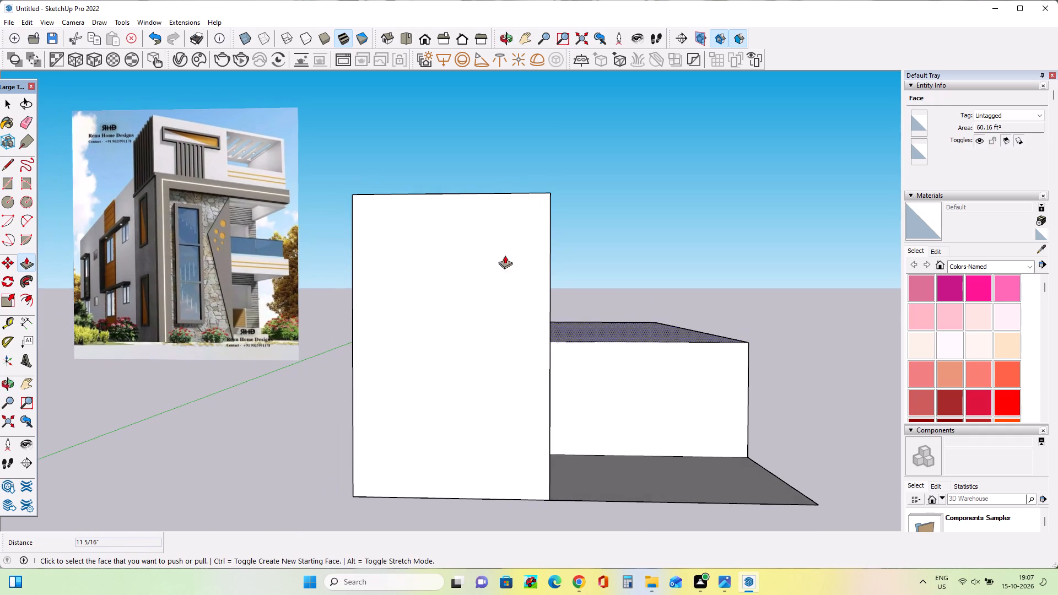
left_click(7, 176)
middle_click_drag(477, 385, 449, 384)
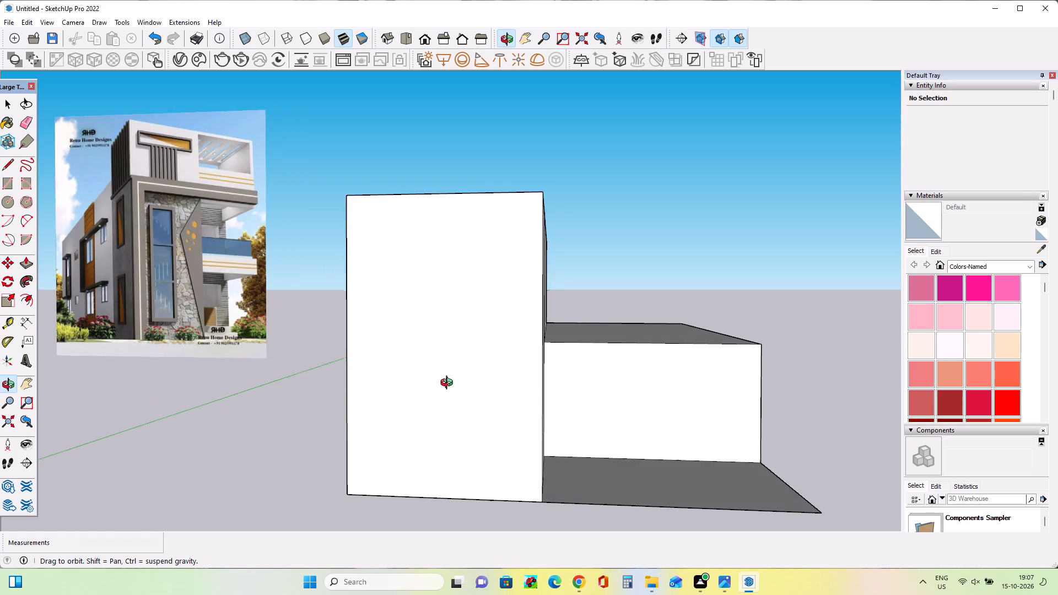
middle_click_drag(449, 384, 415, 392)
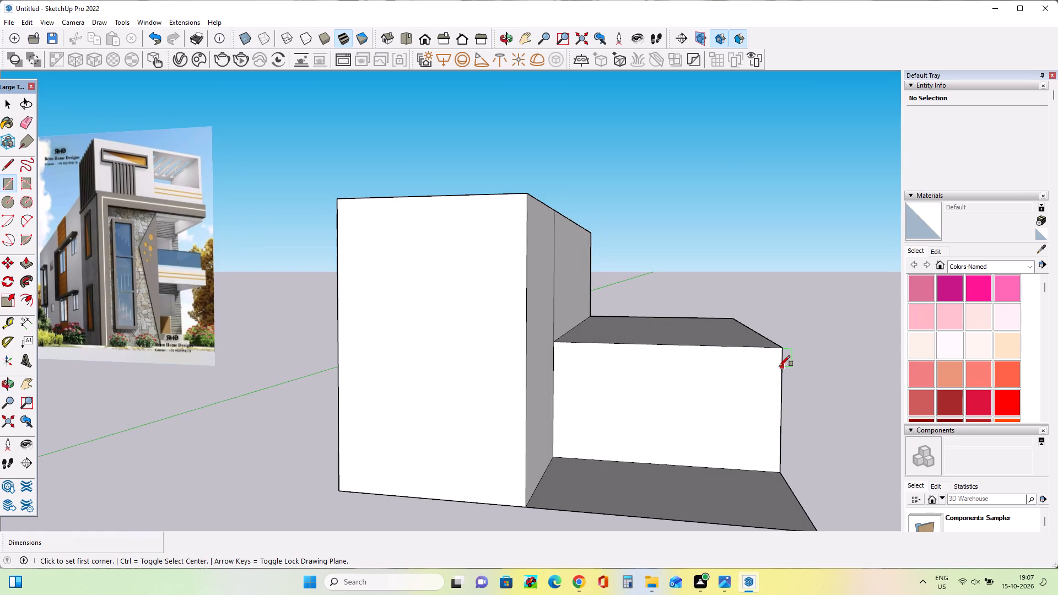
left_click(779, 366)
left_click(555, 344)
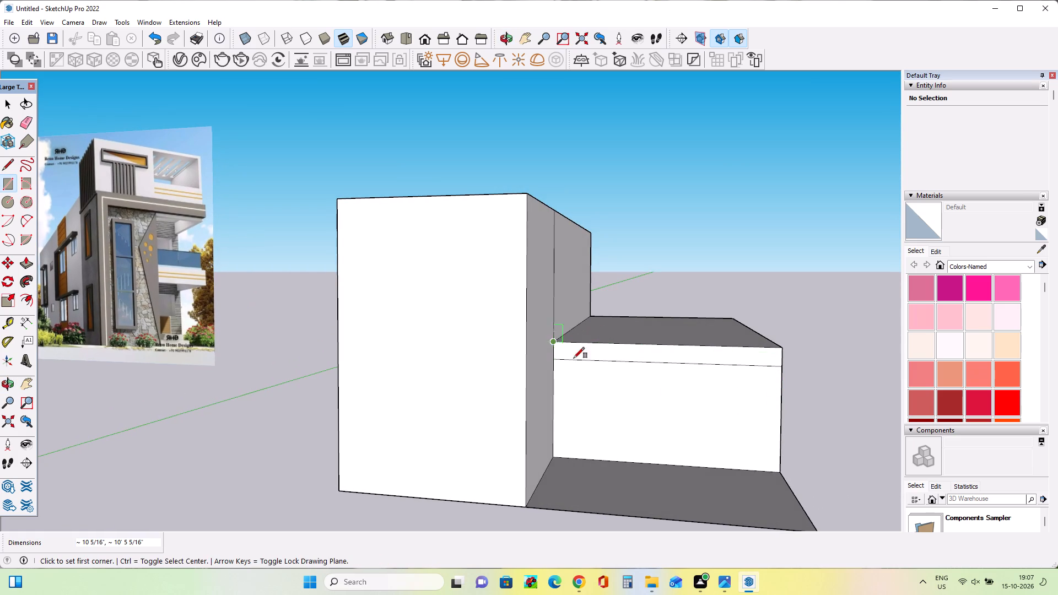
Raise the lower block's top face by about 11 7/8", above the band on its front.
middle_click_drag(605, 391, 618, 404)
left_click(26, 262)
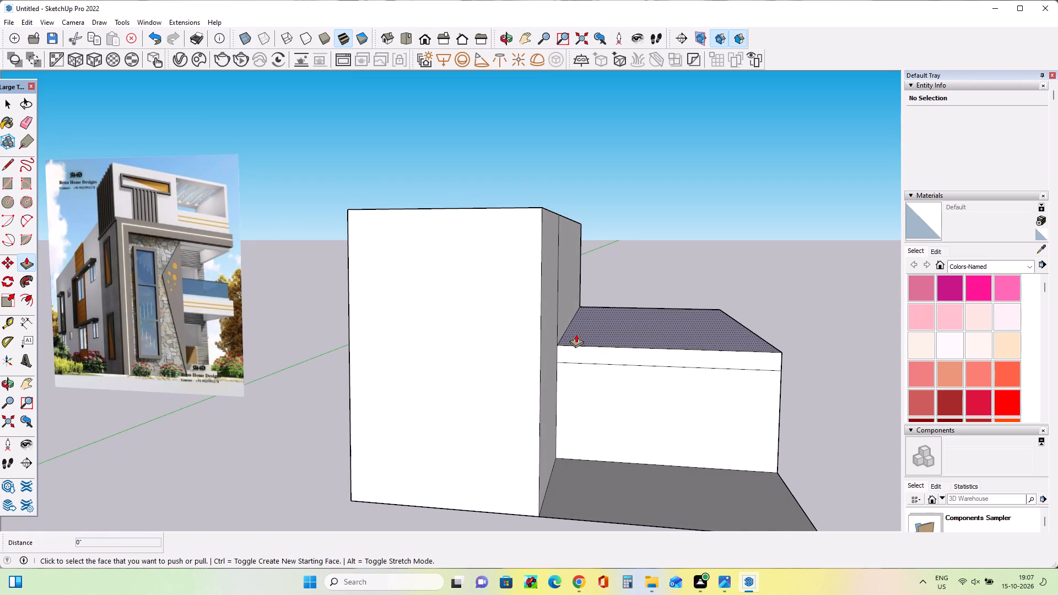
left_click(590, 323)
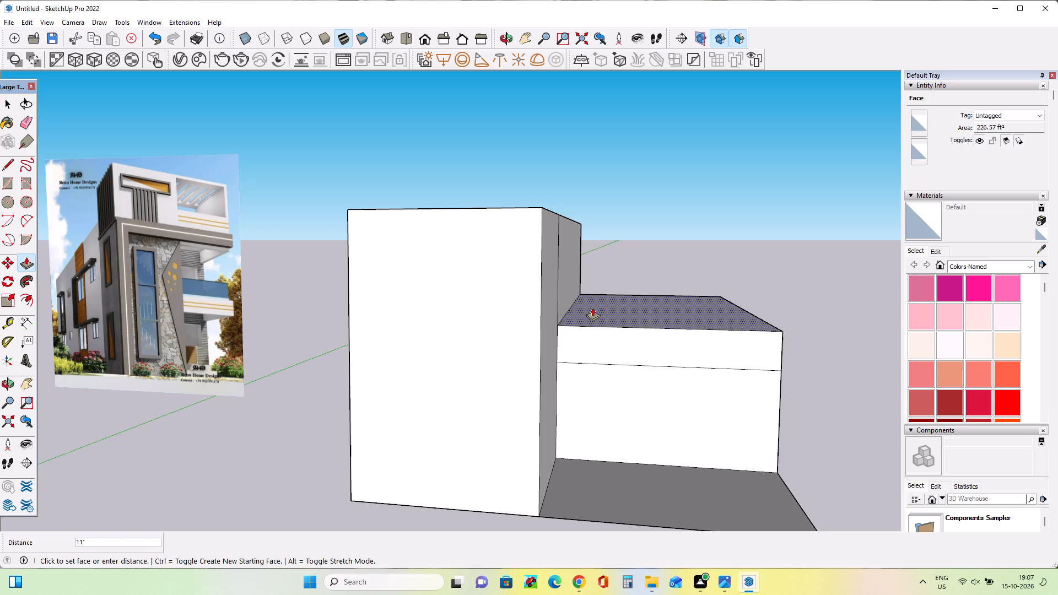
left_click(592, 307)
Examine the balcony's proportions in the reference image against the lower block's front.
middle_click_drag(617, 373, 666, 361)
middle_click_drag(667, 371, 661, 371)
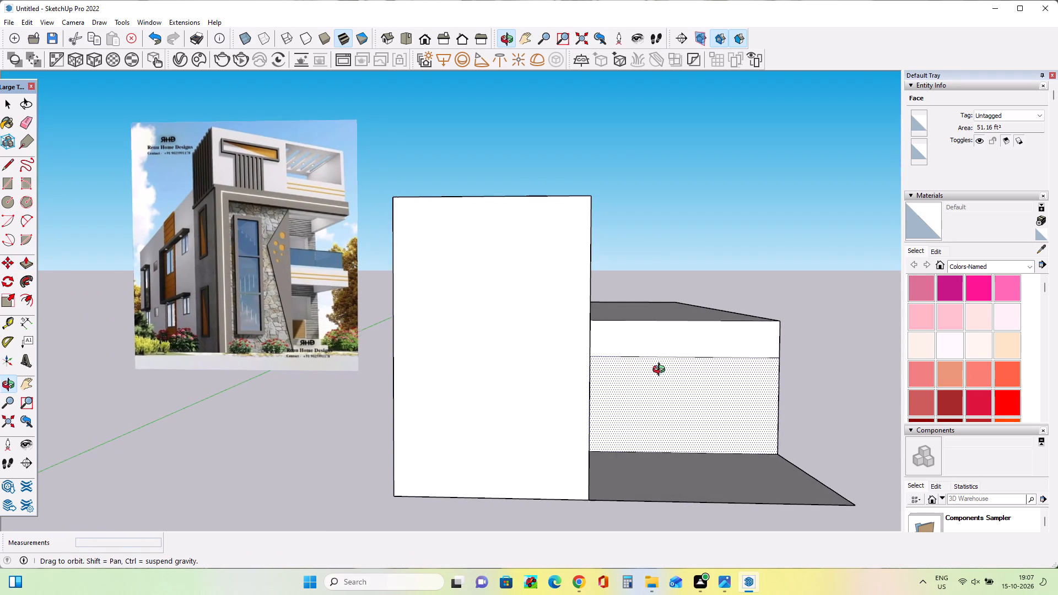
middle_click_drag(661, 371, 614, 369)
scroll(170, 273, "up", 8)
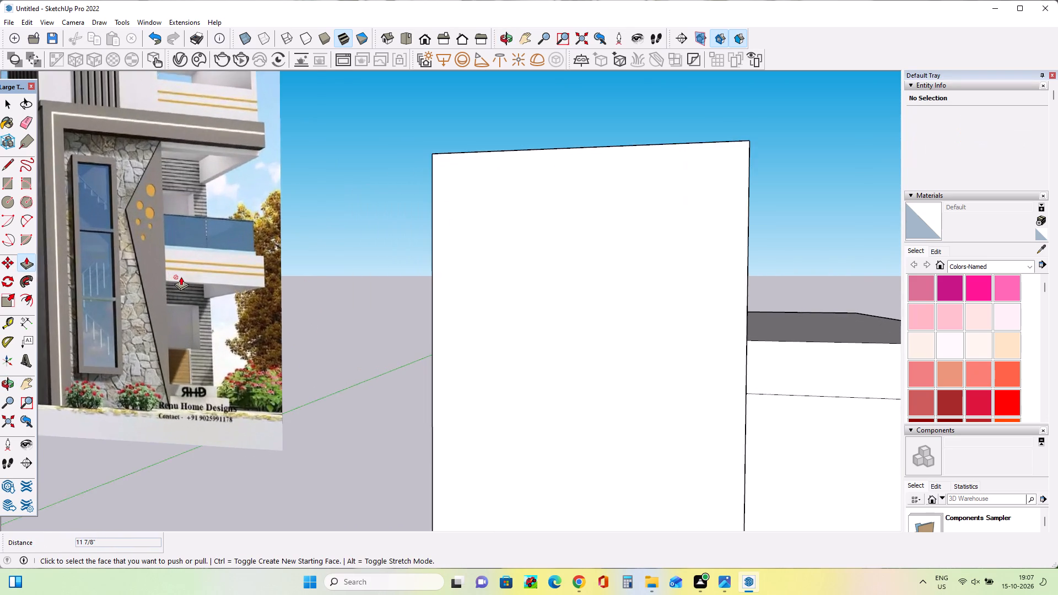
scroll(181, 277, "up", 2)
scroll(181, 277, "down", 6)
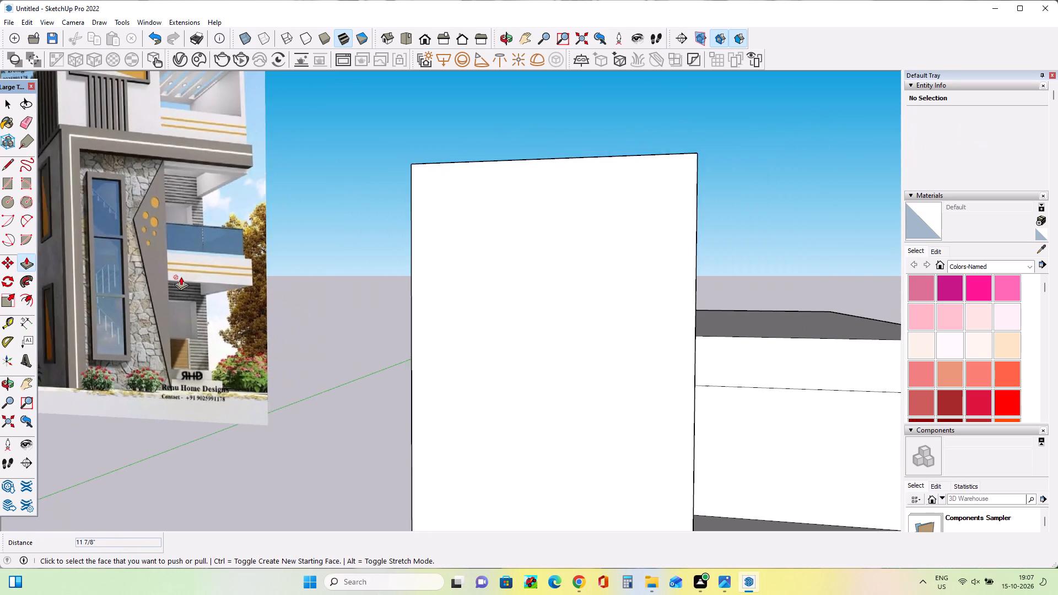
scroll(181, 277, "down", 9)
middle_click_drag(648, 420, 687, 414)
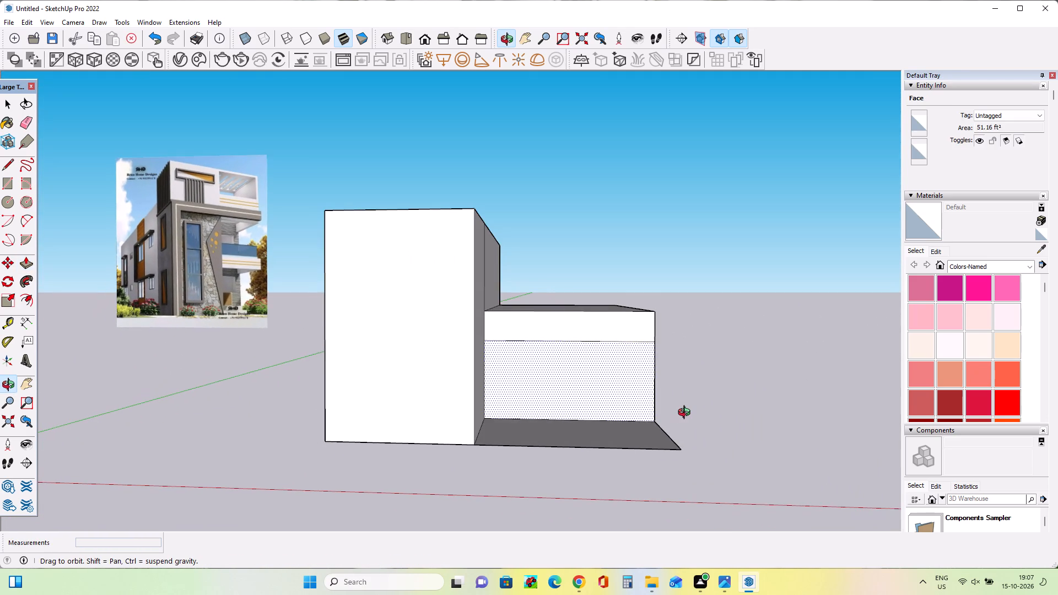
middle_click_drag(687, 414, 687, 414)
Raise the lower block's top face by about 6 7/8".
scroll(628, 368, "up", 2)
middle_click_drag(628, 373, 629, 411)
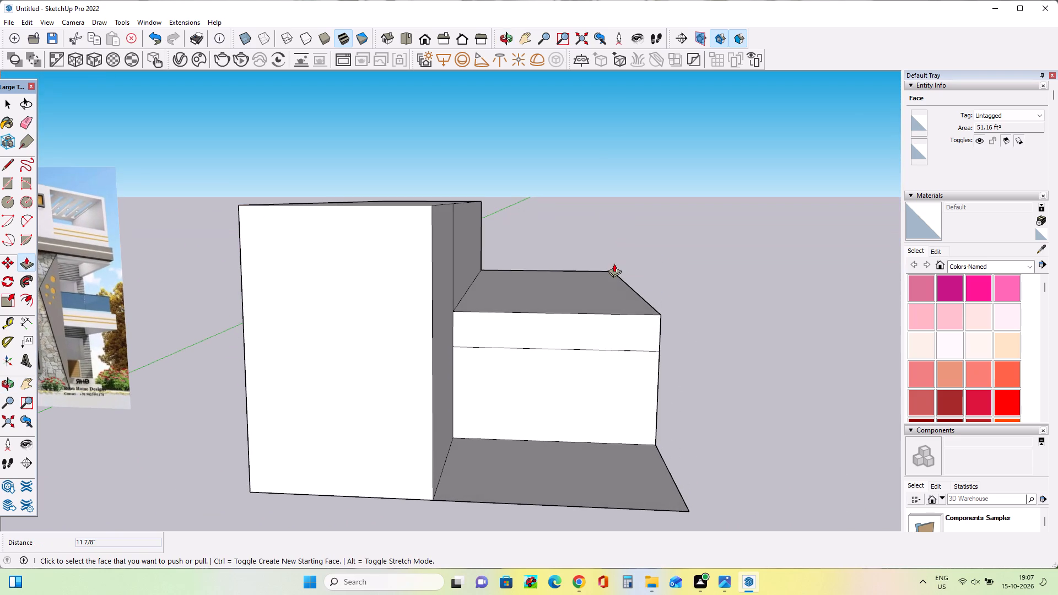
left_click(606, 289)
left_click(607, 280)
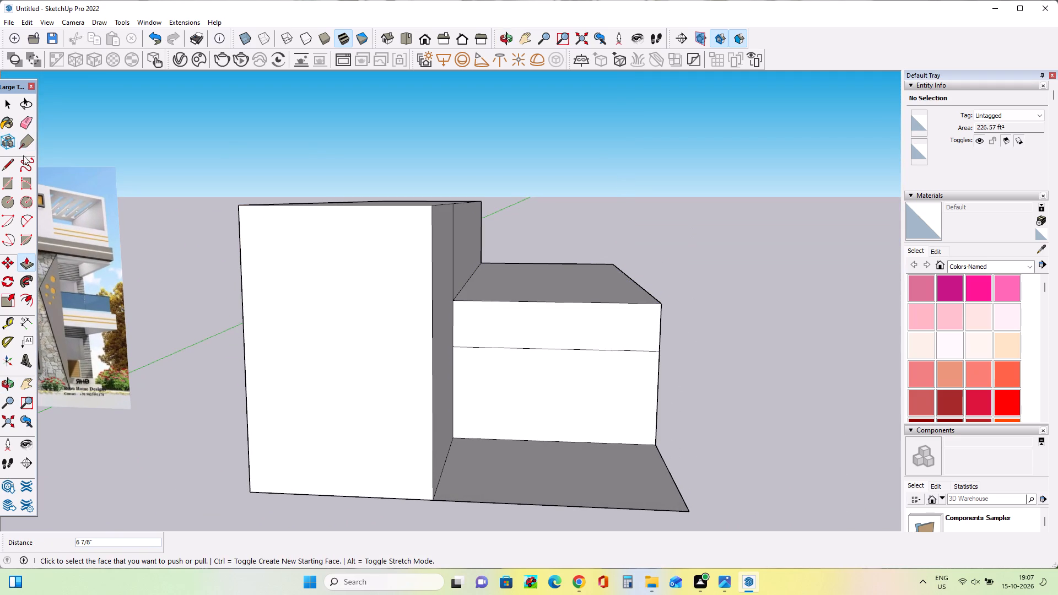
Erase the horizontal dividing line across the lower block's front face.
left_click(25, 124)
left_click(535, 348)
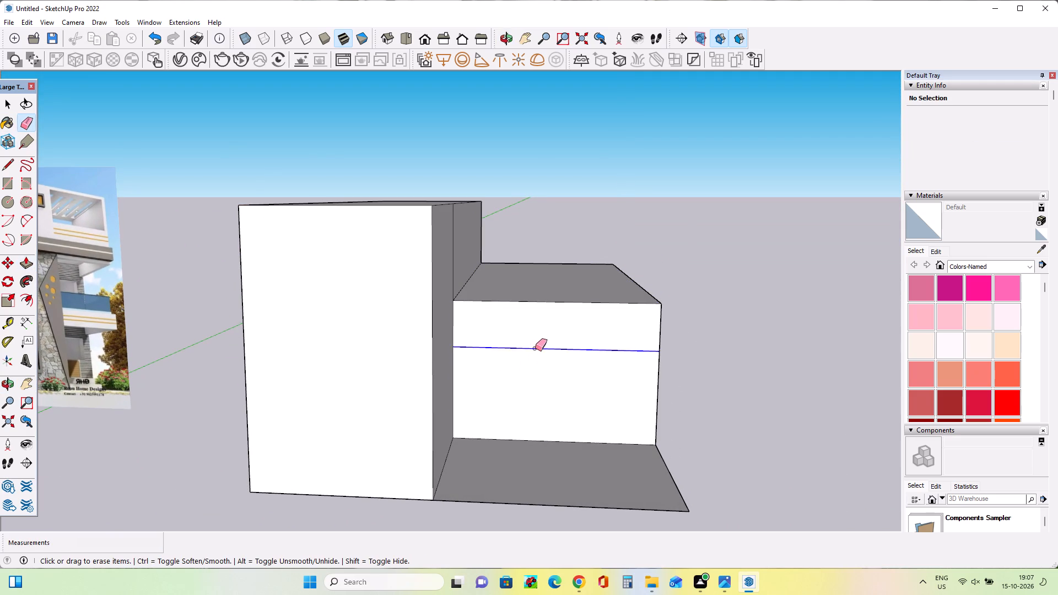
Draw a rectangular band about 1' 2" by 10' 5 5/16" along the top edge of the lower block's front face.
middle_click_drag(565, 407, 593, 394)
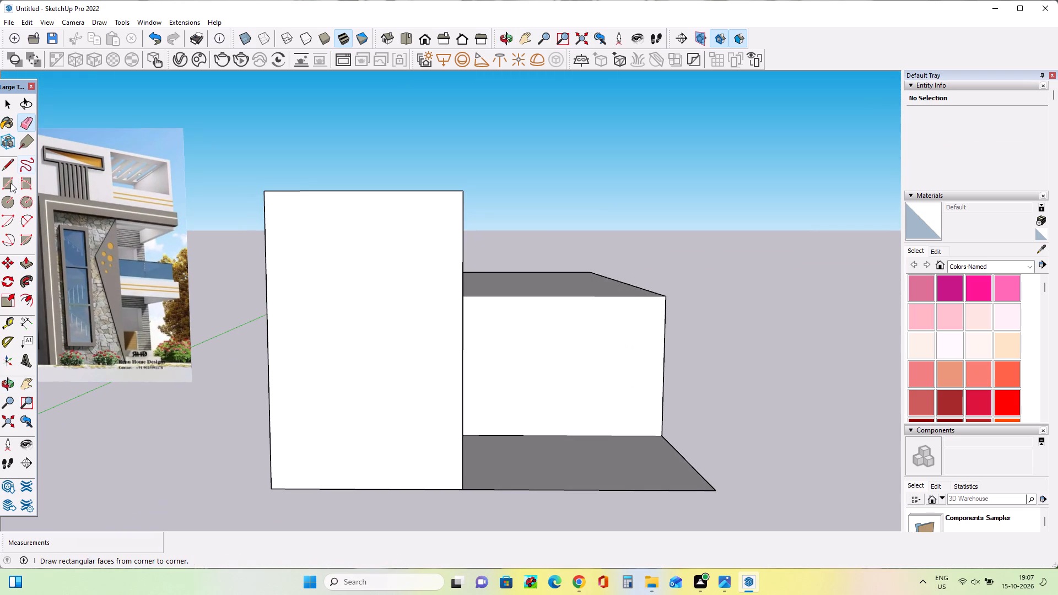
left_click(9, 184)
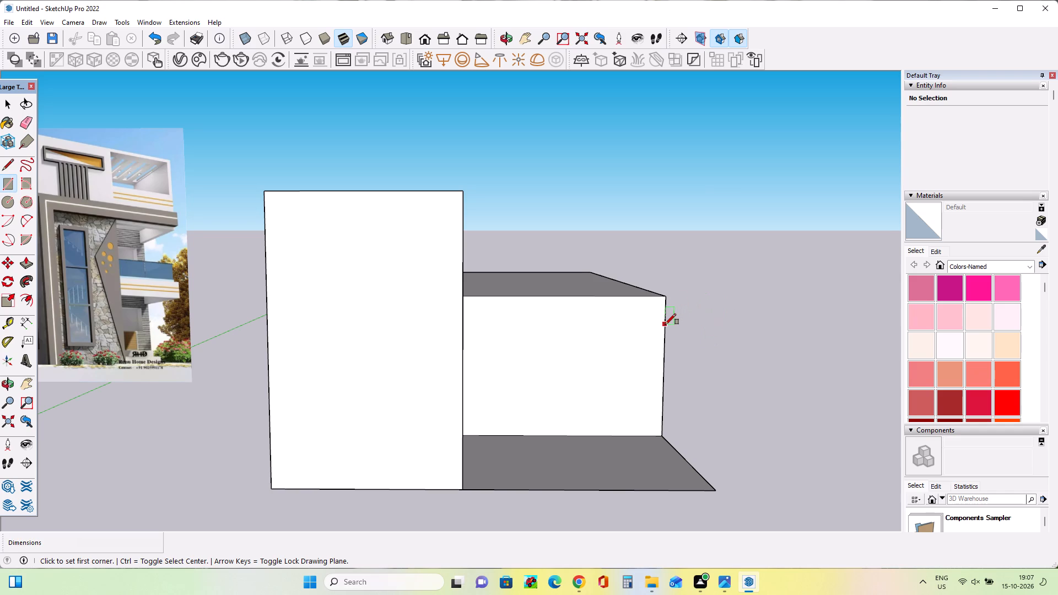
left_click(665, 319)
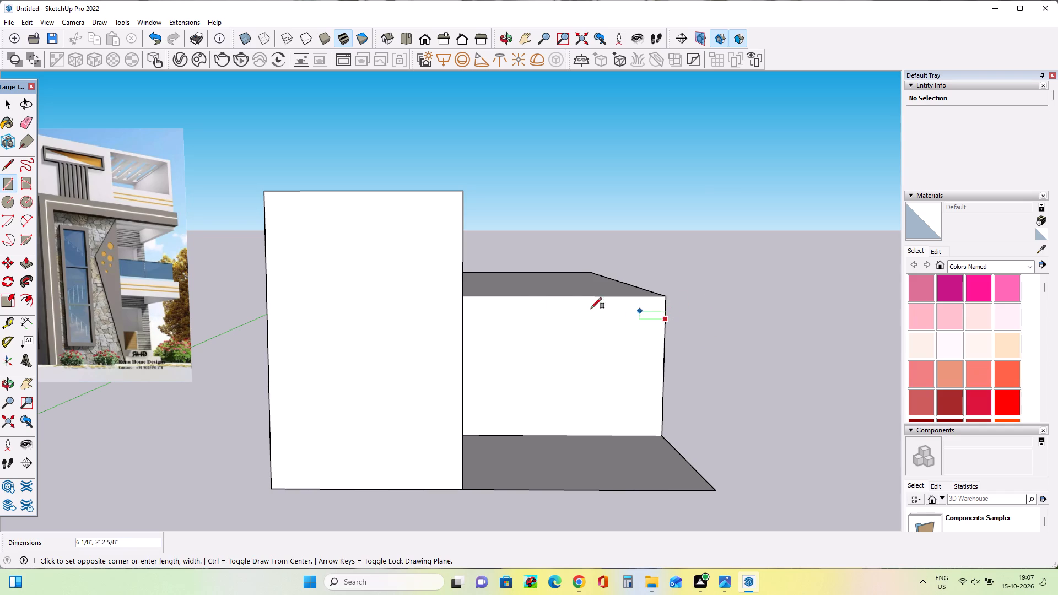
middle_click_drag(521, 305, 450, 303)
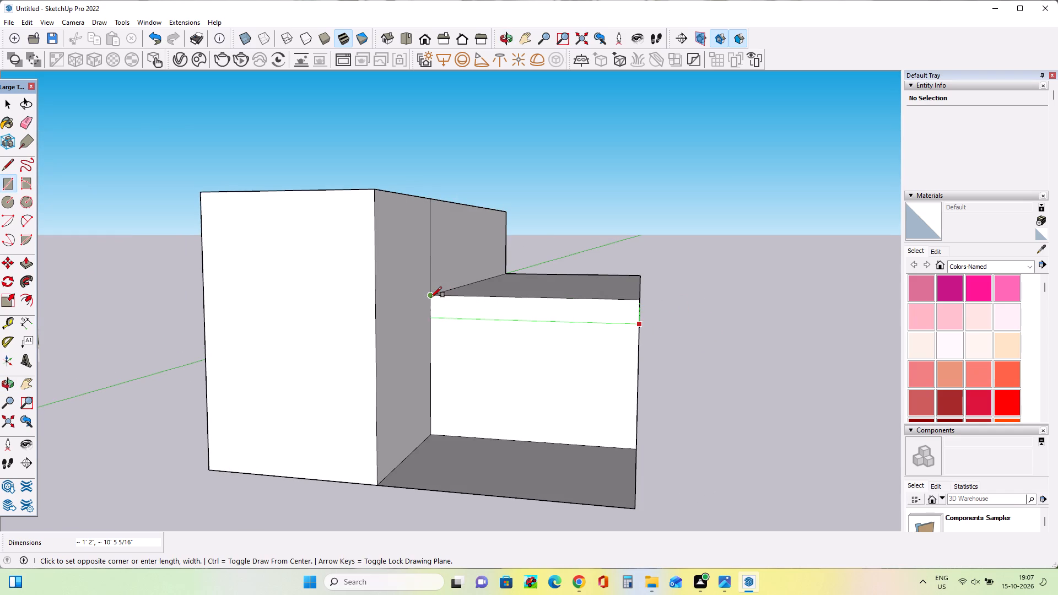
left_click(431, 297)
Draw a thin full-width strip about 1 11/16" high within the band, starting at the midpoint of its outer side edge.
middle_click_drag(529, 330, 590, 335)
scroll(661, 312, "up", 2)
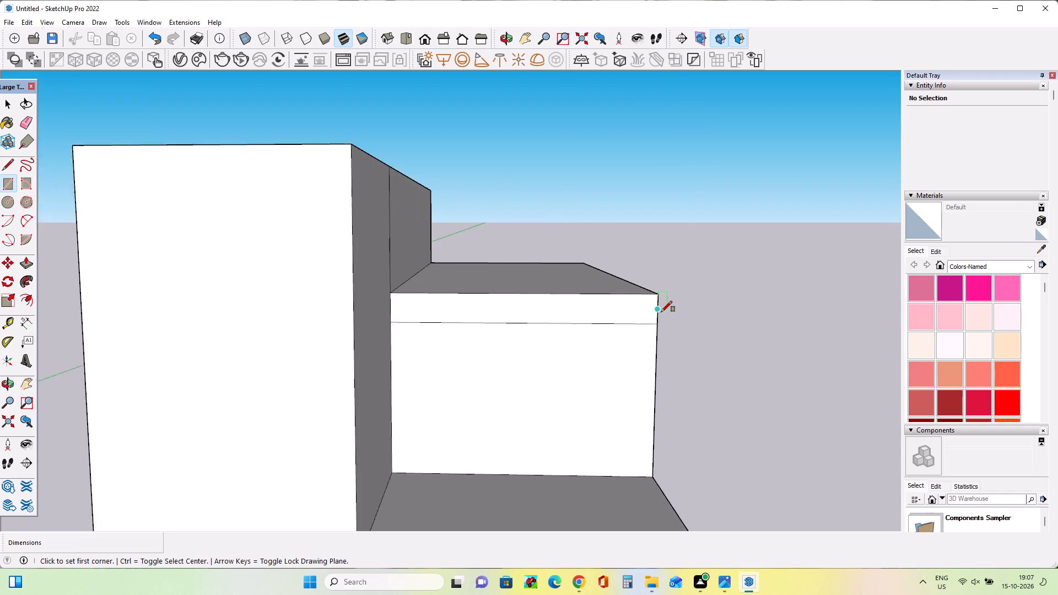
scroll(661, 312, "up", 4)
left_click(657, 310)
scroll(312, 306, "up", 2)
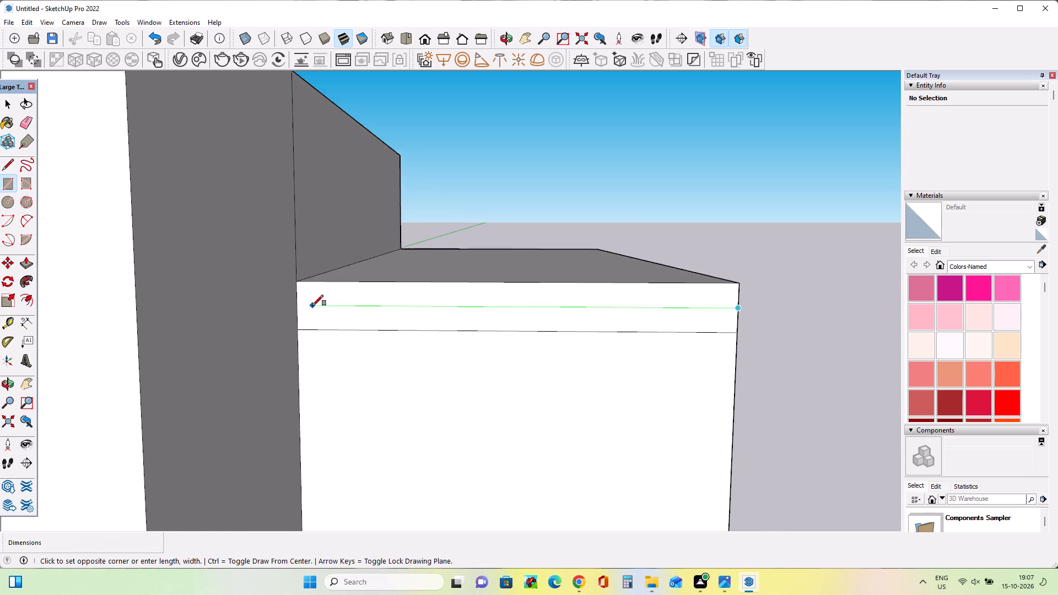
scroll(312, 306, "up", 5)
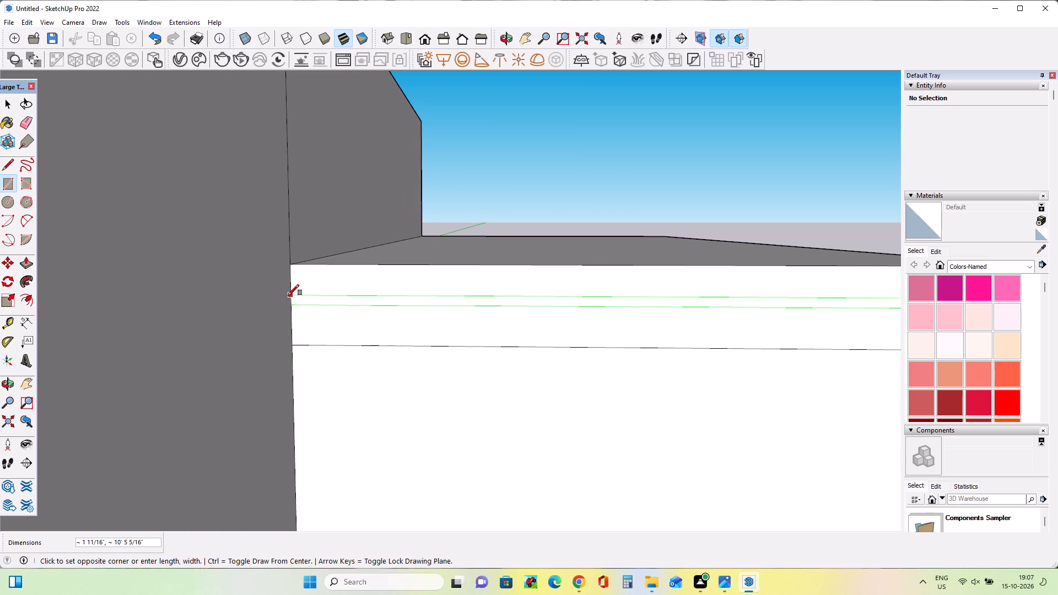
left_click(288, 295)
scroll(354, 319, "down", 12)
scroll(625, 371, "down", 1)
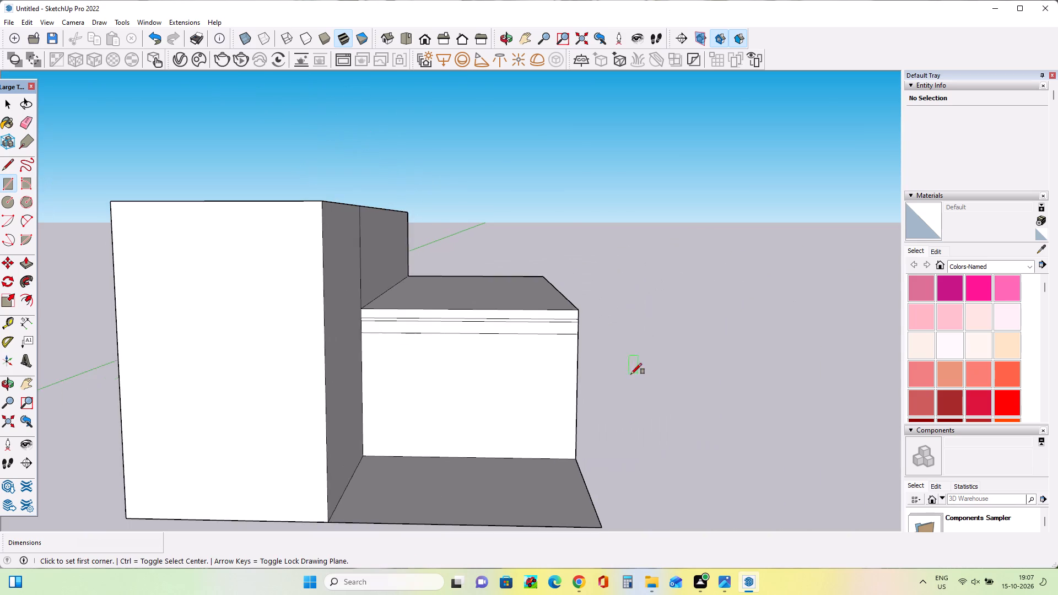
Raise the lower block's top face further in two pulls, the second about 2 3/16".
middle_click_drag(631, 374, 638, 390)
left_click(23, 259)
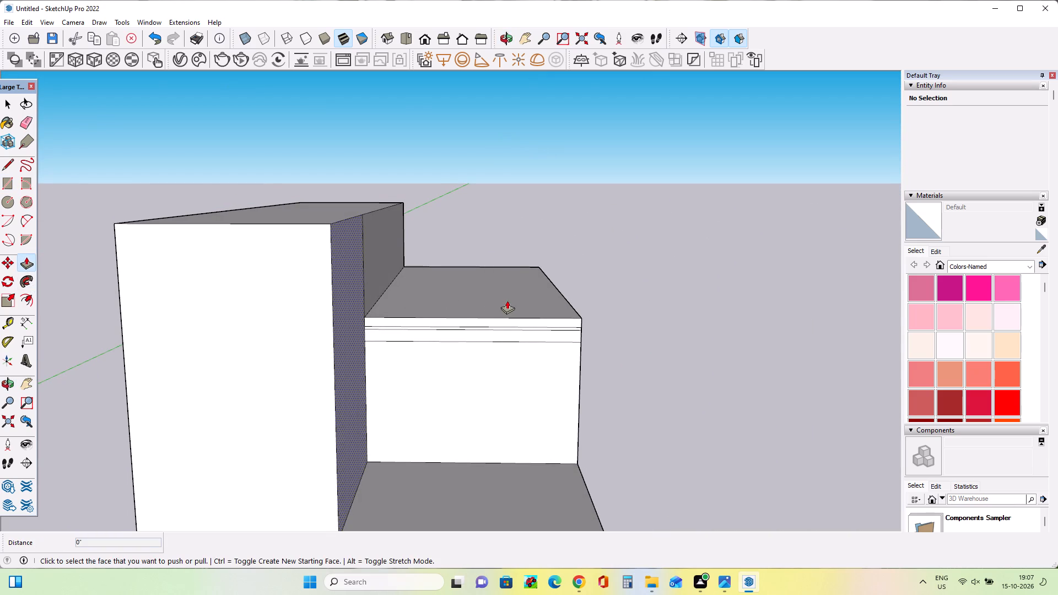
left_click(507, 300)
left_click(508, 286)
left_click(508, 286)
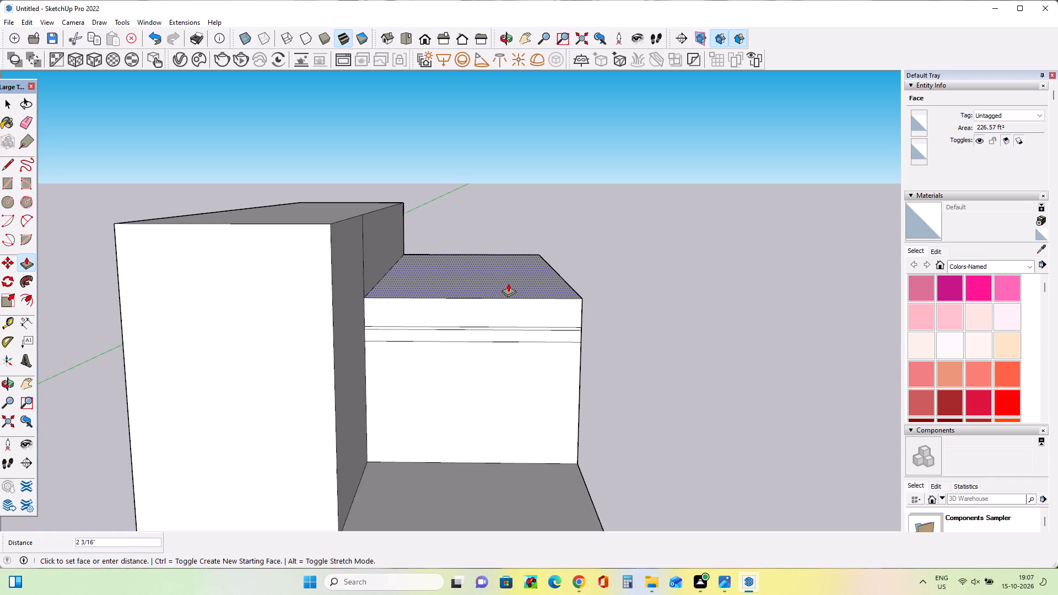
left_click(508, 283)
Draw another thin full-width strip about 2 1/16" high midway between the lower block's top edge and the existing strip.
middle_click_drag(534, 339, 539, 327)
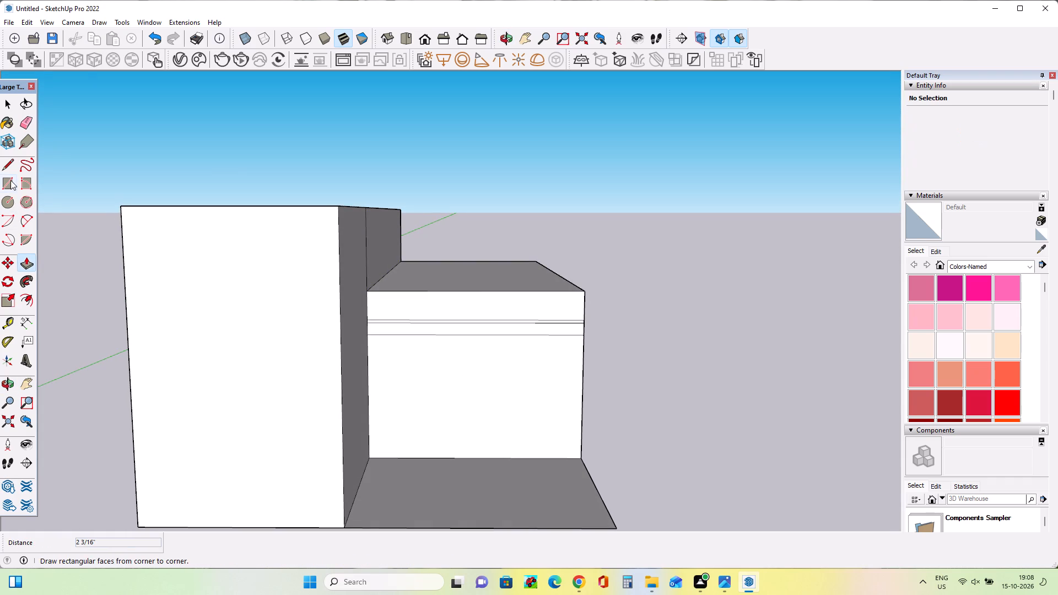
left_click(10, 180)
scroll(593, 300, "up", 3)
left_click(584, 310)
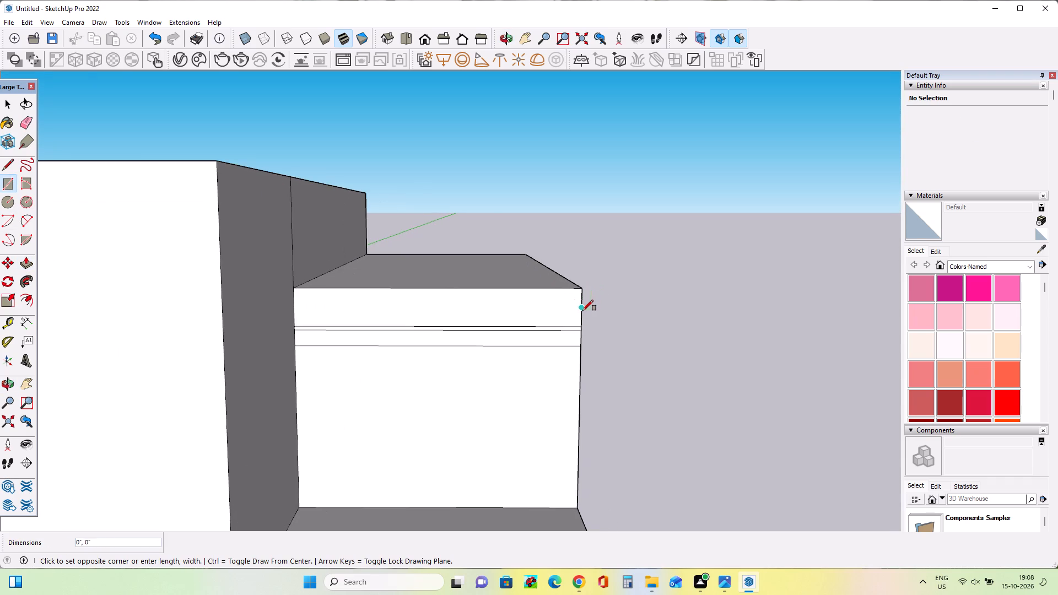
scroll(330, 309, "up", 4)
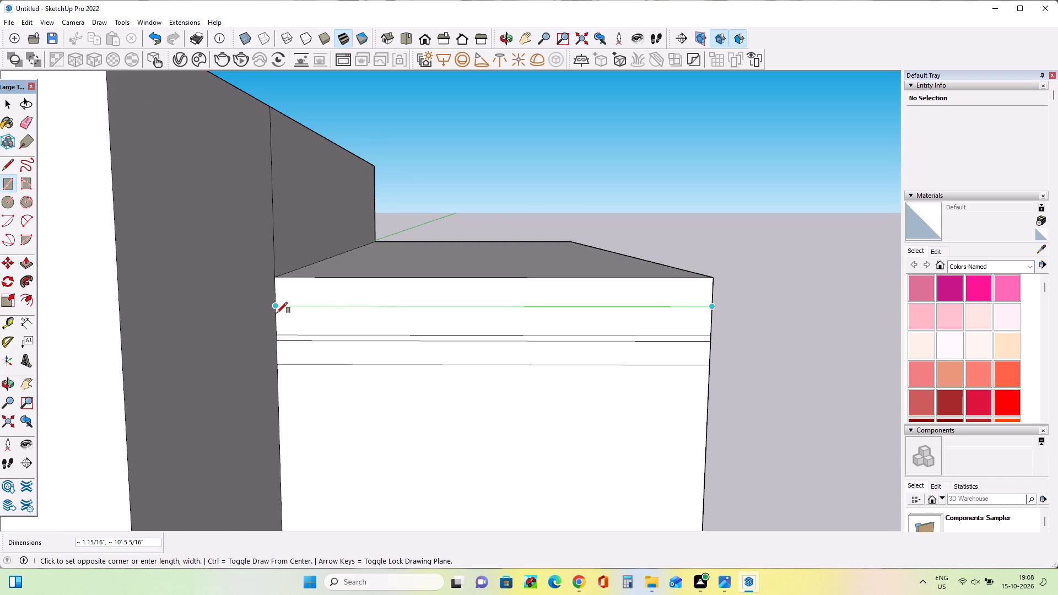
scroll(277, 313, "up", 2)
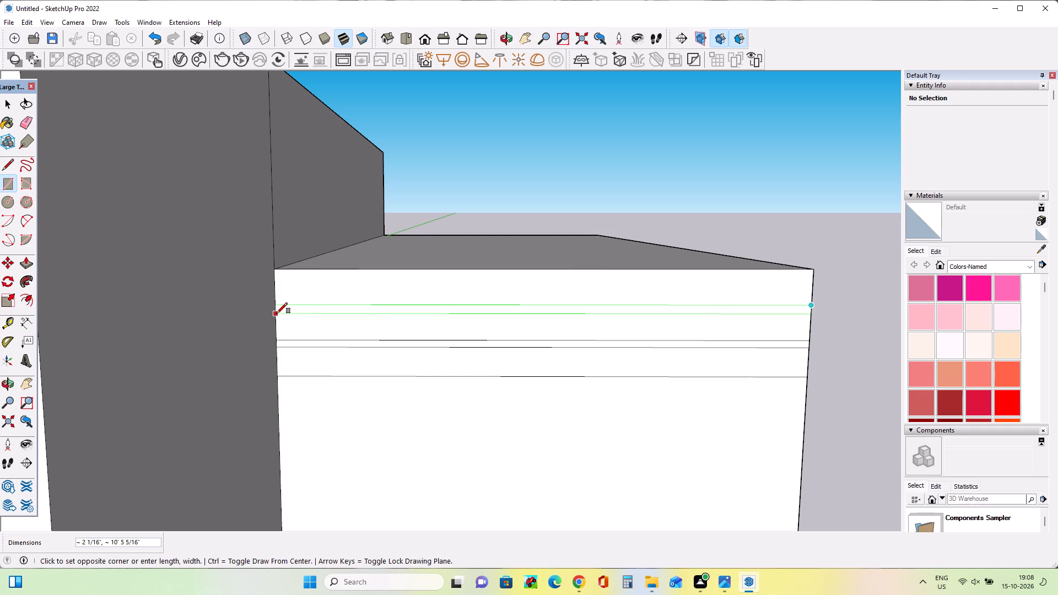
left_click(277, 315)
scroll(469, 303, "down", 12)
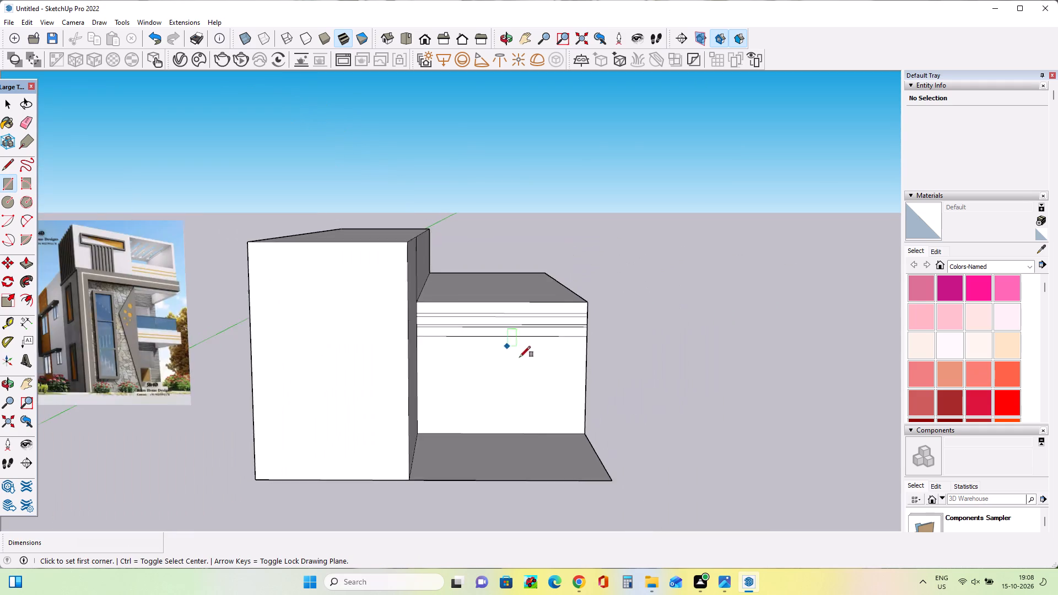
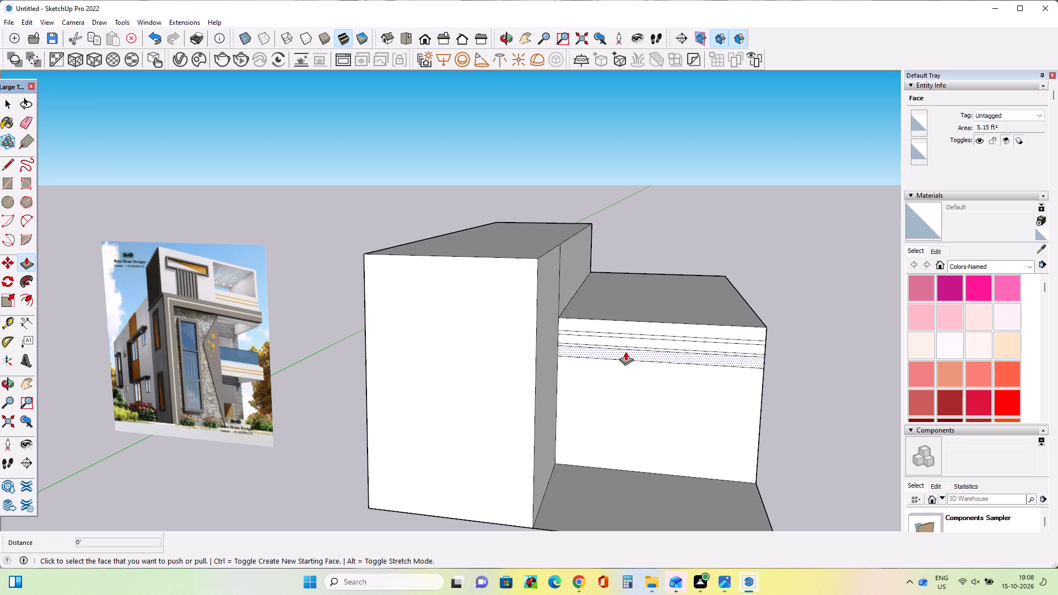
Pull the lower thin strip on the lower block's front face outward about 5 3/16".
scroll(625, 352, "up", 2)
left_click(625, 347)
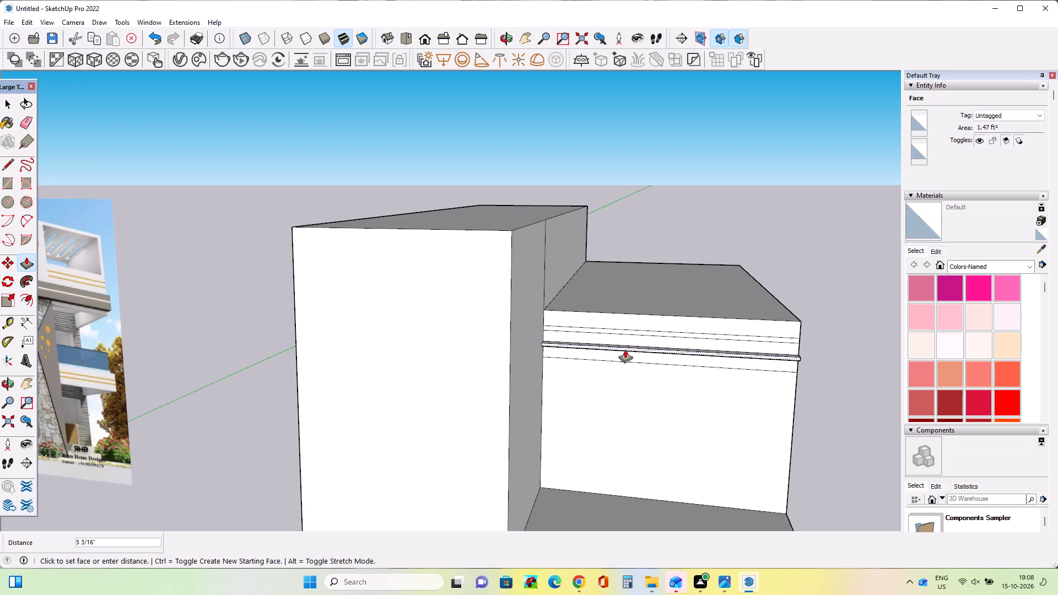
left_click(625, 349)
Pull the upper thin strip on the lower block's front face outward, well beyond the lower strip.
left_click(641, 333)
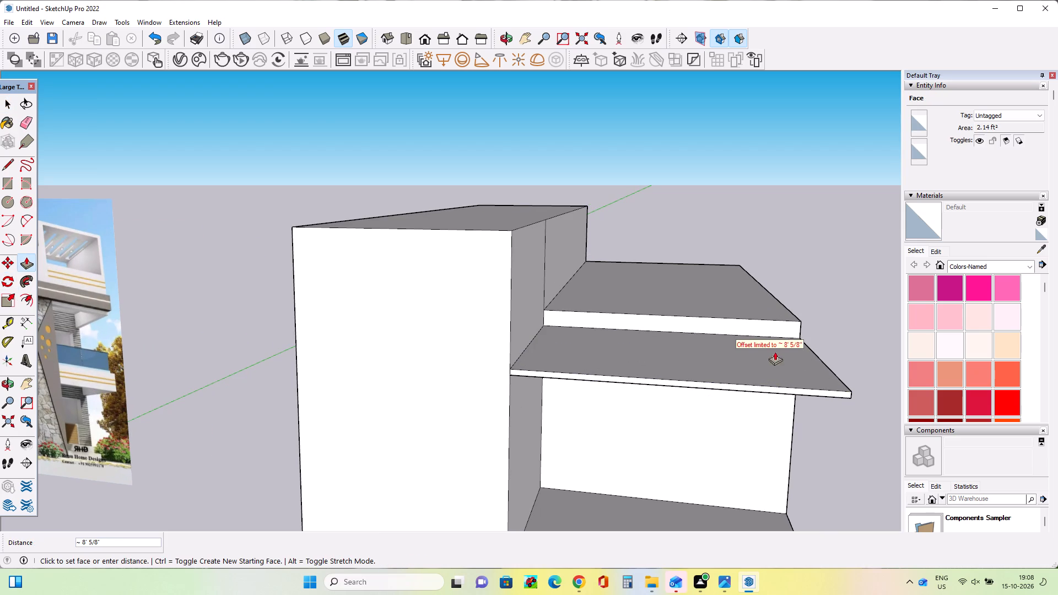
middle_click_drag(792, 422, 672, 356)
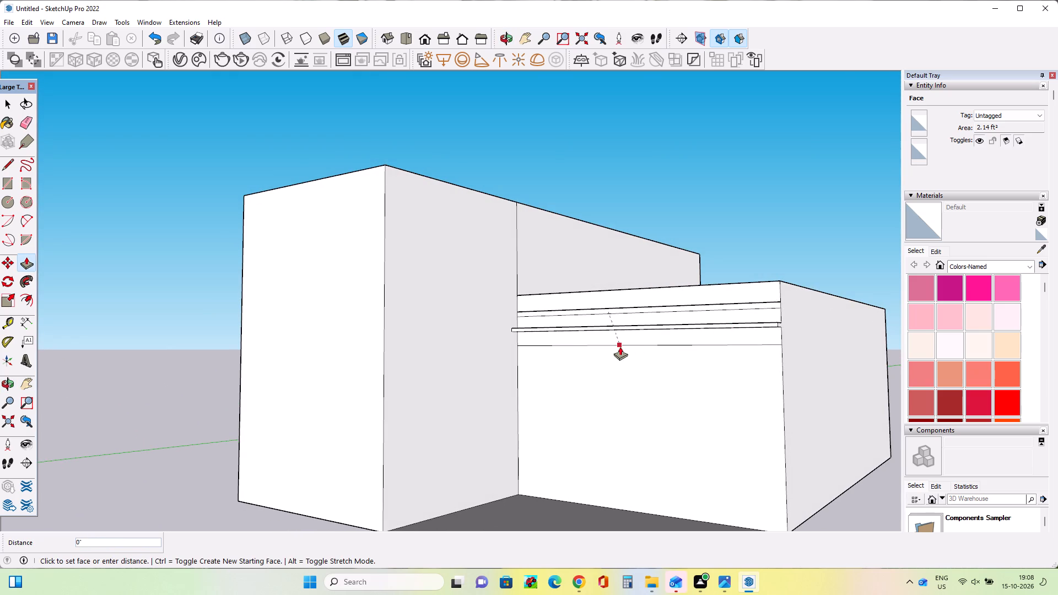
left_click(586, 351)
middle_click_drag(725, 383, 671, 419)
right_click_drag(713, 401, 690, 418)
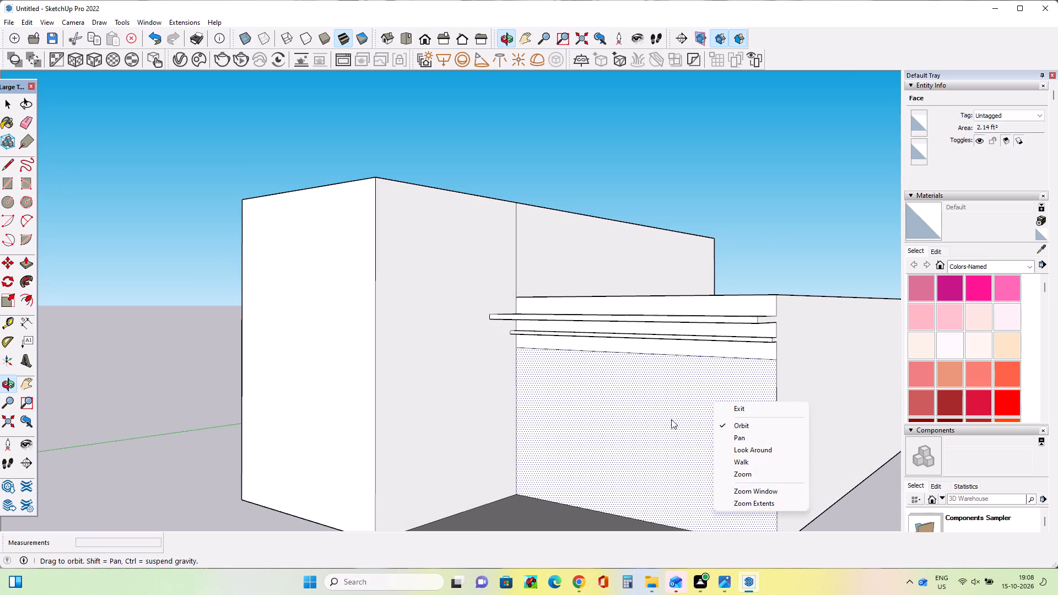
middle_click_drag(671, 419, 671, 419)
left_click(774, 240)
middle_click_drag(791, 339, 690, 361)
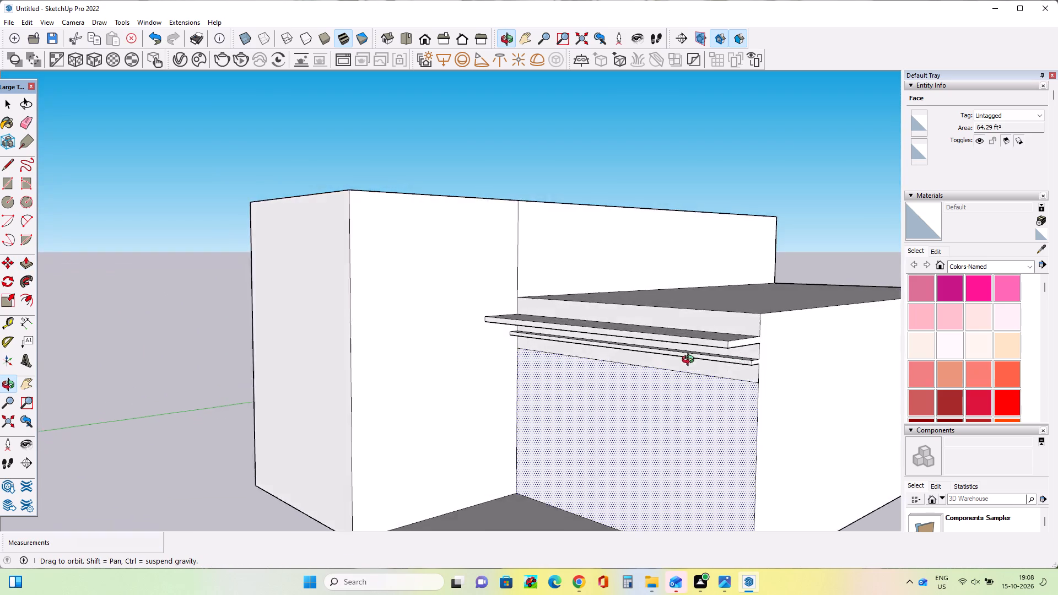
middle_click_drag(690, 361, 663, 363)
Push the upper strip's front face back about 1' 4 5/8", flush with the lower strip's front.
scroll(645, 365, "up", 3)
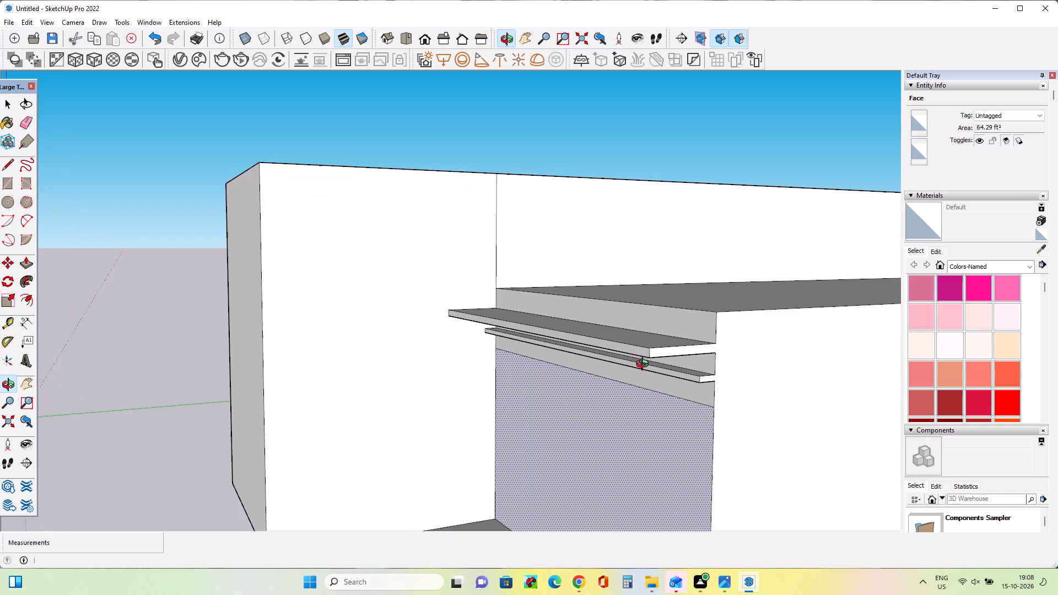
scroll(645, 365, "up", 4)
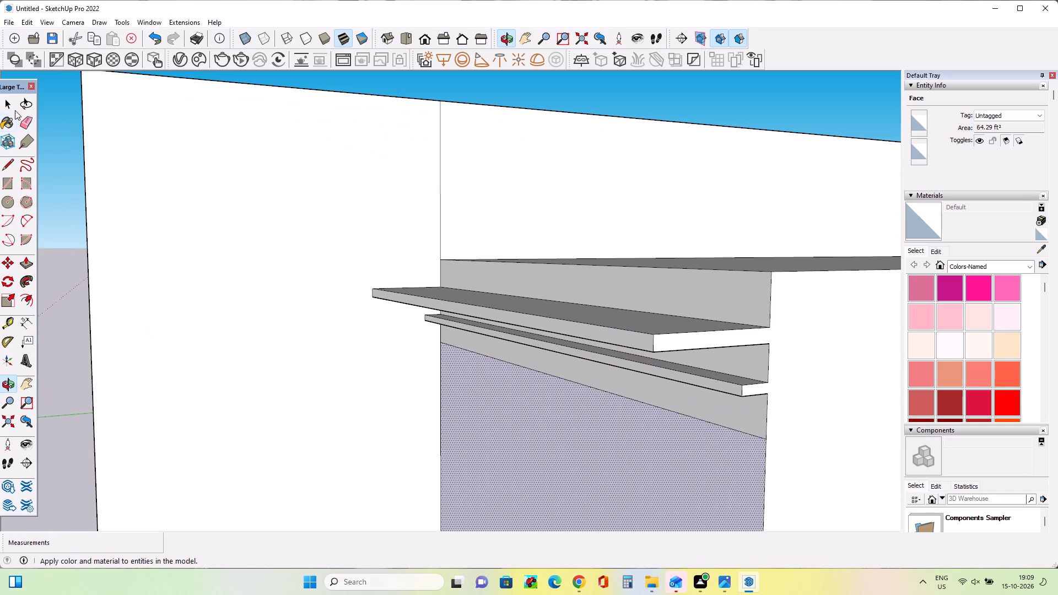
left_click(13, 106)
left_click(642, 343)
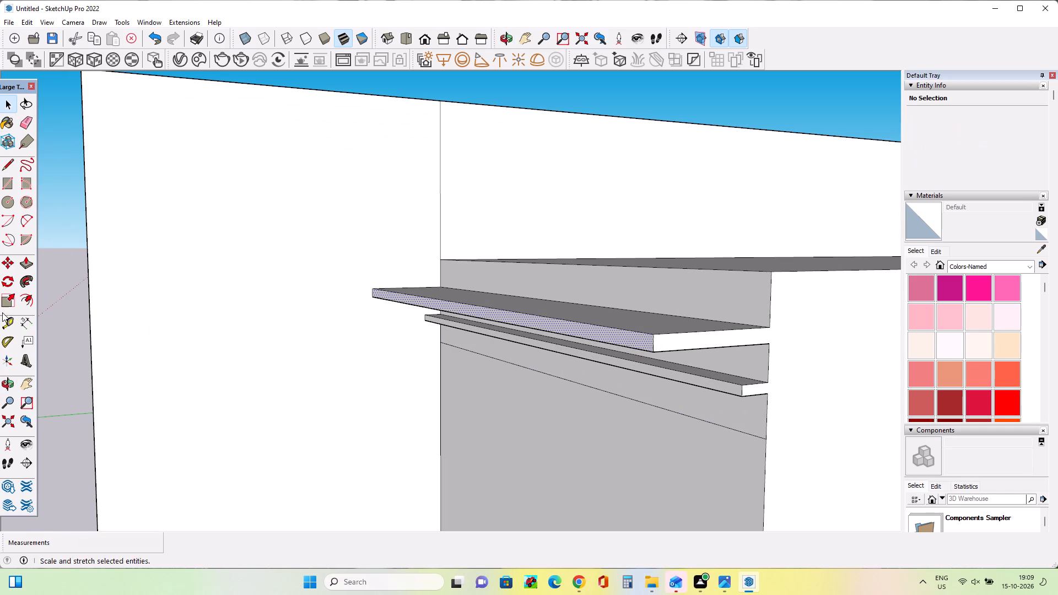
left_click(24, 263)
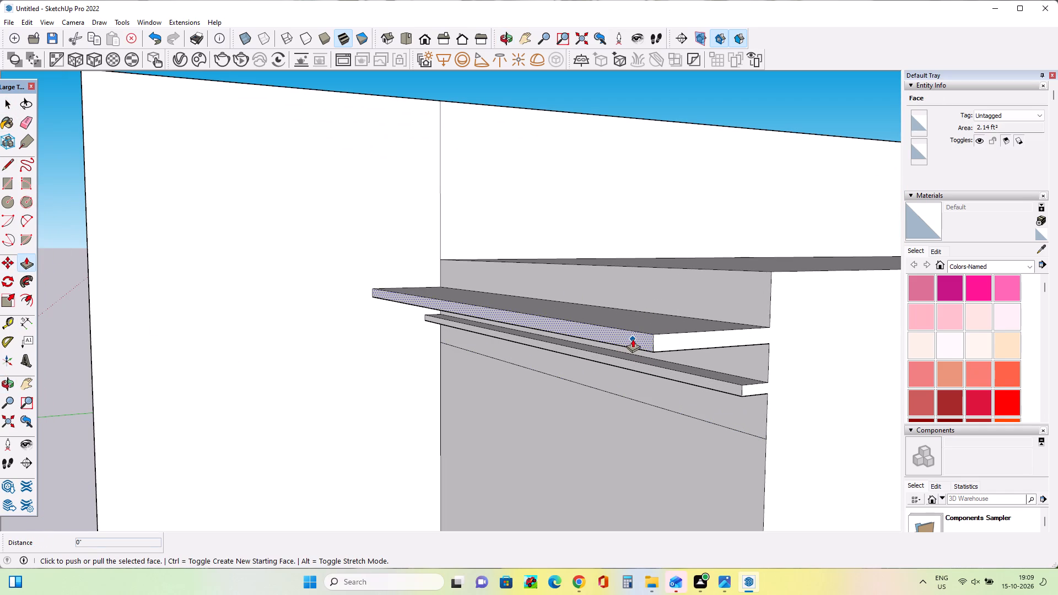
left_click(633, 339)
left_click(707, 387)
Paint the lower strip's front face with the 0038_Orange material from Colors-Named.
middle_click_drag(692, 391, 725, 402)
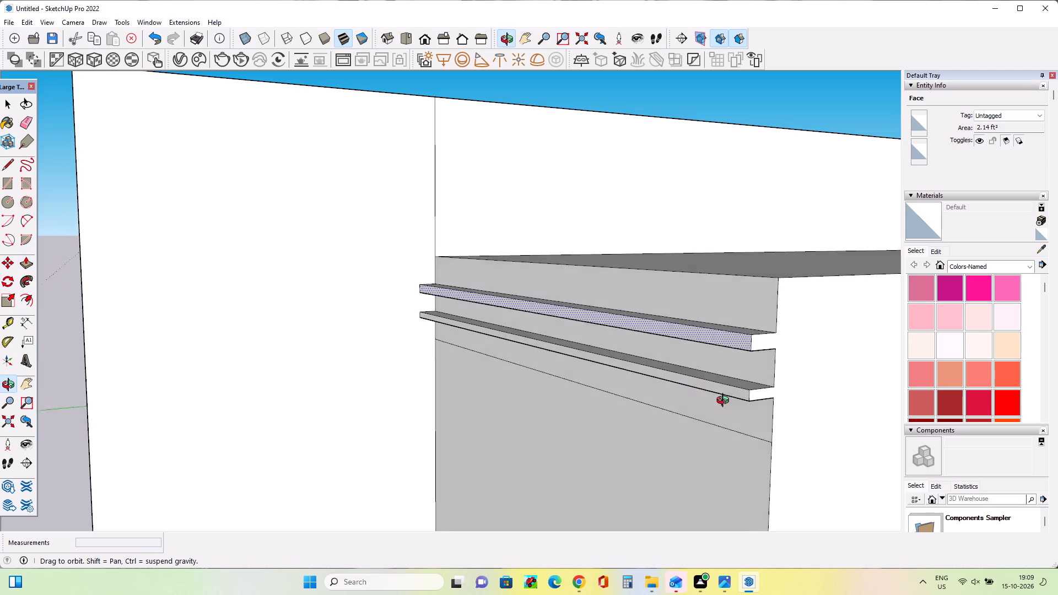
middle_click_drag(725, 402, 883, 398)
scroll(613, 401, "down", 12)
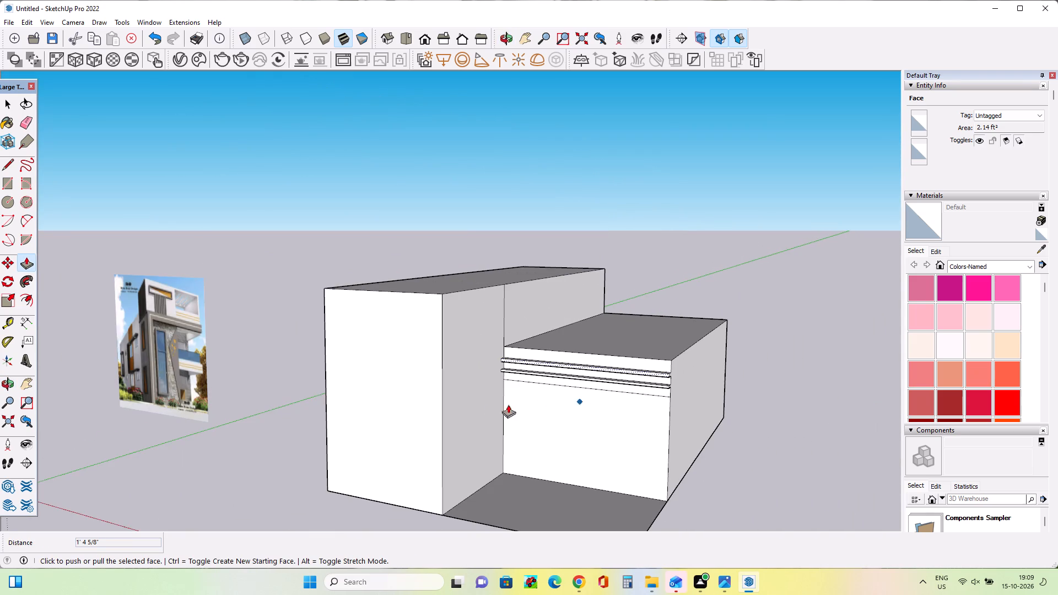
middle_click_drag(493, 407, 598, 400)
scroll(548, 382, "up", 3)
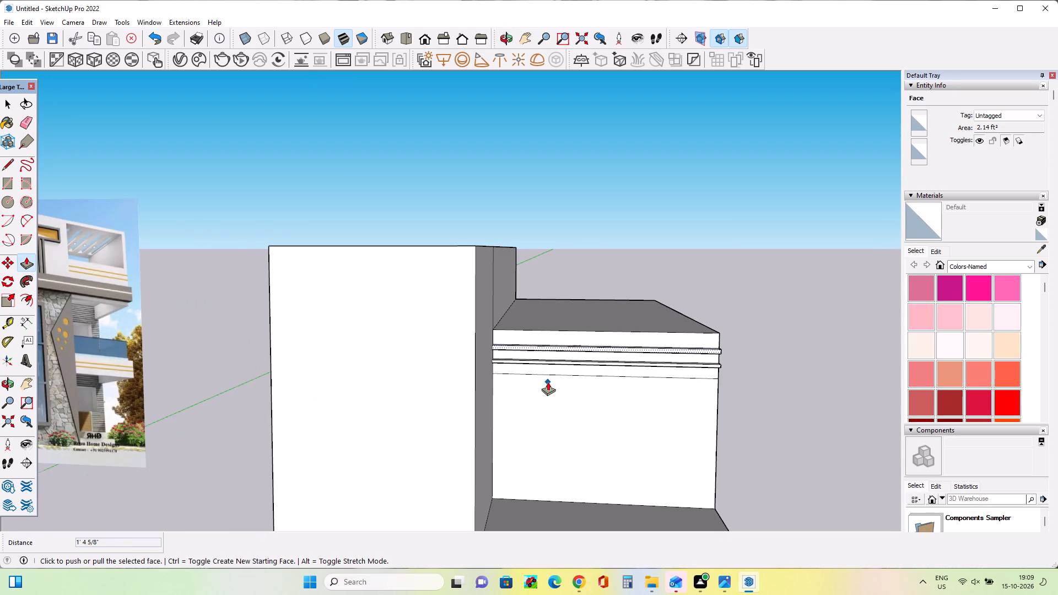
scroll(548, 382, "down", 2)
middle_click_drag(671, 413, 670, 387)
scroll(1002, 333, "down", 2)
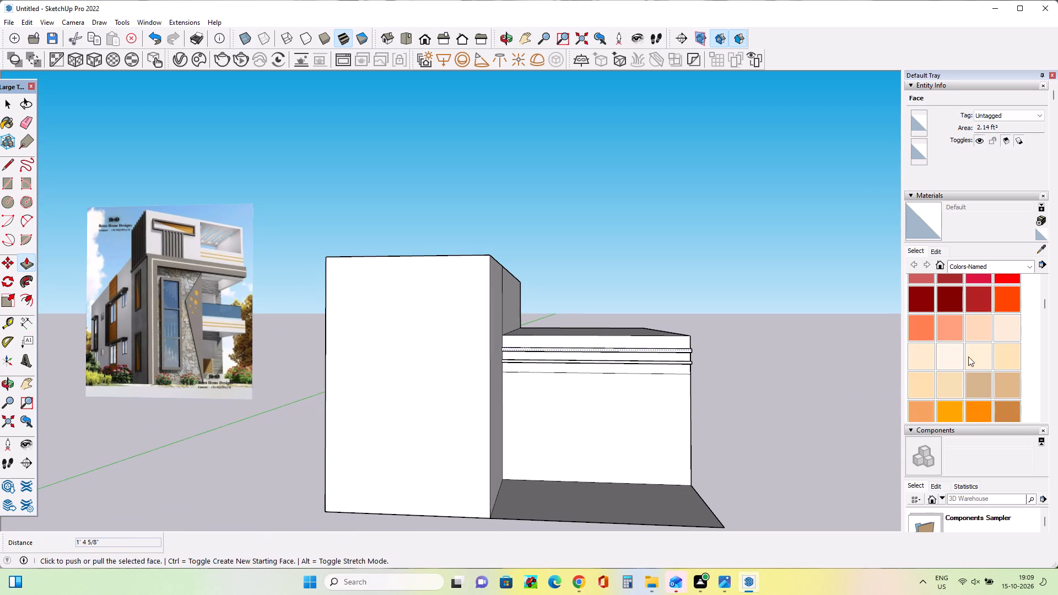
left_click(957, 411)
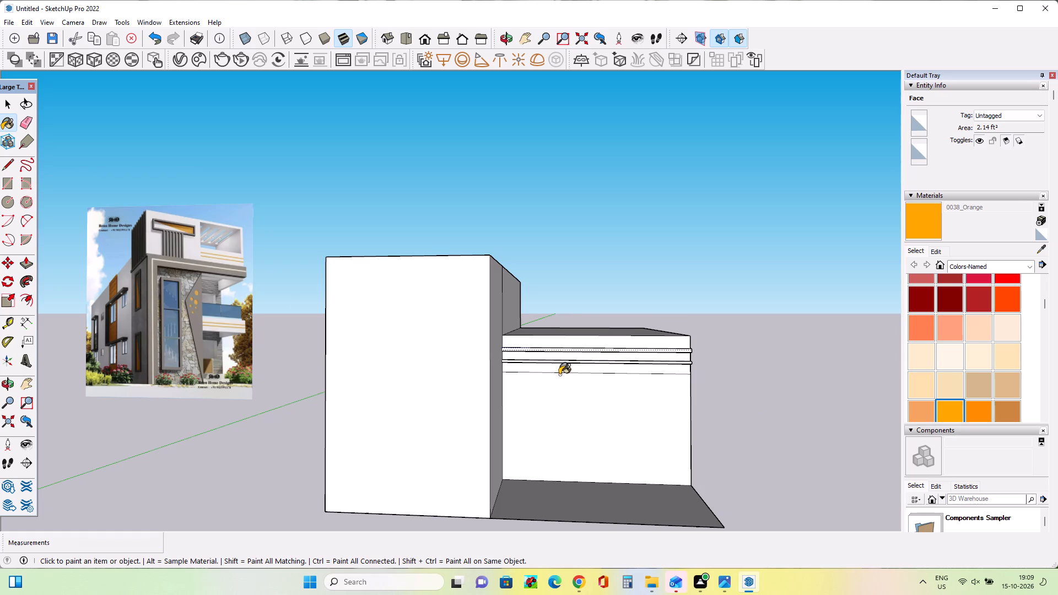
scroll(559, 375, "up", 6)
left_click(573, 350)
Paint the lower strip's front face with the 0046_Gold material from Colors-Named.
middle_click_drag(661, 362, 646, 374)
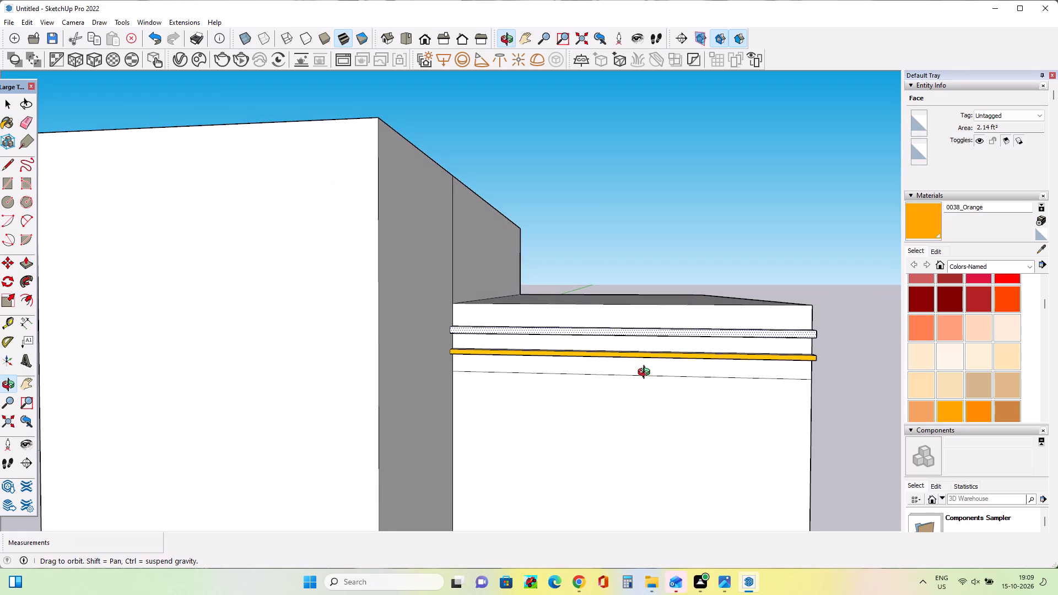
middle_click_drag(646, 374, 646, 374)
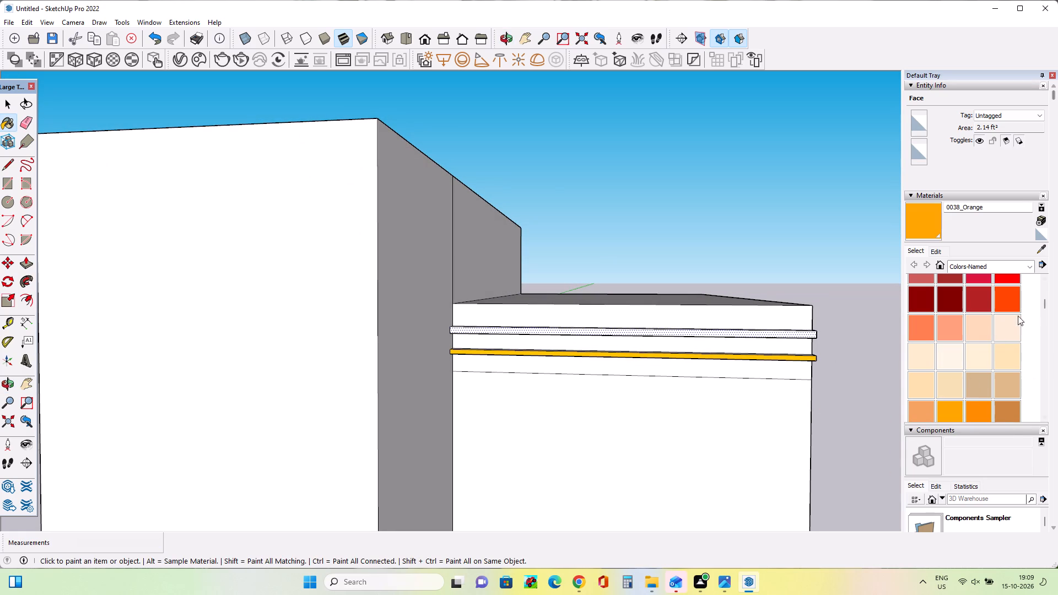
scroll(939, 378, "down", 2)
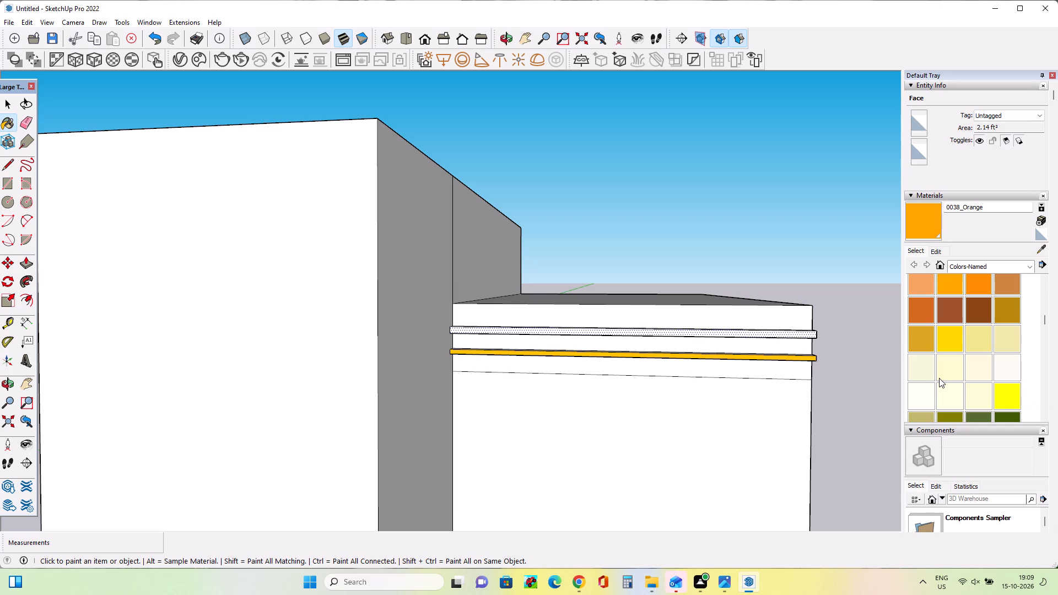
left_click(941, 339)
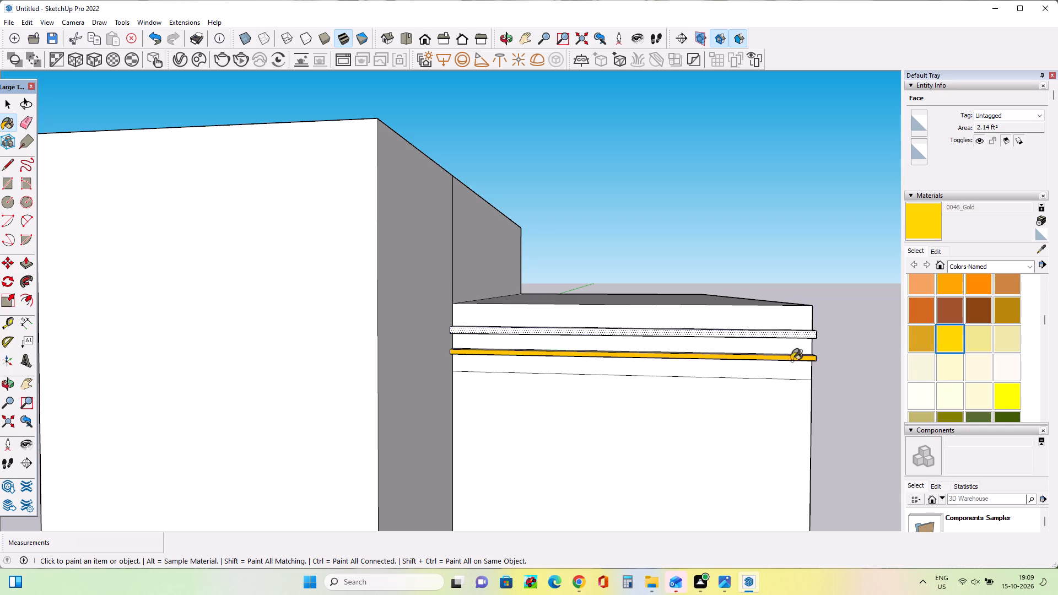
left_click(735, 355)
Apply 0046_Gold to the lower strip's top face and to the upper strip's top and front faces.
middle_click_drag(759, 374, 752, 374)
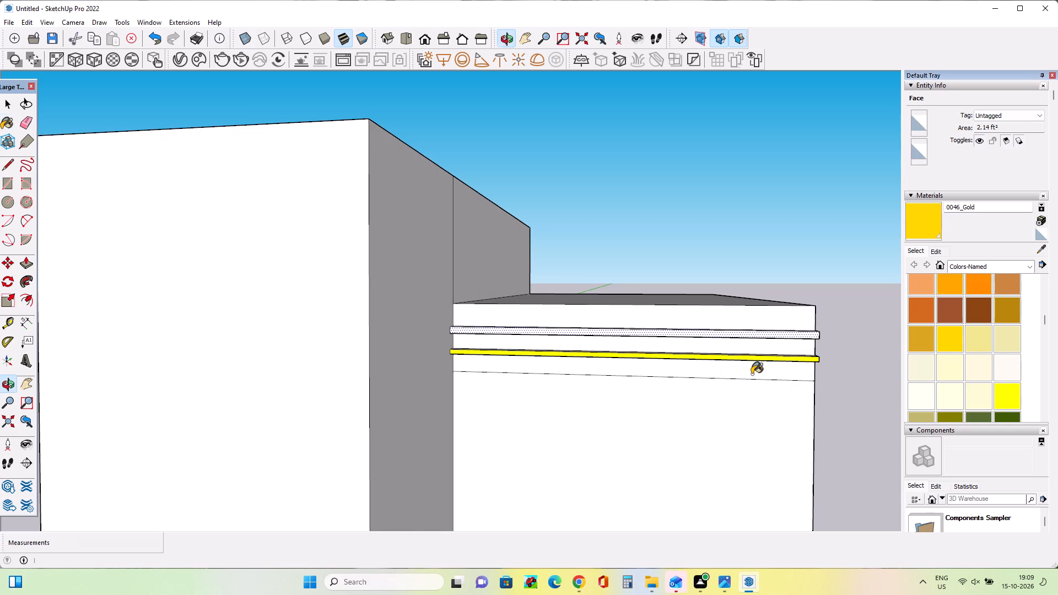
scroll(764, 371, "down", 7)
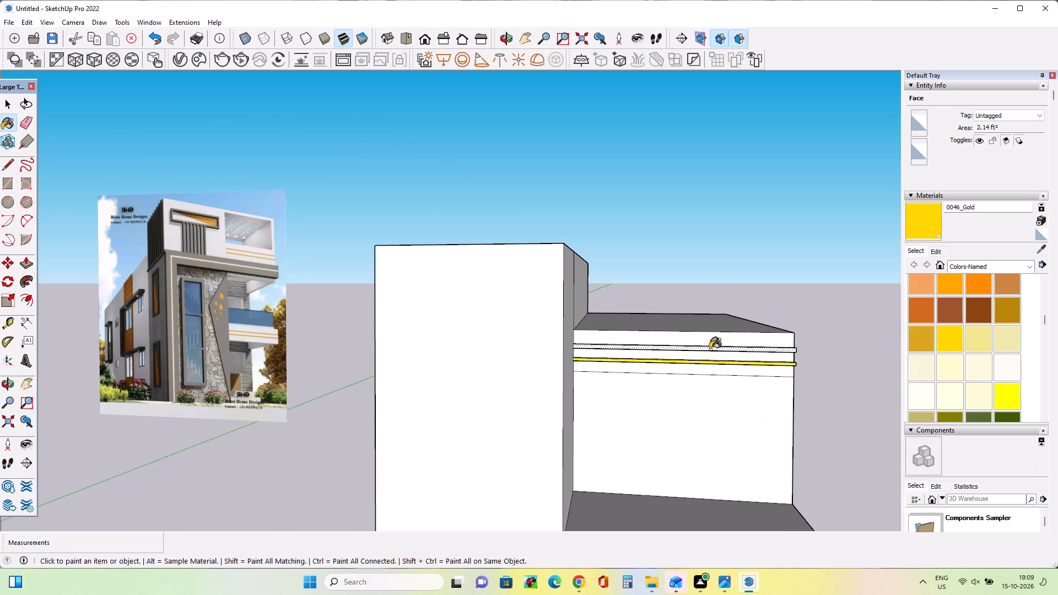
scroll(711, 336, "up", 2)
middle_click_drag(715, 360, 735, 429)
scroll(710, 380, "up", 3)
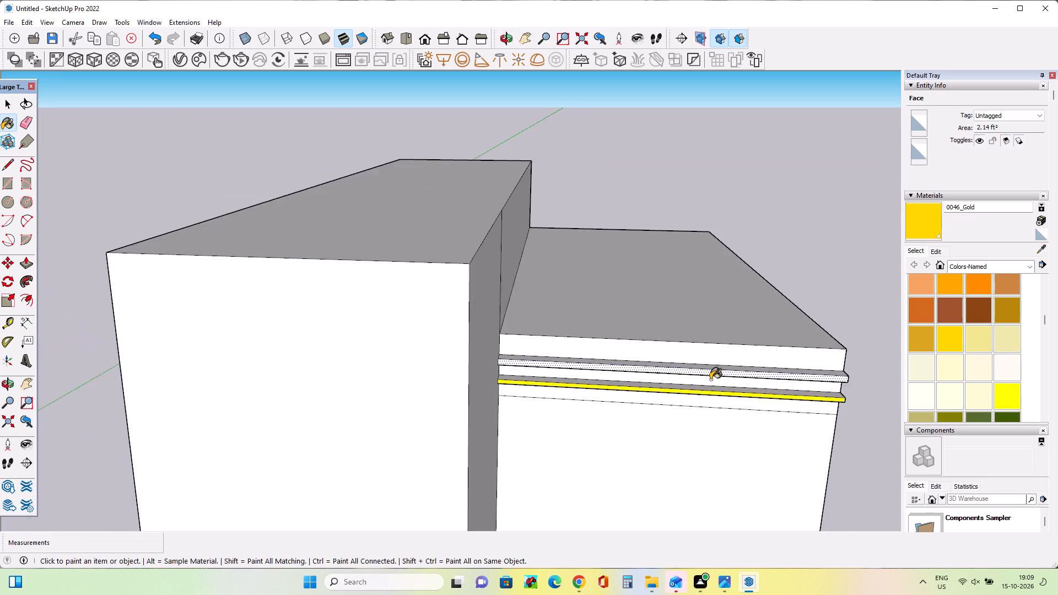
scroll(710, 380, "up", 3)
left_click(709, 389)
left_click(717, 365)
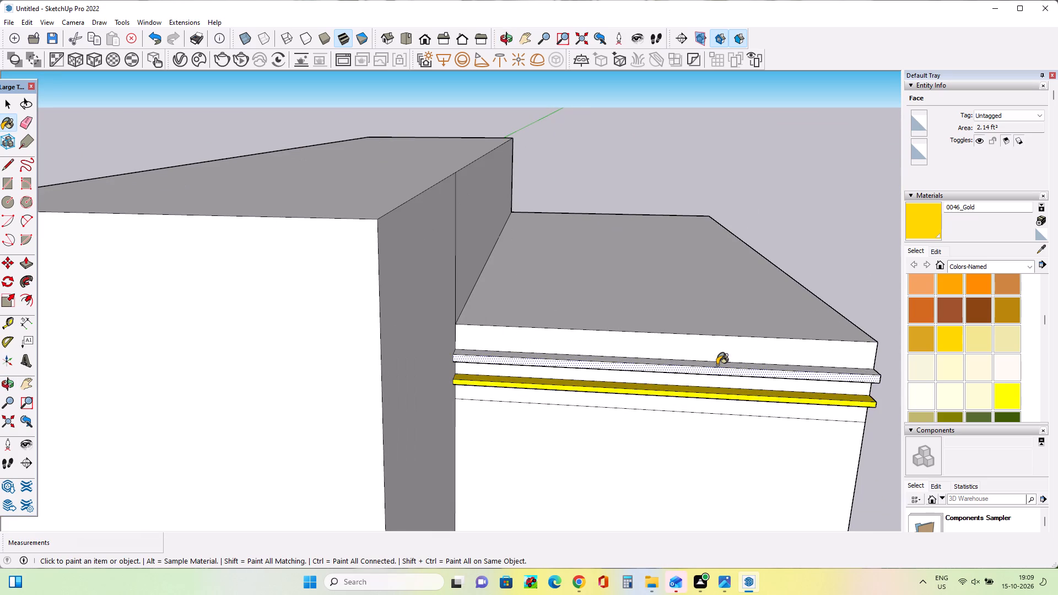
left_click(718, 370)
Apply 0046_Gold to the undersides of both projecting strips.
middle_click_drag(726, 390, 748, 273)
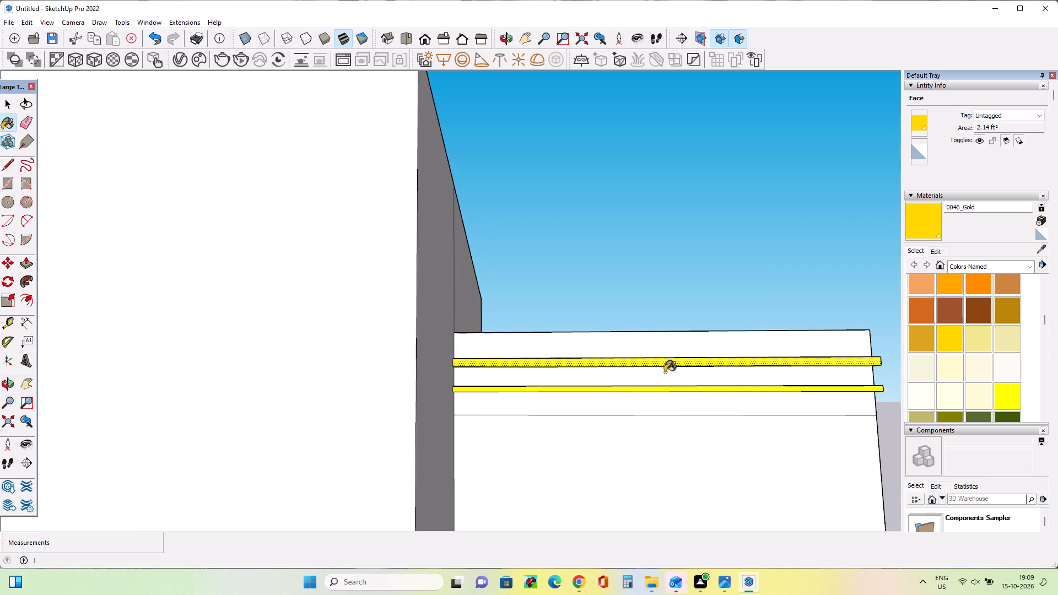
middle_click_drag(657, 369, 685, 313)
left_click(687, 370)
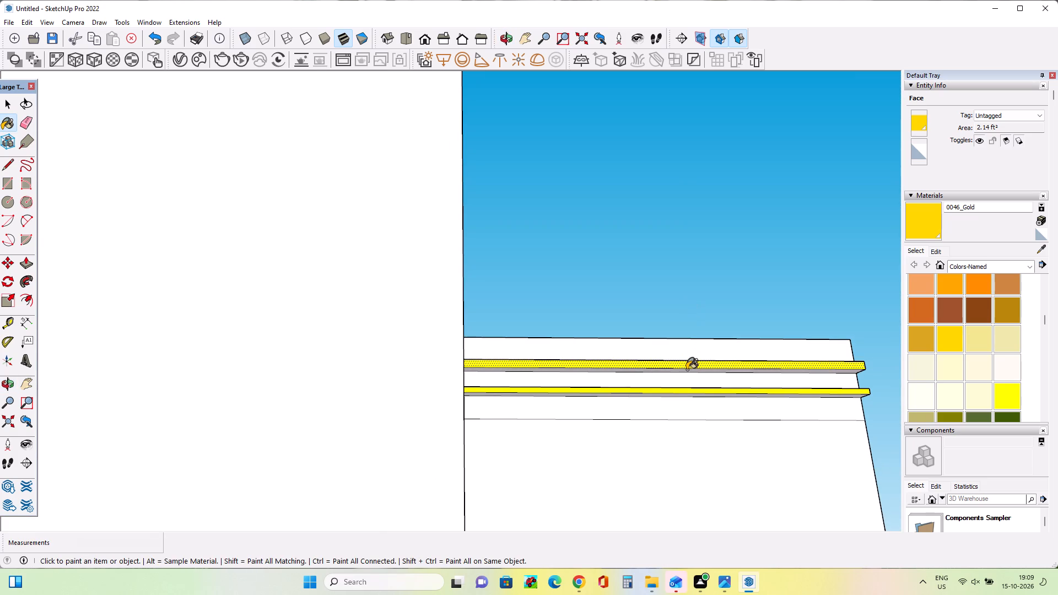
left_click(682, 393)
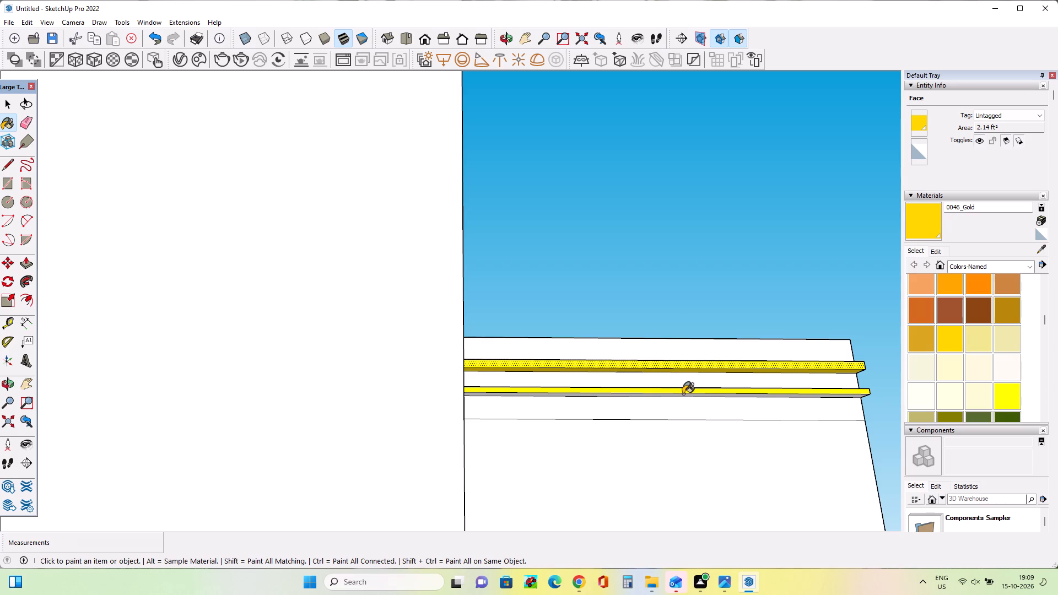
left_click(683, 394)
left_click(683, 395)
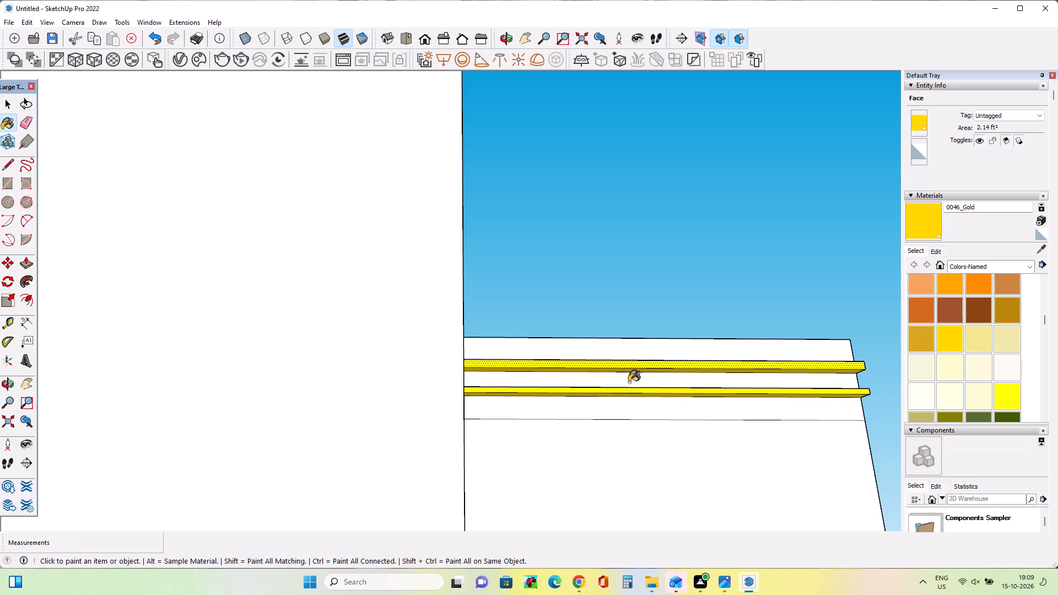
Examine the two-block model and its gold strips against the reference picture from several viewpoints.
middle_click_drag(627, 384, 575, 463)
scroll(552, 434, "down", 14)
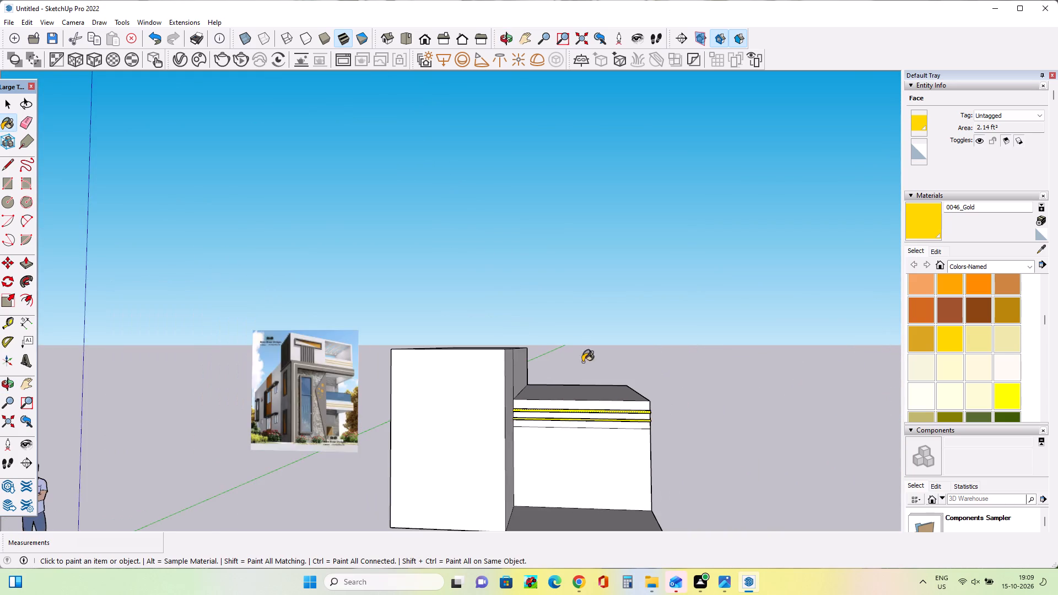
left_click(21, 389)
left_click_drag(433, 465, 460, 408)
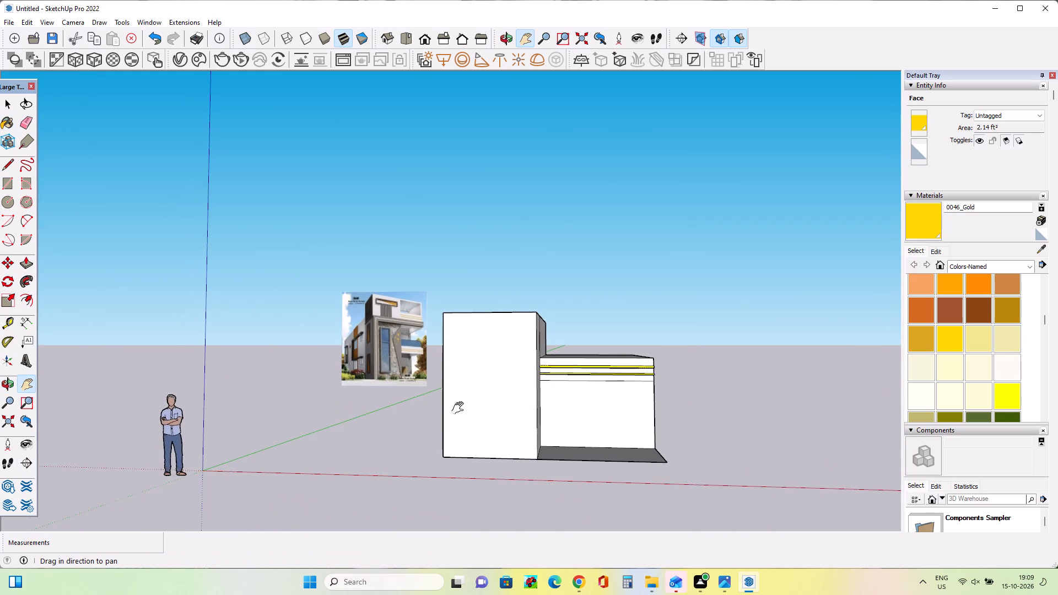
left_click_drag(460, 408, 456, 412)
scroll(598, 398, "up", 6)
middle_click_drag(605, 406, 638, 433)
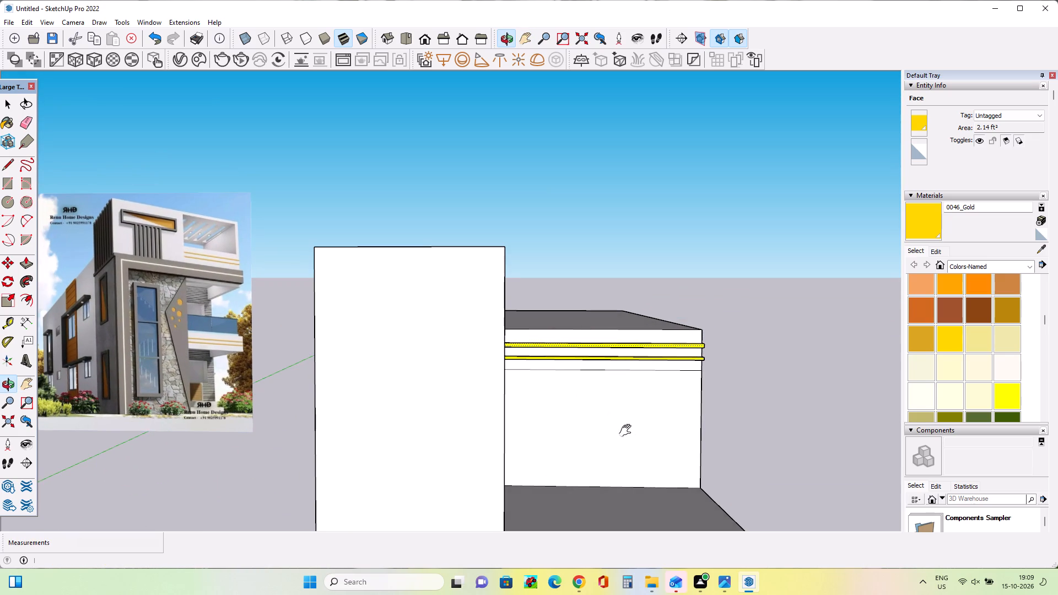
left_click_drag(405, 434, 361, 366)
middle_click_drag(628, 443, 631, 470)
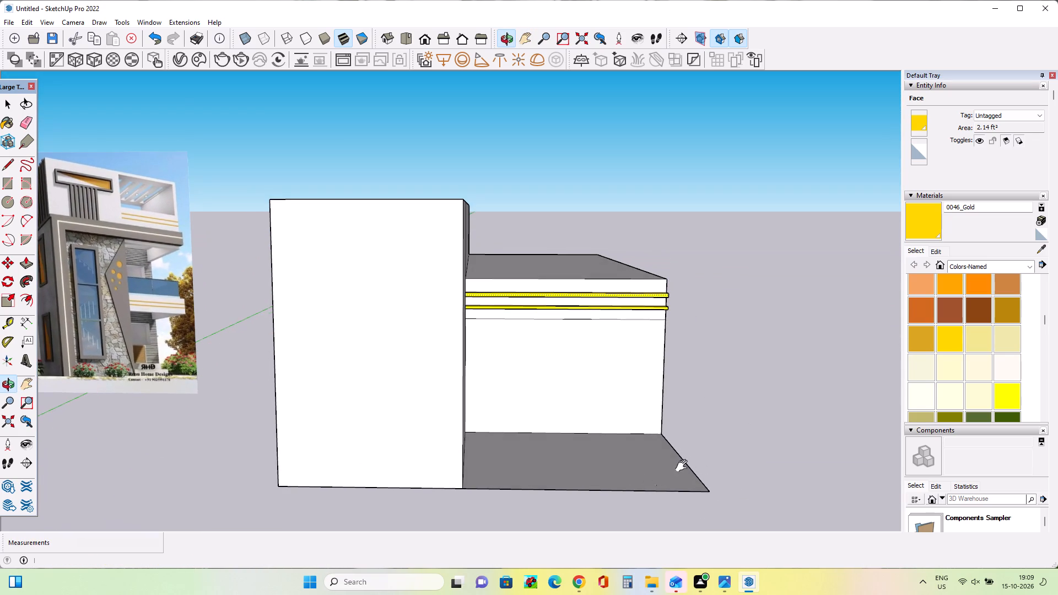
middle_click_drag(693, 444, 677, 458)
middle_click_drag(679, 458, 743, 447)
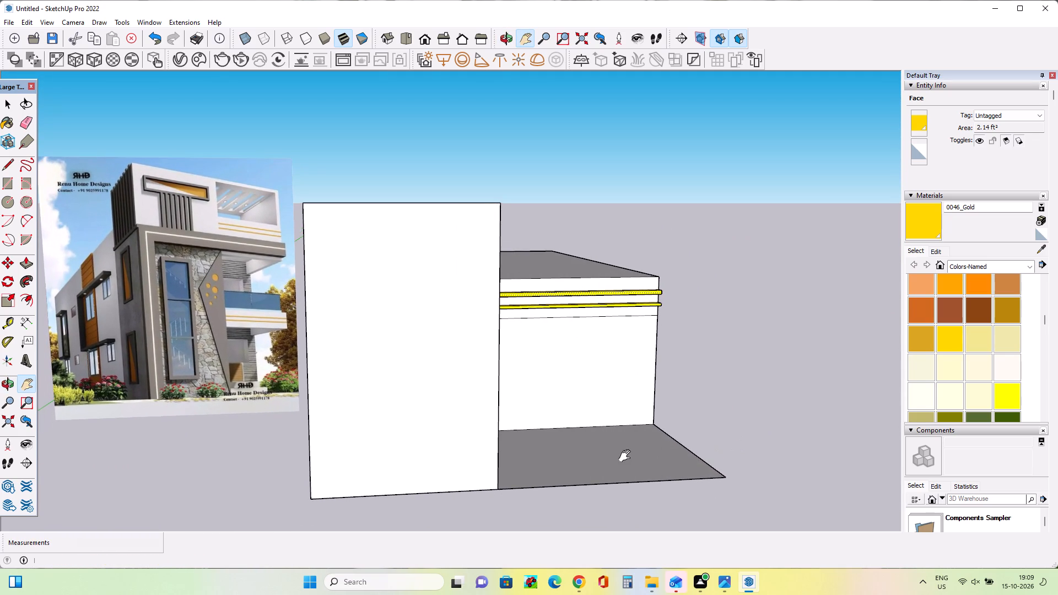
left_click(627, 456)
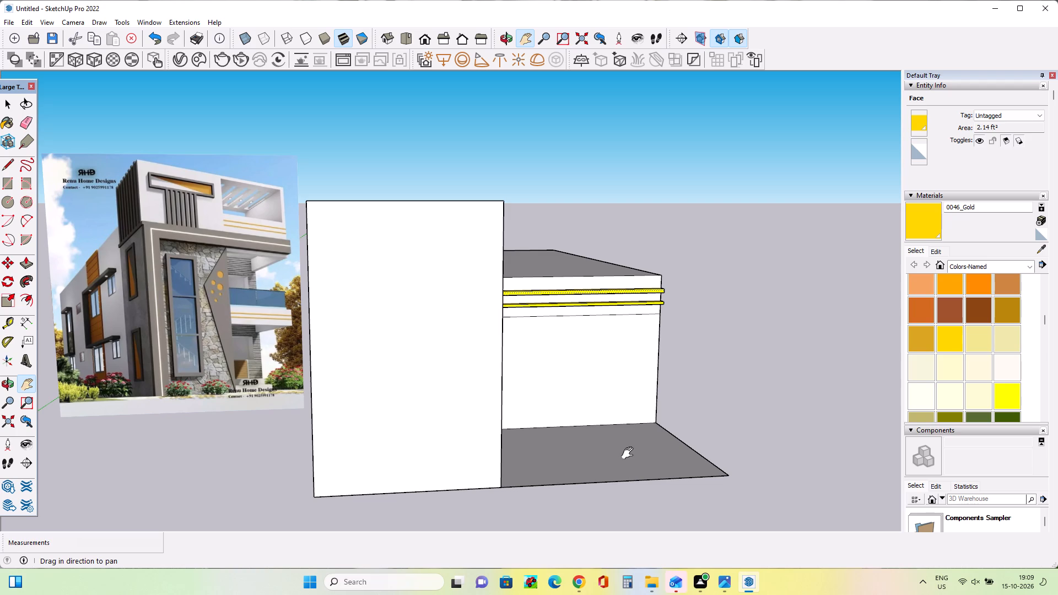
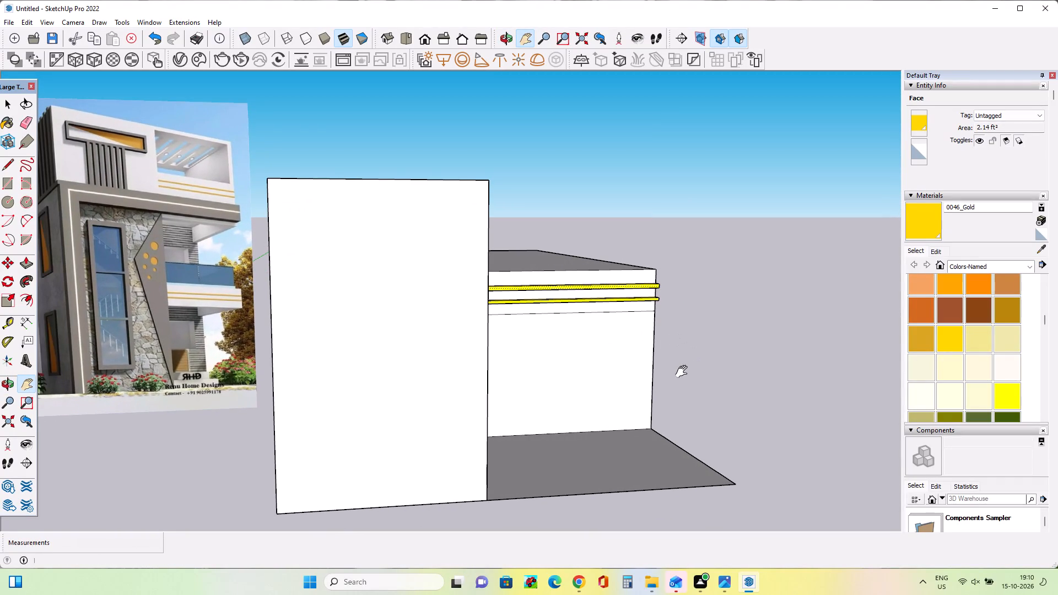
Compare the two-block massing and gold strips with the balconies in the reference picture.
middle_click_drag(587, 391, 586, 385)
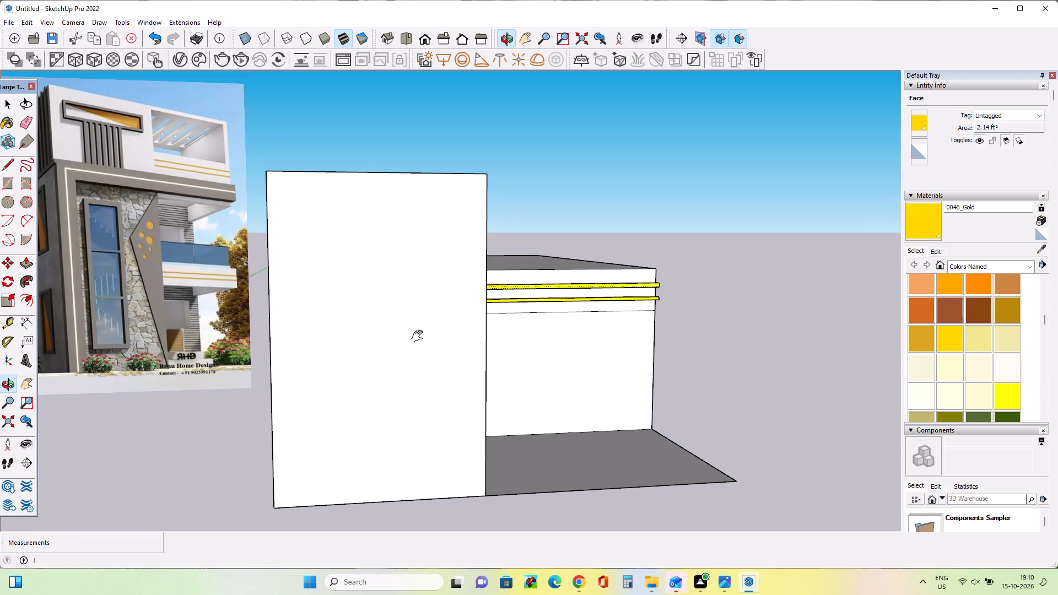
scroll(532, 353, "down", 2)
middle_click_drag(657, 404, 607, 406)
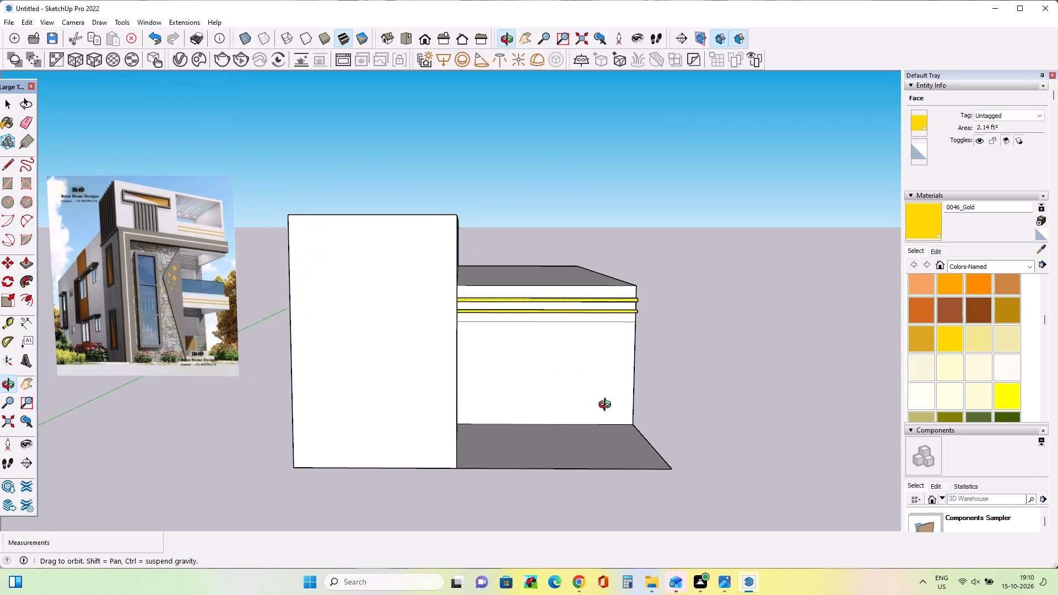
middle_click_drag(607, 406, 608, 406)
scroll(231, 392, "up", 3)
middle_click_drag(314, 407, 316, 414)
middle_click_drag(314, 414, 314, 406)
scroll(373, 407, "down", 3)
middle_click_drag(554, 414, 493, 429)
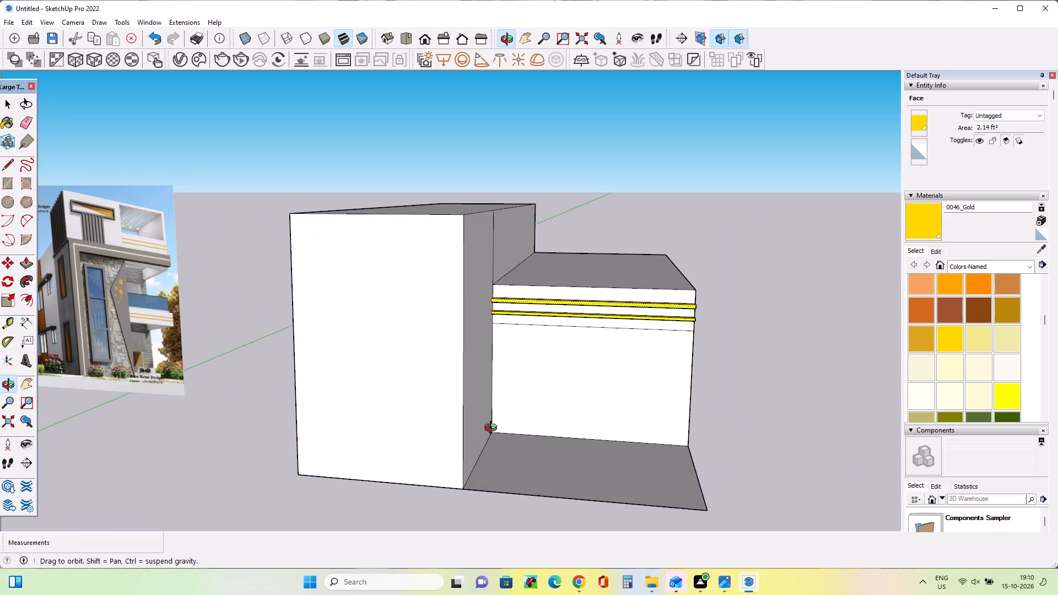
middle_click_drag(493, 429, 489, 431)
scroll(161, 340, "up", 5)
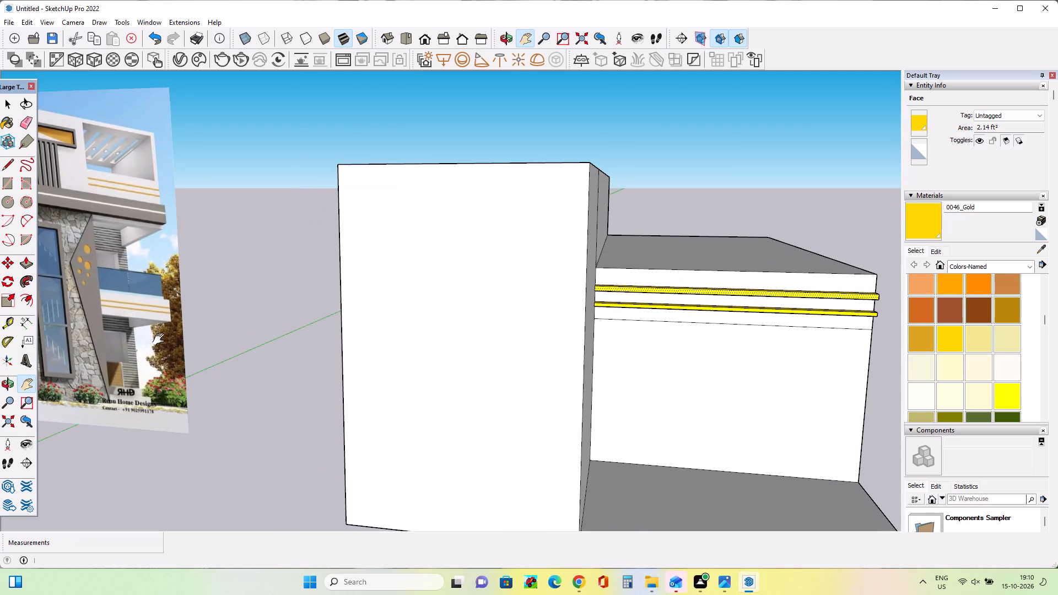
middle_click_drag(161, 339, 165, 348)
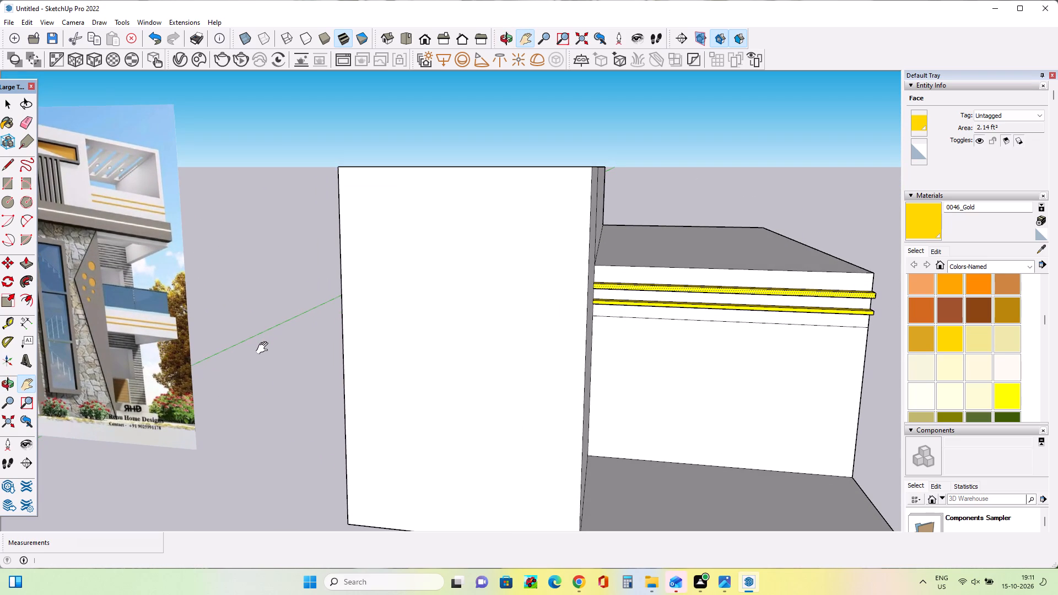
scroll(161, 282, "up", 10)
scroll(144, 351, "down", 1)
scroll(144, 351, "up", 4)
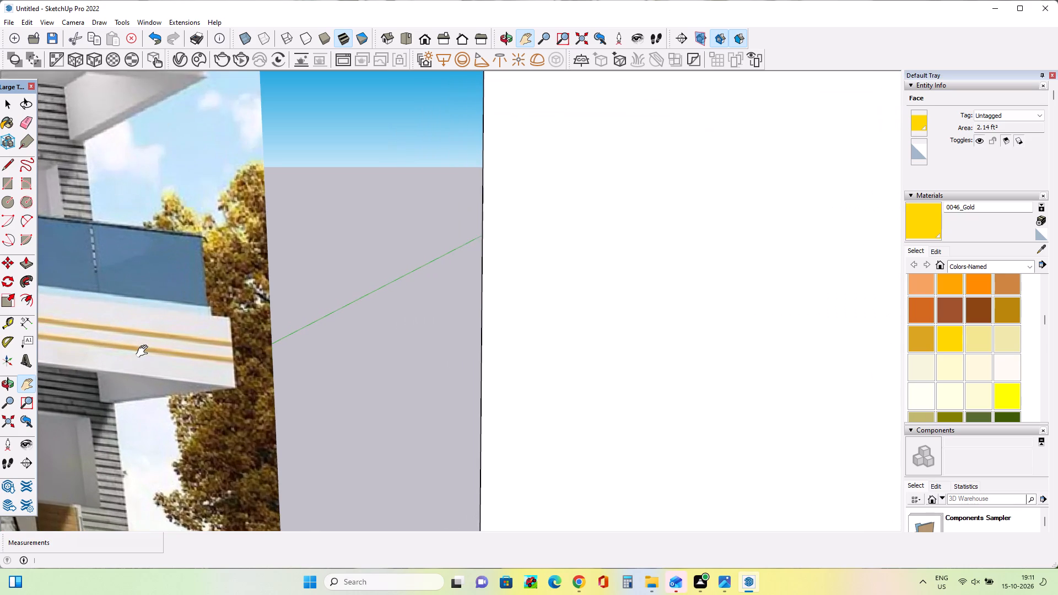
scroll(144, 351, "down", 20)
scroll(144, 351, "down", 2)
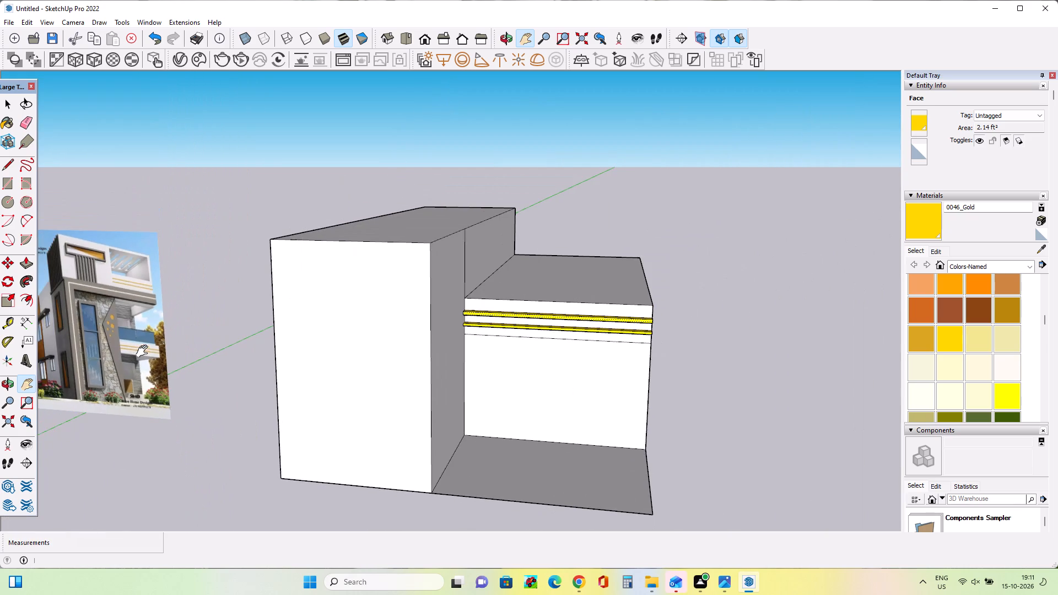
middle_click_drag(404, 392, 392, 387)
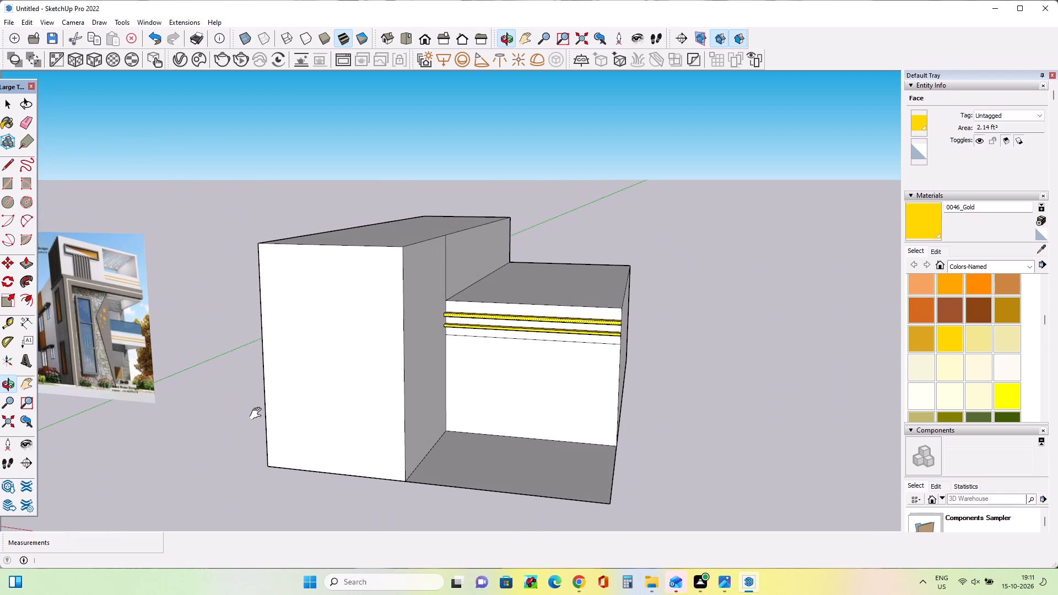
scroll(141, 350, "up", 7)
middle_click_drag(139, 377, 135, 345)
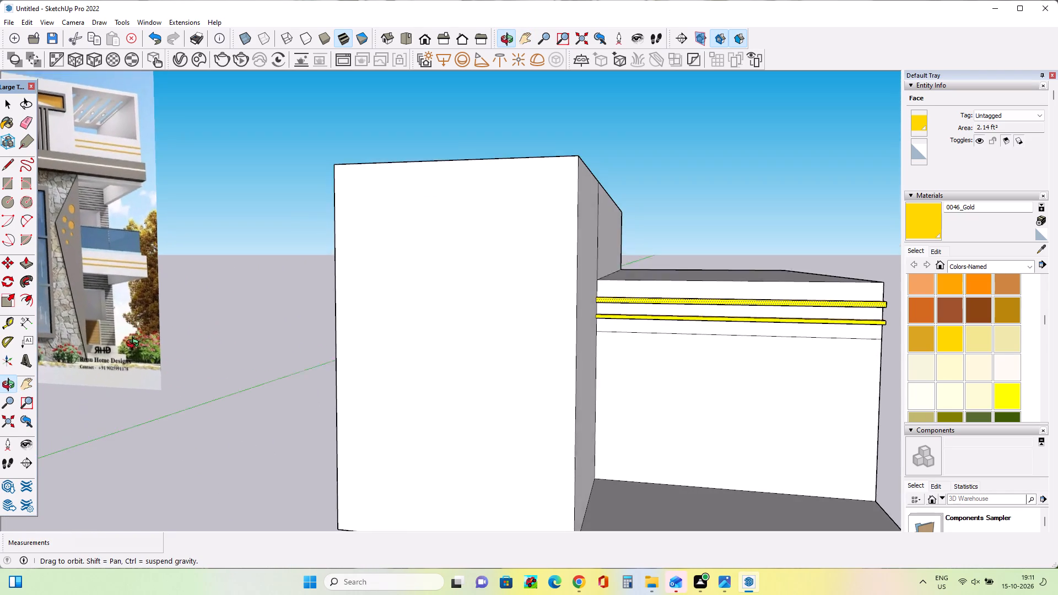
middle_click_drag(135, 345, 142, 356)
scroll(107, 311, "up", 3)
middle_click_drag(107, 311, 112, 318)
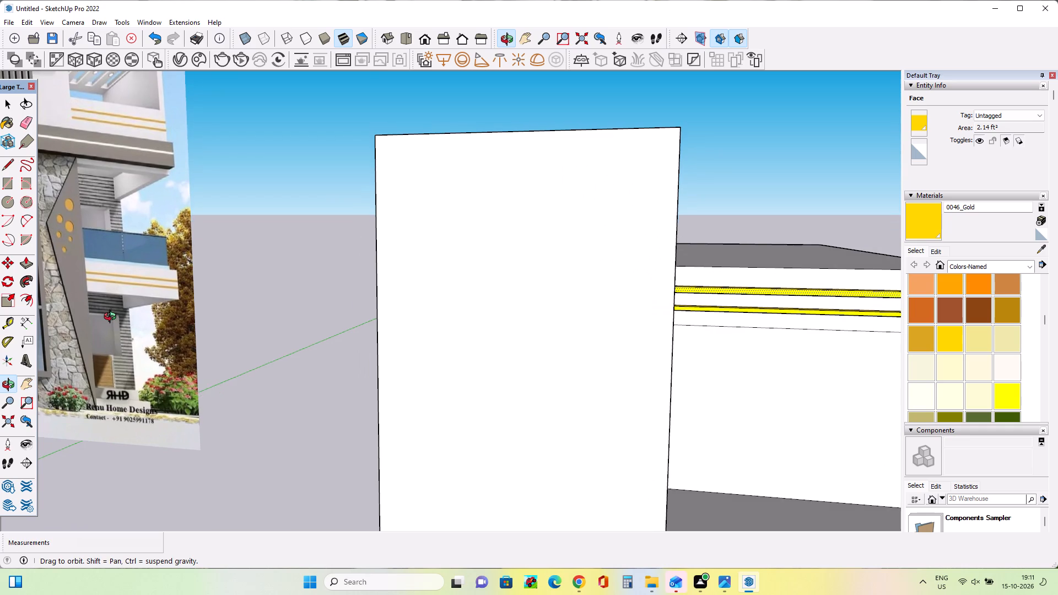
middle_click_drag(112, 318, 109, 316)
scroll(109, 316, "up", 1)
scroll(109, 316, "down", 2)
middle_click_drag(123, 269, 155, 212)
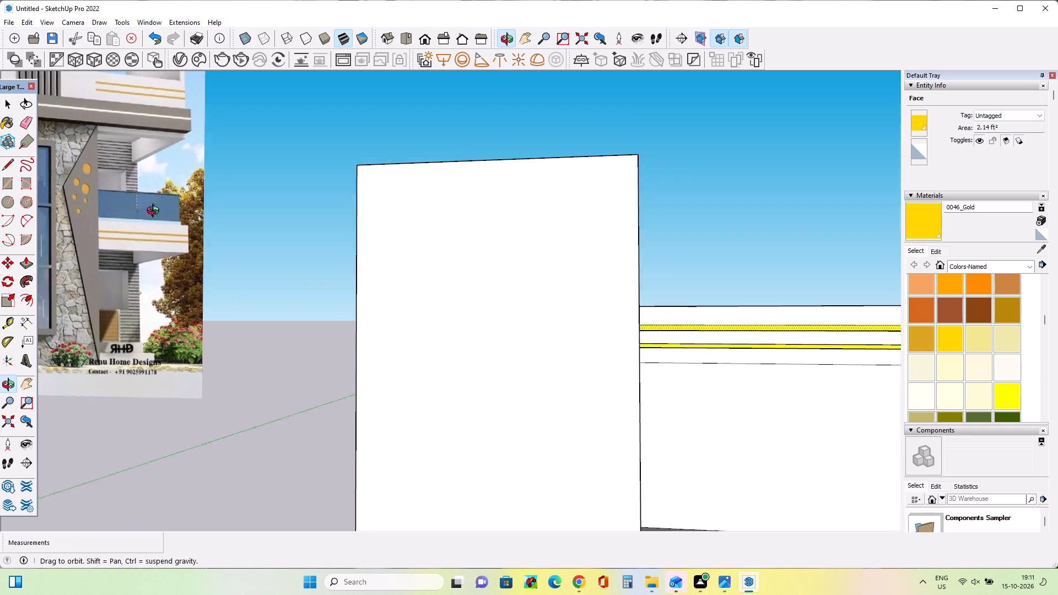
middle_click_drag(155, 212, 158, 208)
middle_click_drag(134, 243, 120, 302)
scroll(113, 305, "down", 6)
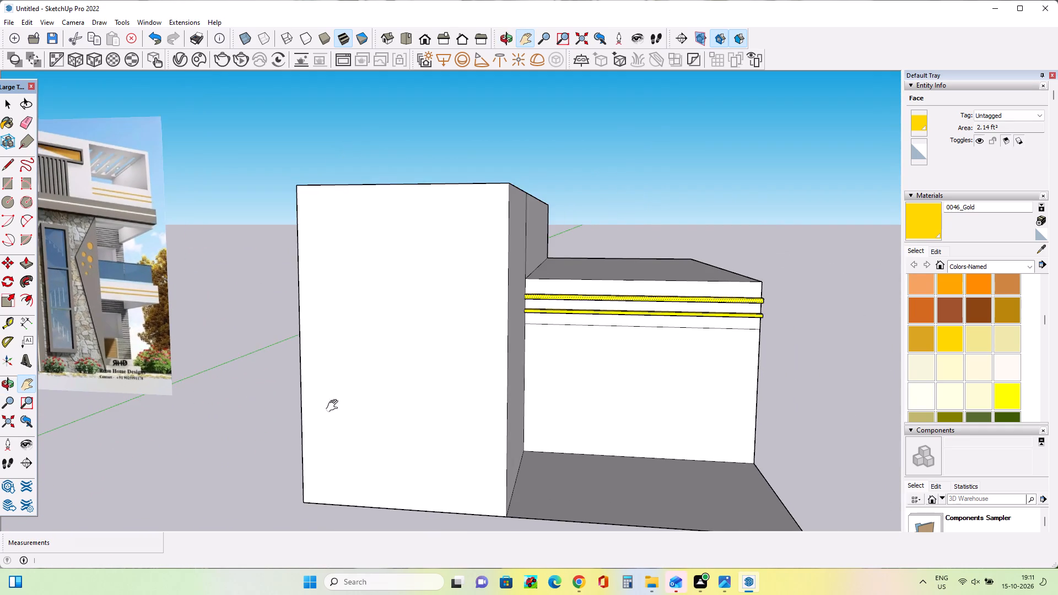
Examine the lower block's front wall and projecting gold strips from oblique viewpoints.
middle_click_drag(489, 454, 447, 475)
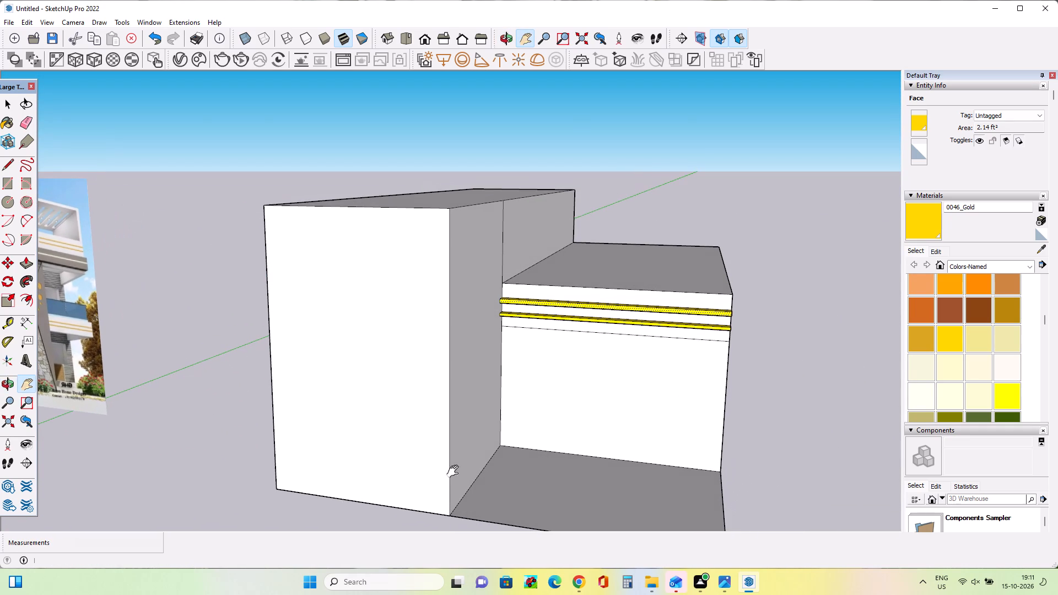
middle_click_drag(855, 465, 724, 464)
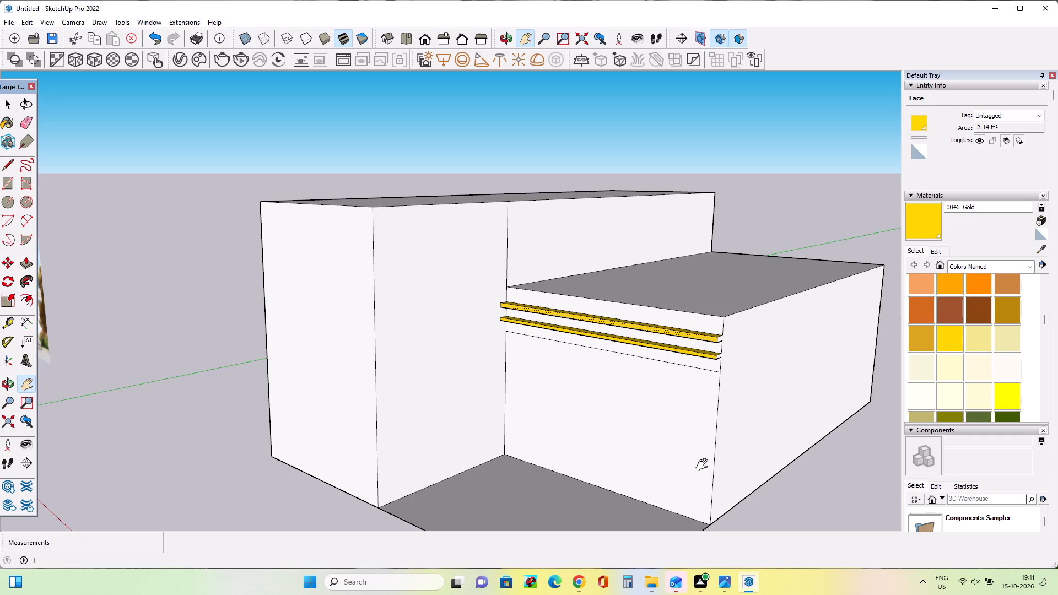
scroll(622, 451, "down", 1)
middle_click_drag(623, 451, 662, 445)
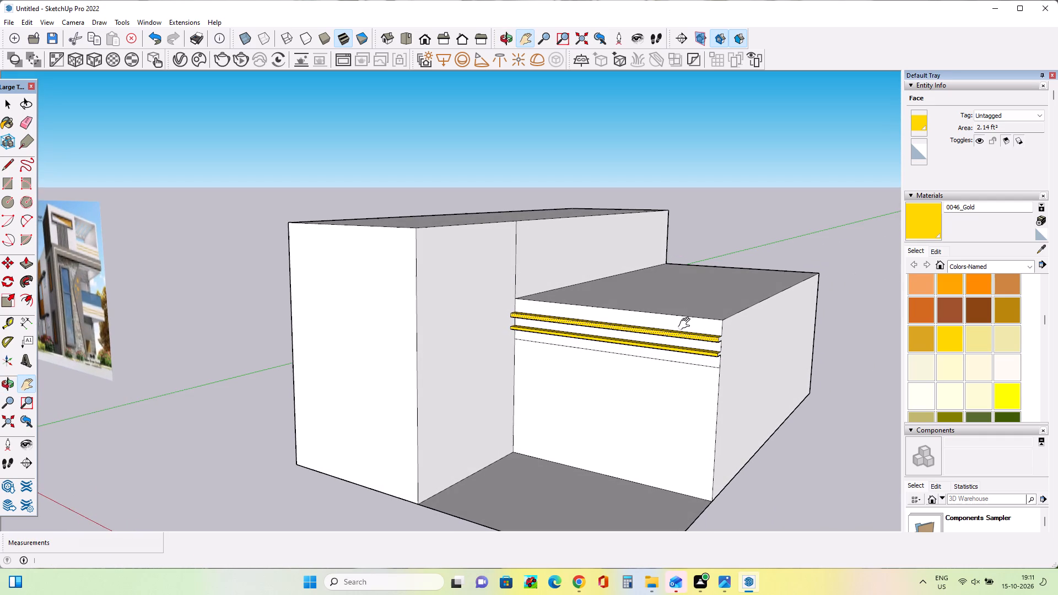
scroll(684, 299, "up", 3)
middle_click_drag(695, 311, 690, 322)
middle_click_drag(615, 429, 641, 420)
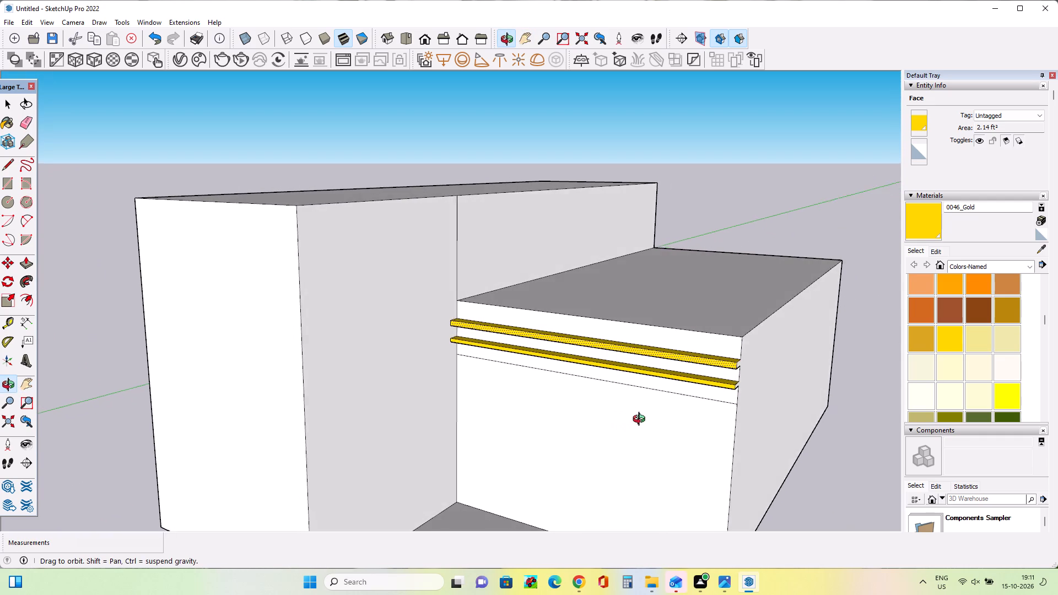
middle_click_drag(641, 420, 643, 419)
middle_click_drag(625, 345, 631, 370)
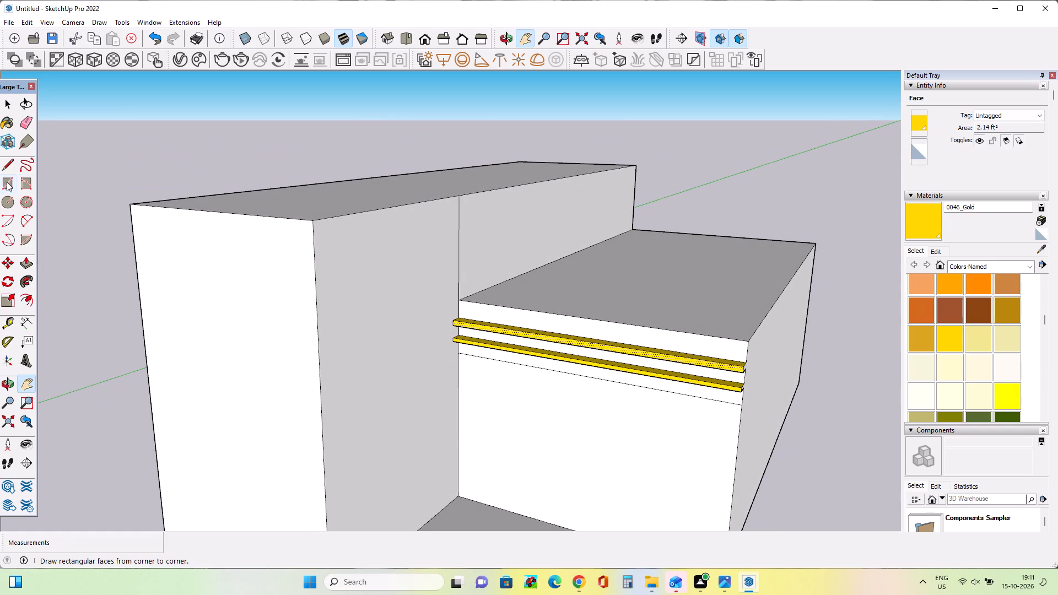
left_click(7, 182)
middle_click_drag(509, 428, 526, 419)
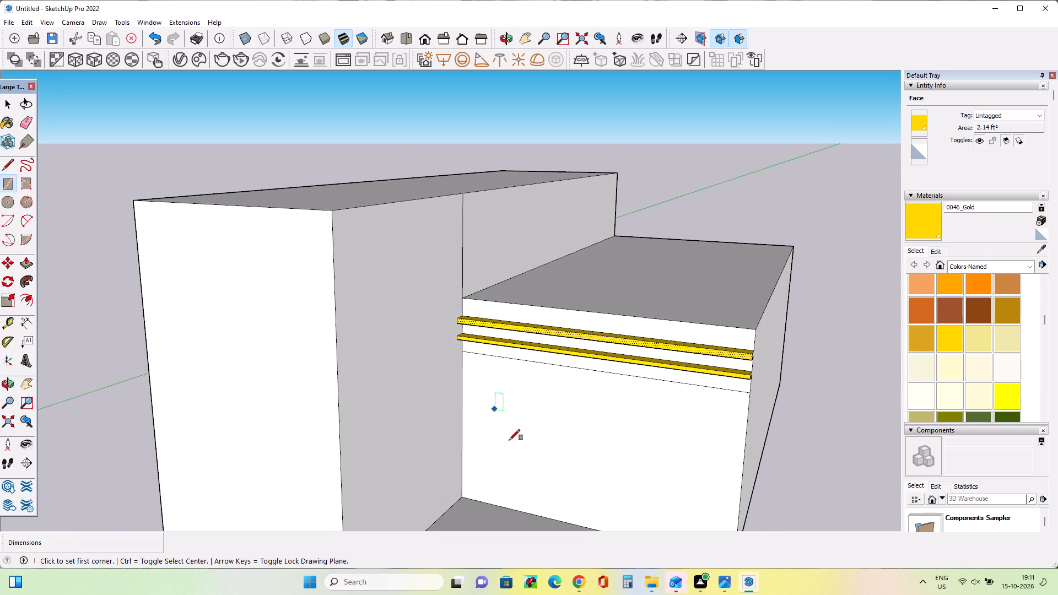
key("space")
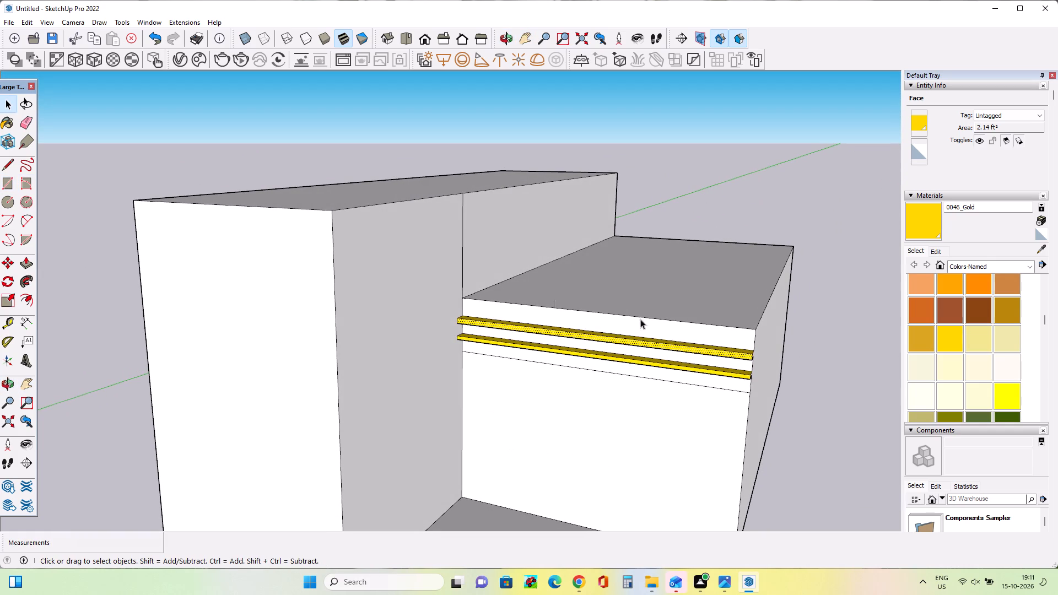
Push the lower block's front wall below the gold-striped band inward about 2' 6 3/8" with Push/Pull.
scroll(403, 358, "down", 2)
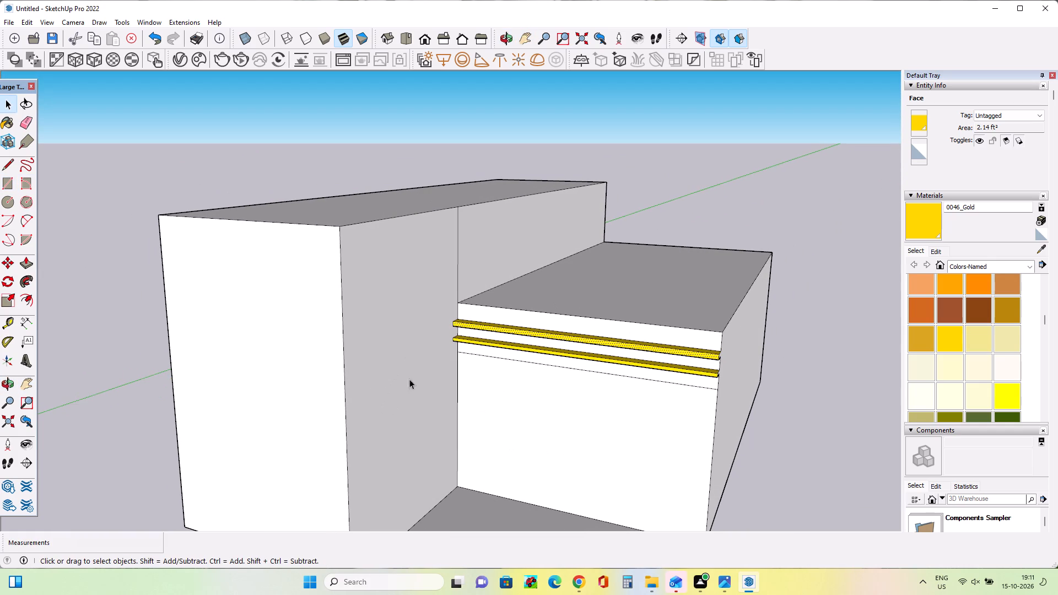
middle_click_drag(409, 379, 423, 359)
middle_click_drag(491, 369, 499, 369)
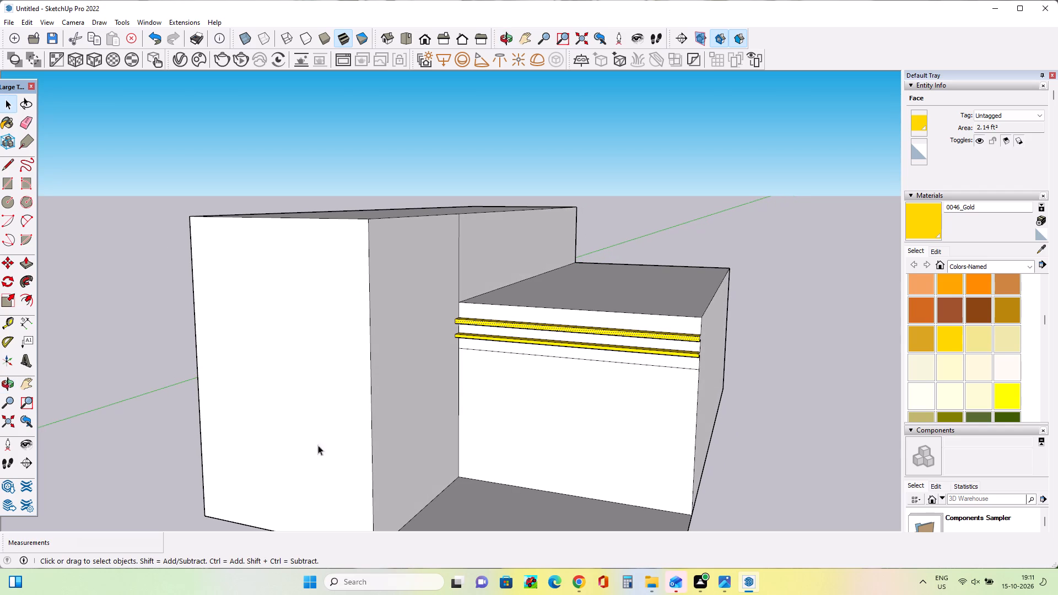
middle_click_drag(298, 406, 327, 408)
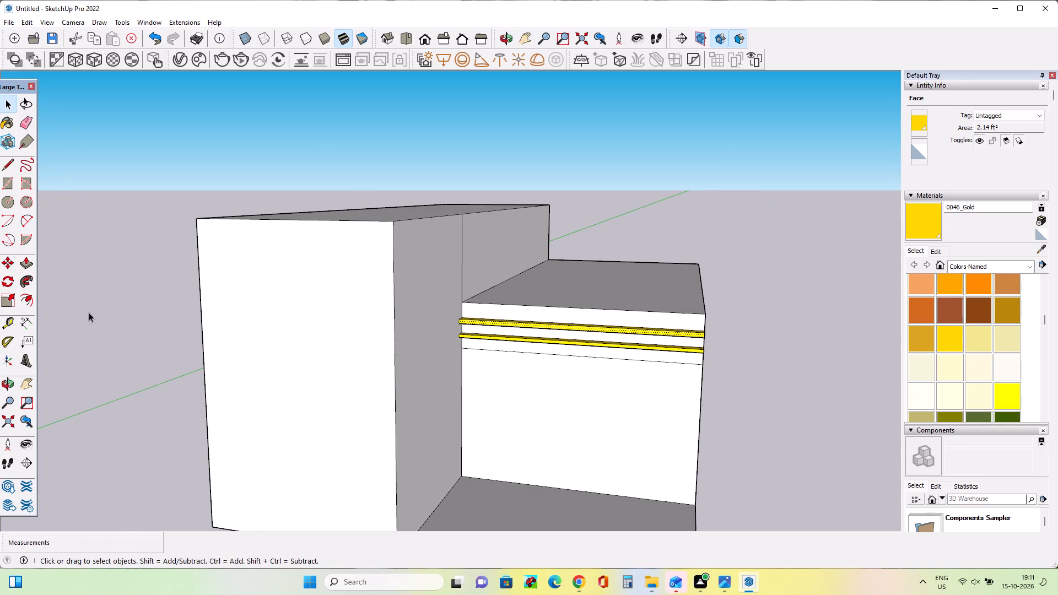
left_click(23, 266)
left_click(596, 448)
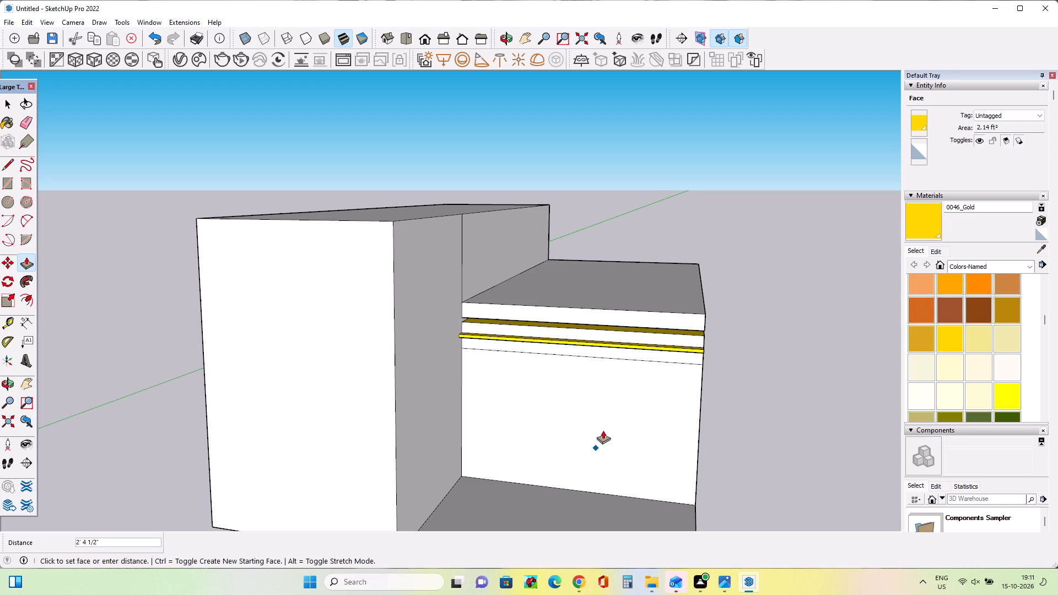
key("Escape")
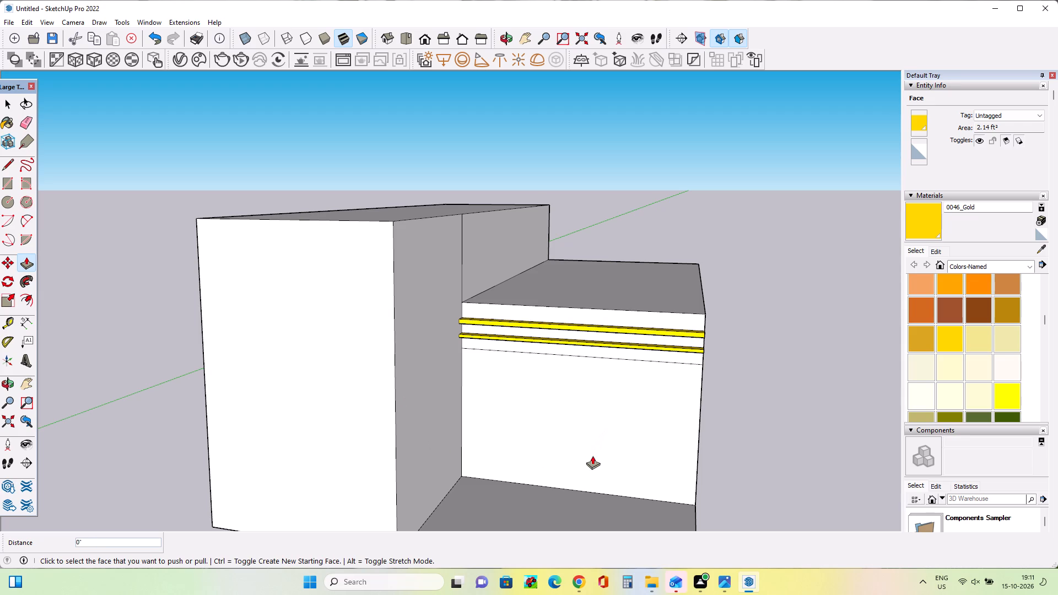
left_click(599, 457)
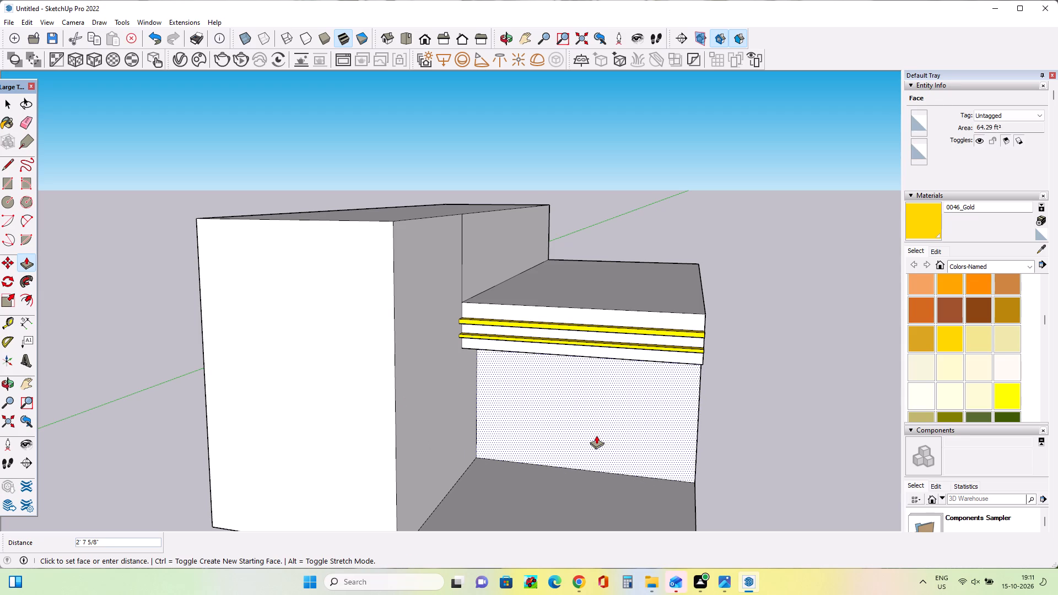
left_click(596, 435)
Compare the recessed lower wall and overhanging balcony band with the reference picture from several viewpoints.
middle_click_drag(602, 452, 690, 392)
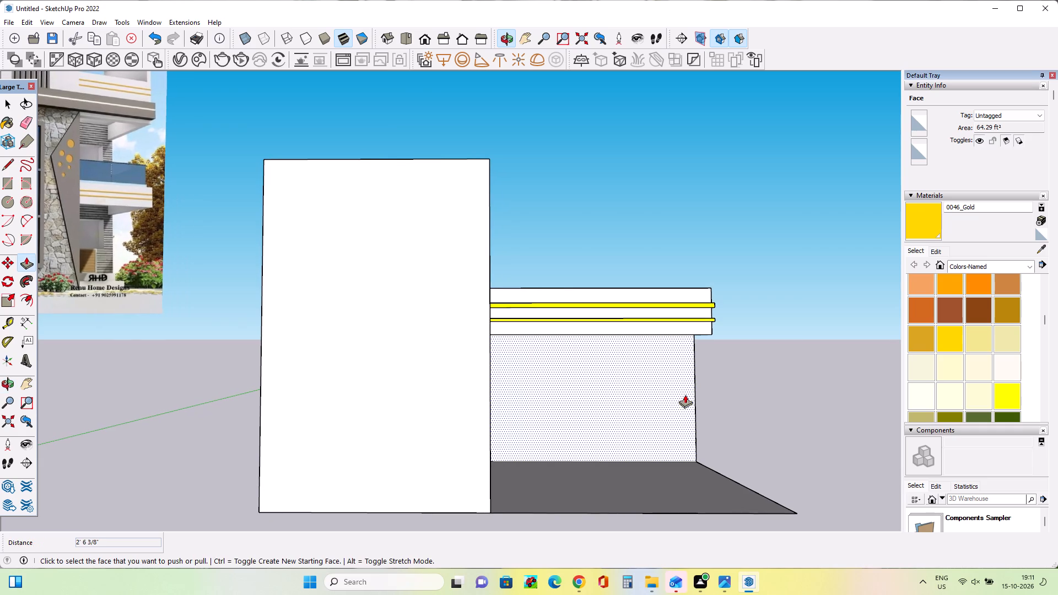
middle_click(595, 421)
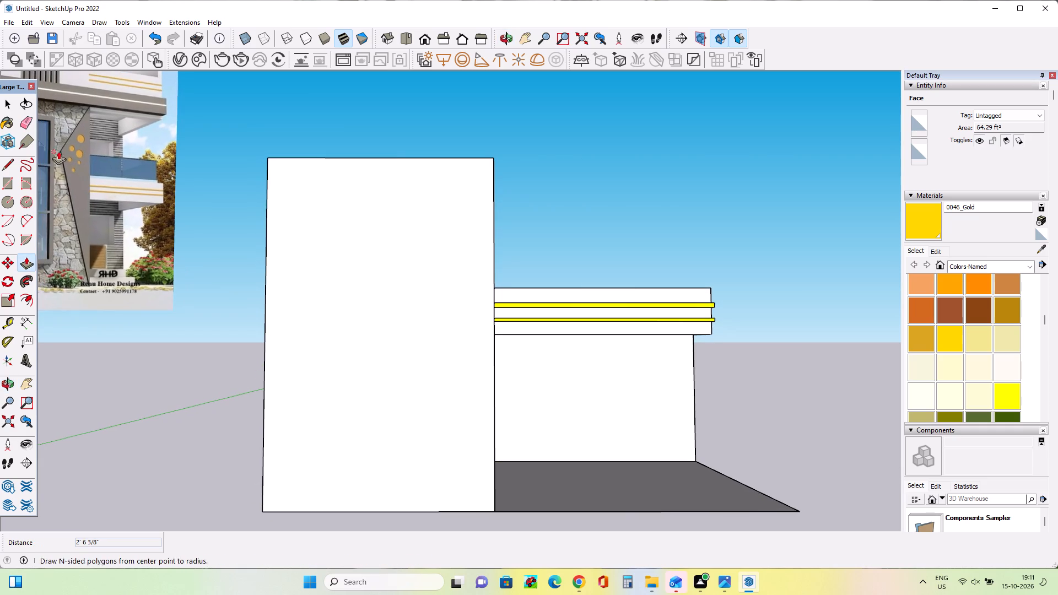
scroll(109, 107, "up", 4)
scroll(135, 196, "up", 3)
middle_click_drag(142, 331, 157, 297)
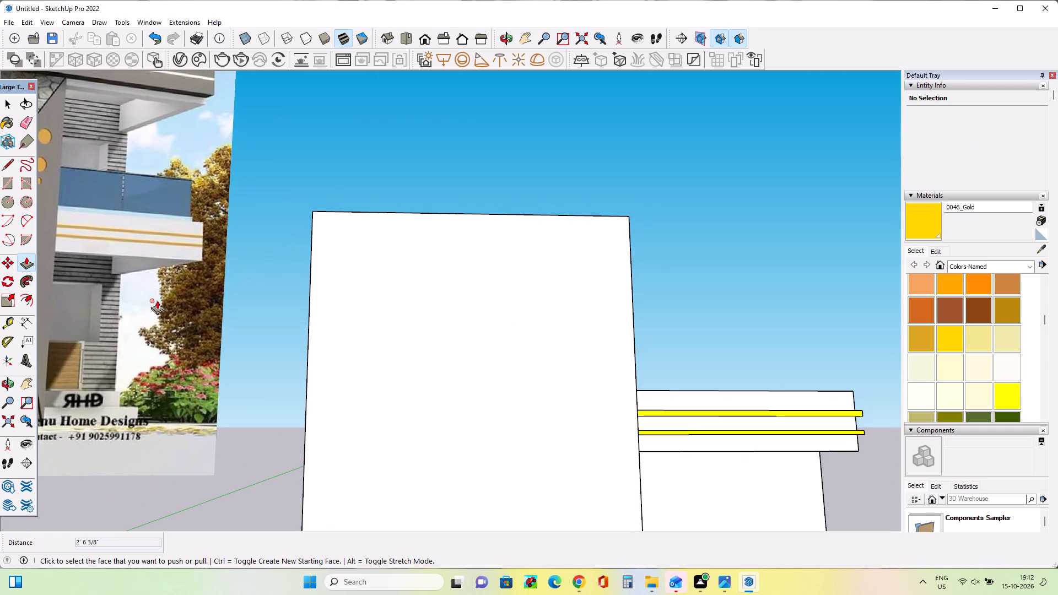
middle_click_drag(148, 314, 152, 299)
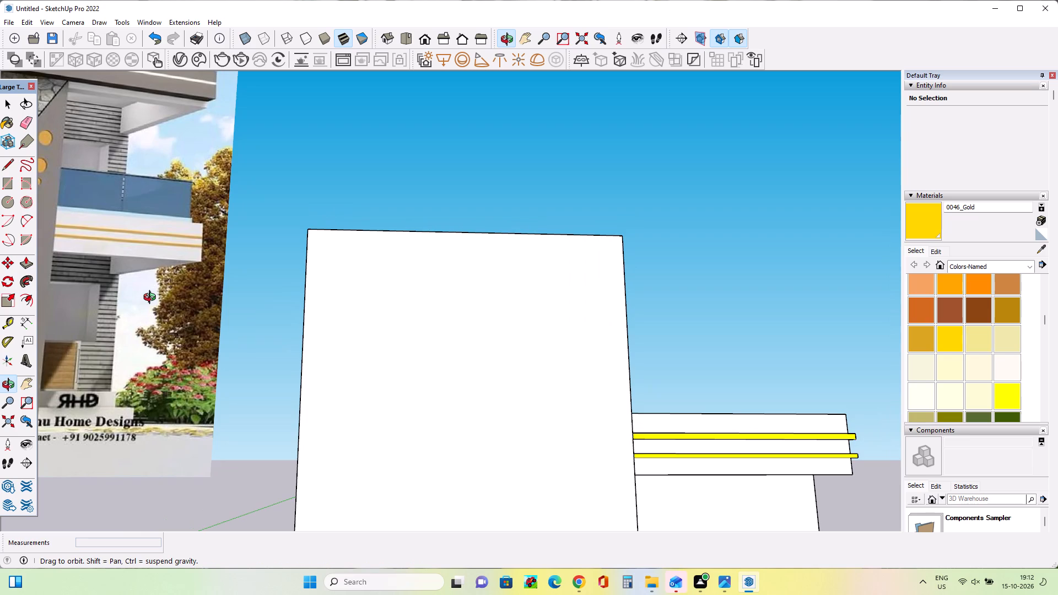
middle_click_drag(152, 299, 147, 319)
scroll(108, 333, "down", 7)
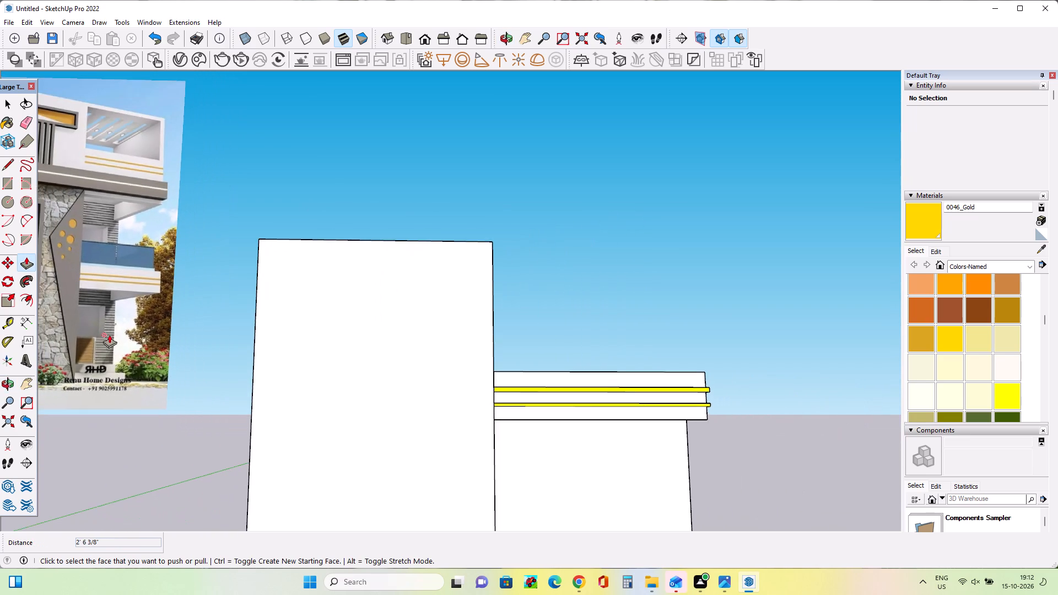
scroll(109, 334, "down", 2)
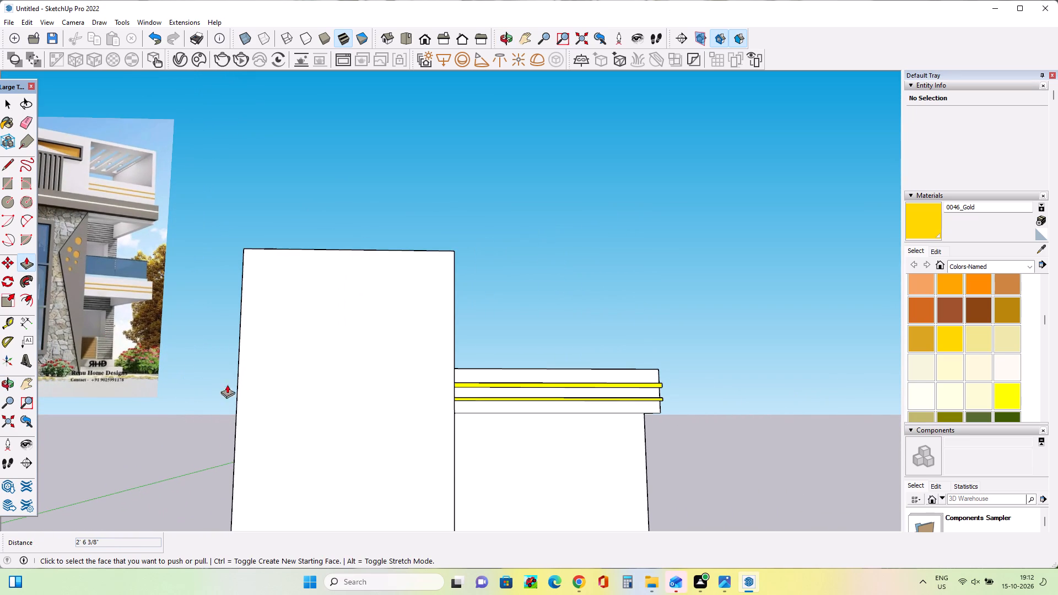
middle_click_drag(335, 419, 294, 453)
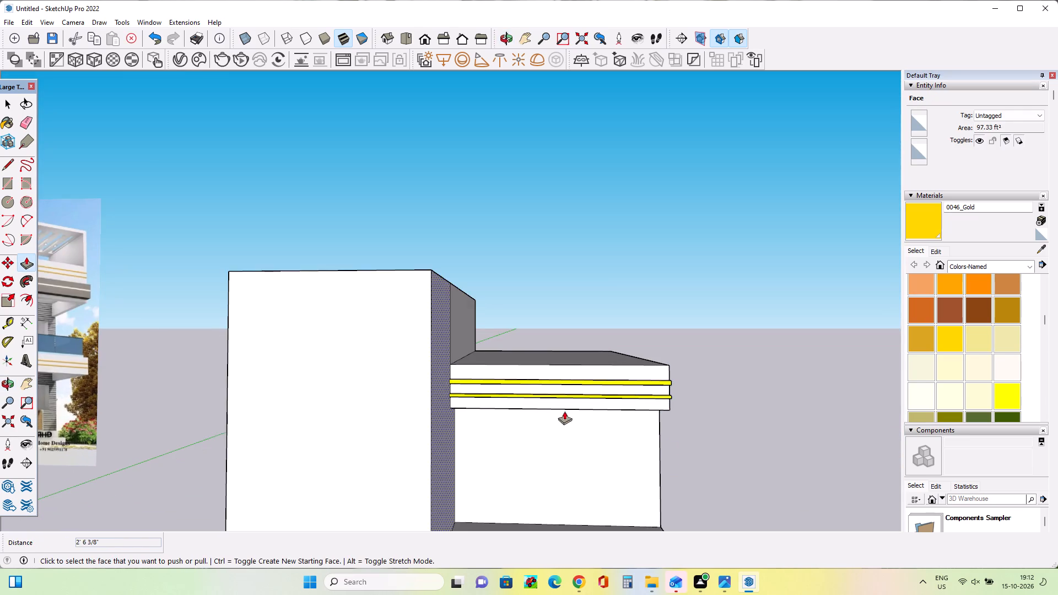
middle_click_drag(564, 411, 412, 407)
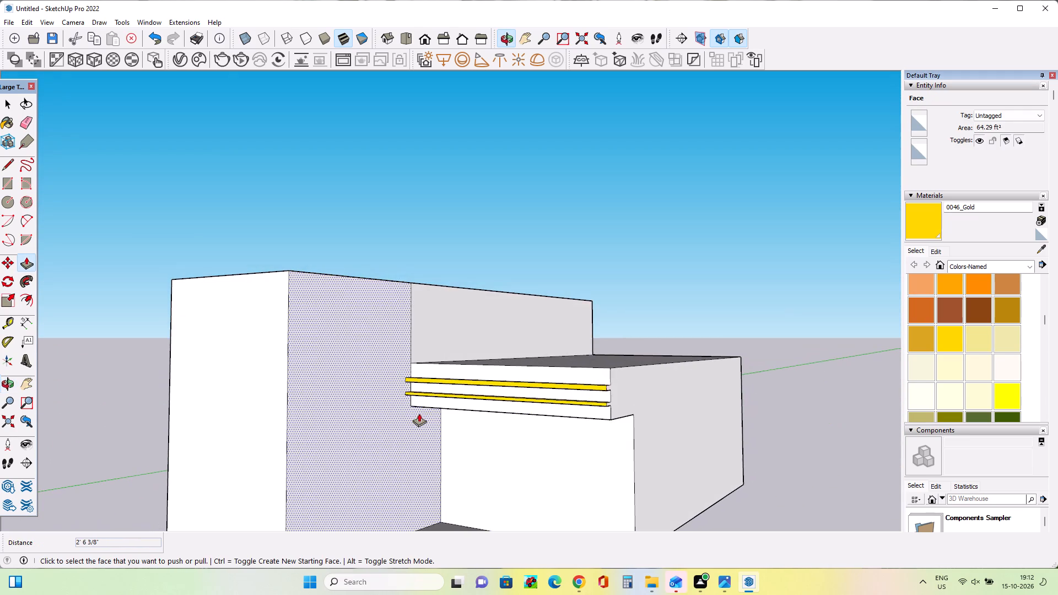
scroll(419, 413, "down", 2)
middle_click_drag(419, 414, 460, 378)
scroll(489, 414, "down", 1)
Push the taller block's front face back about 7' 7 7/16" toward the lower block's balcony band.
left_click(330, 447)
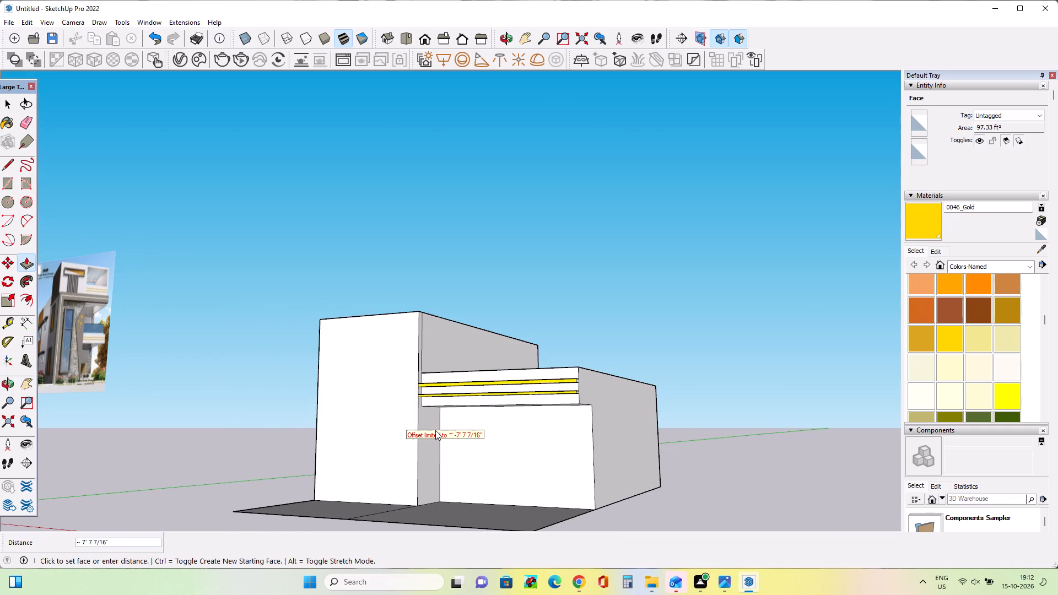
left_click(435, 432)
left_click(439, 441)
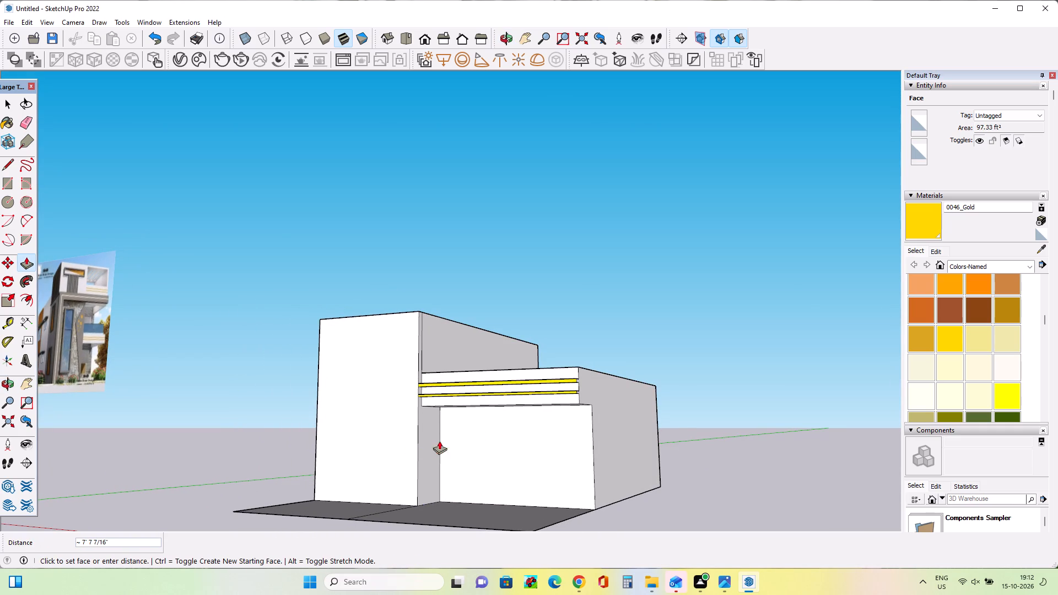
Close the open underside of the two blocks with a corner-to-corner rectangle of about 29' 9" by 18' 4 5/8".
middle_click_drag(404, 475, 479, 470)
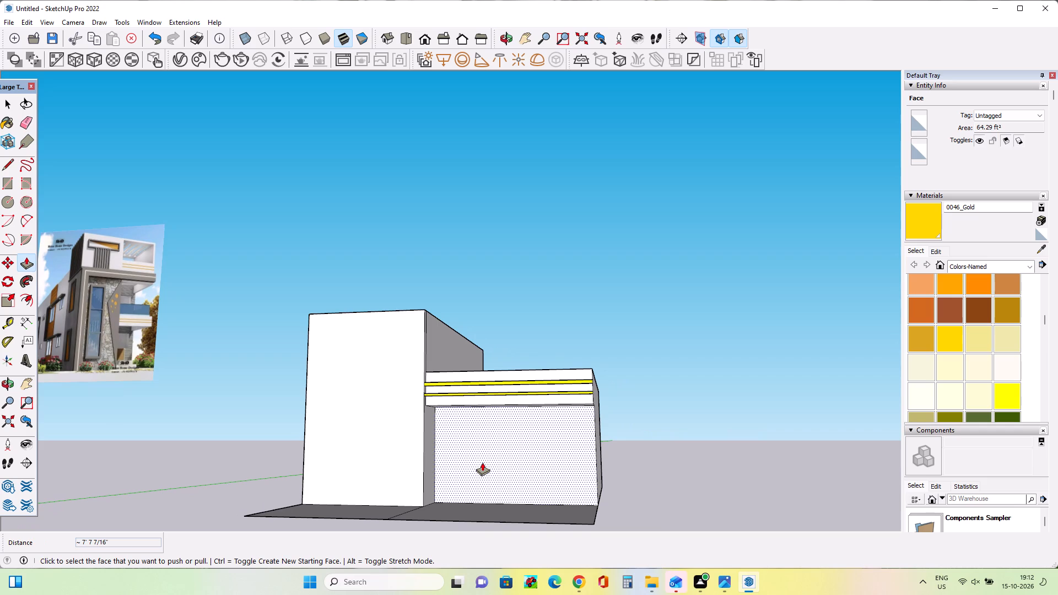
scroll(541, 428, "up", 4)
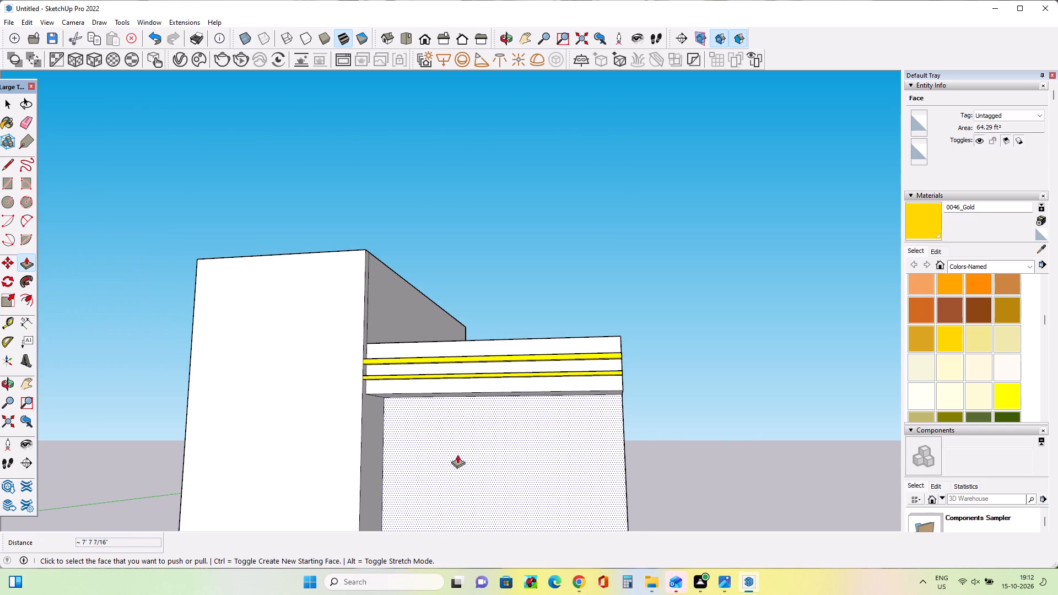
middle_click_drag(457, 454, 512, 371)
scroll(512, 371, "down", 4)
middle_click_drag(506, 435, 509, 424)
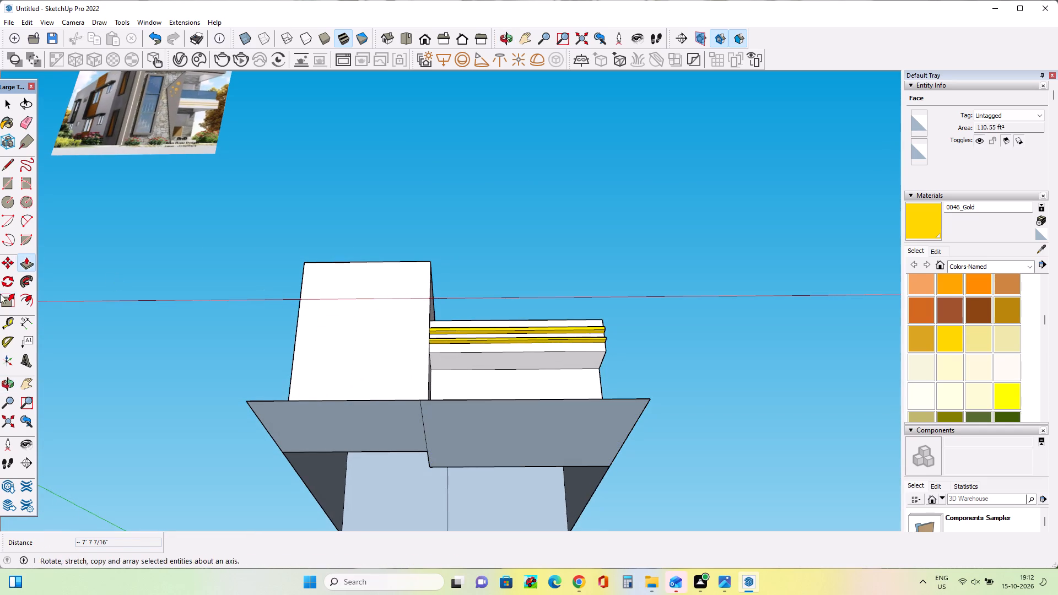
left_click(0, 186)
scroll(244, 372, "down", 3)
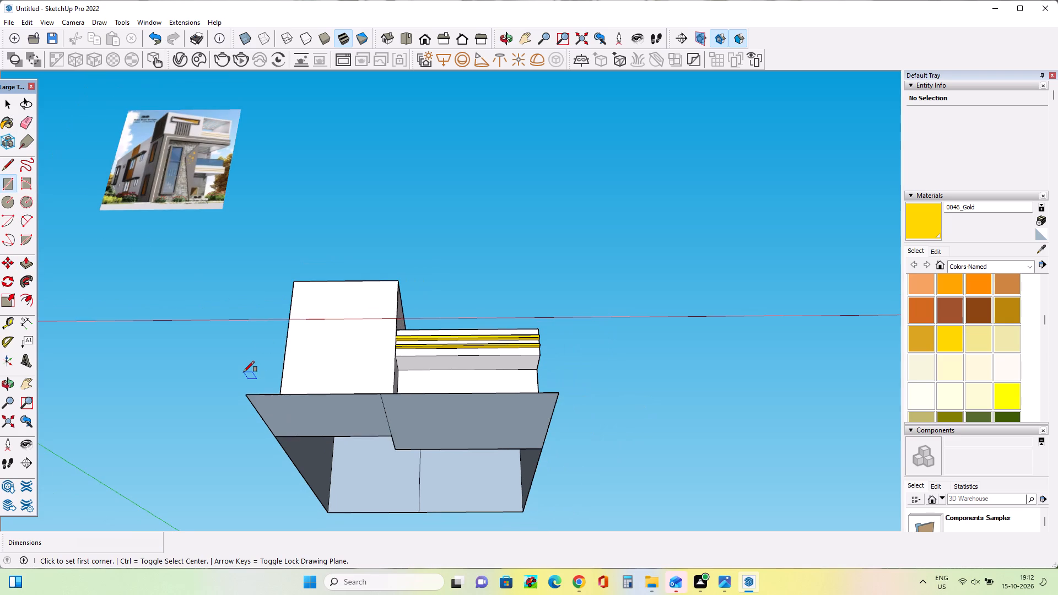
left_click(327, 515)
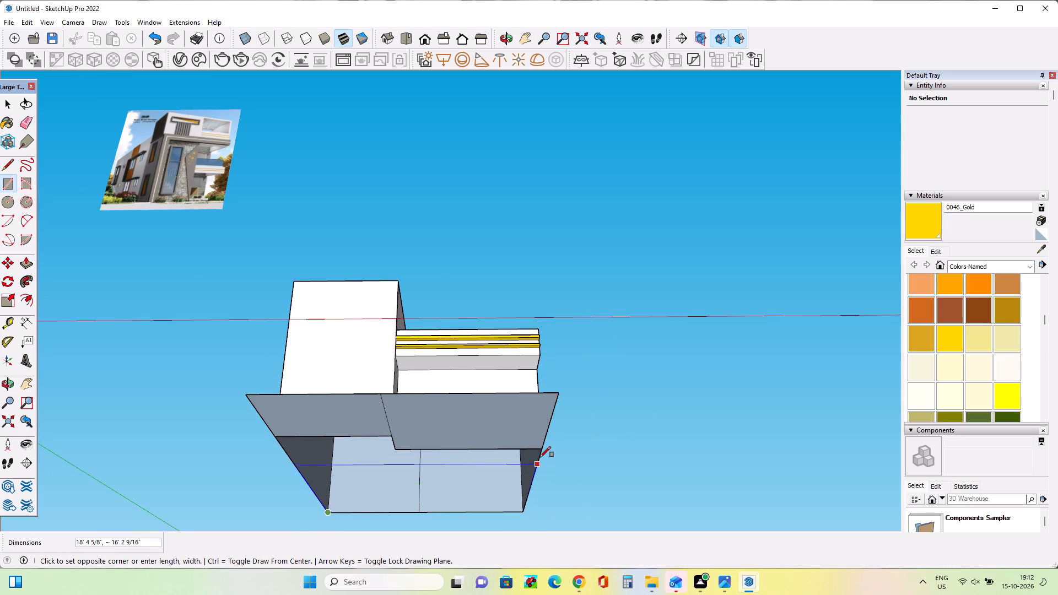
left_click(555, 393)
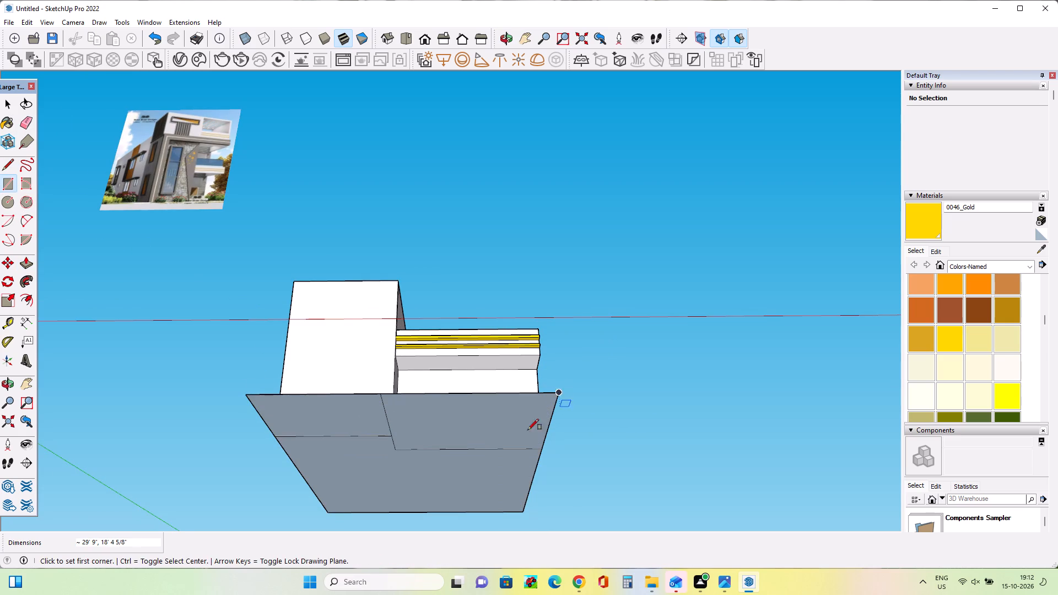
Push the lower block's front wall beneath the gold-striped balcony band a further 11 1/2" inward.
middle_click_drag(375, 438, 379, 543)
middle_click_drag(433, 401, 321, 506)
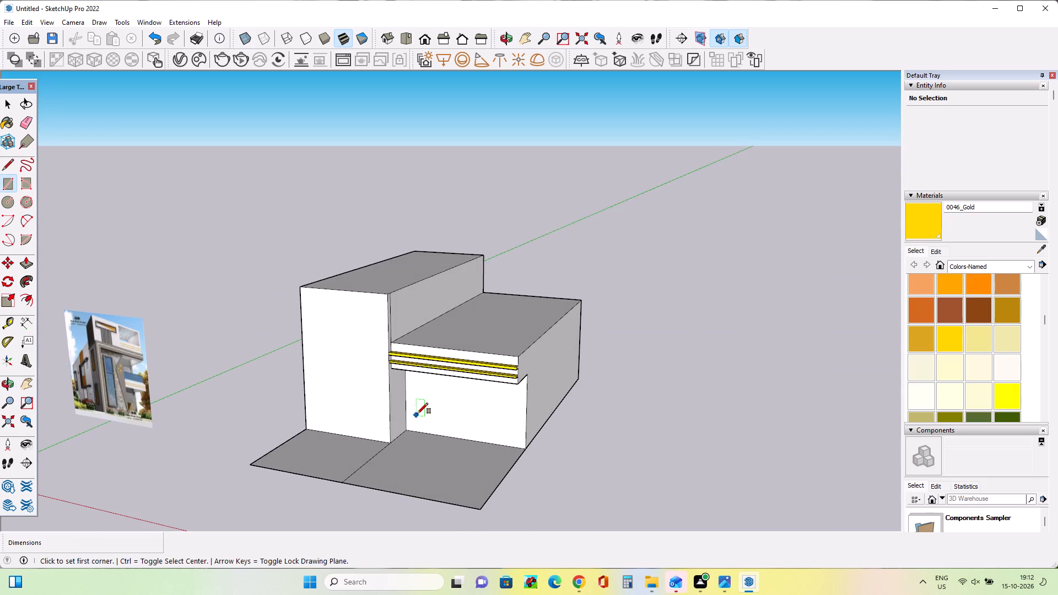
scroll(417, 414, "up", 2)
middle_click_drag(365, 415, 328, 440)
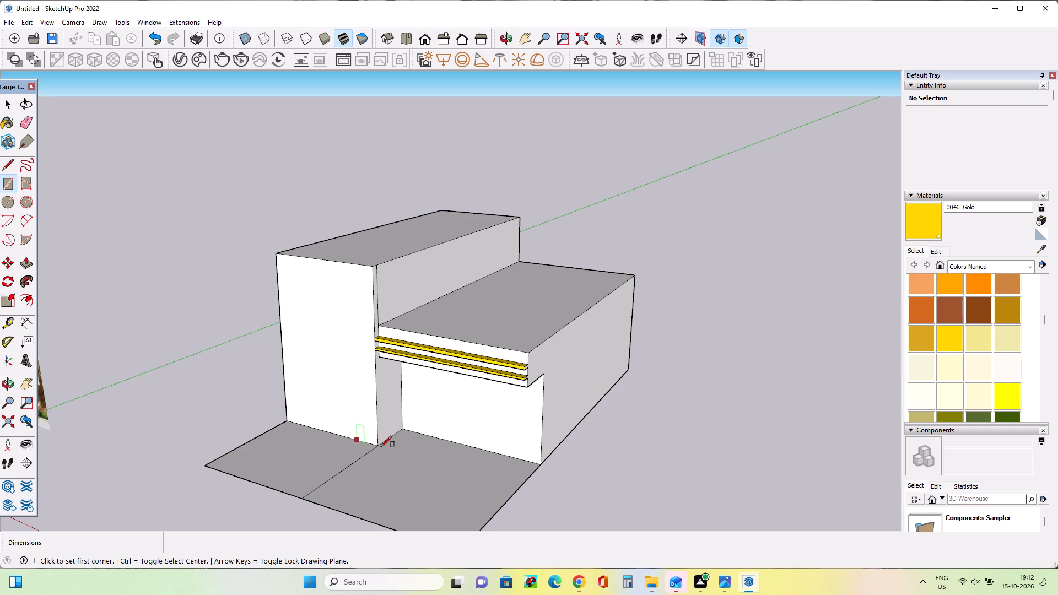
middle_click_drag(395, 439, 492, 385)
scroll(446, 393, "up", 3)
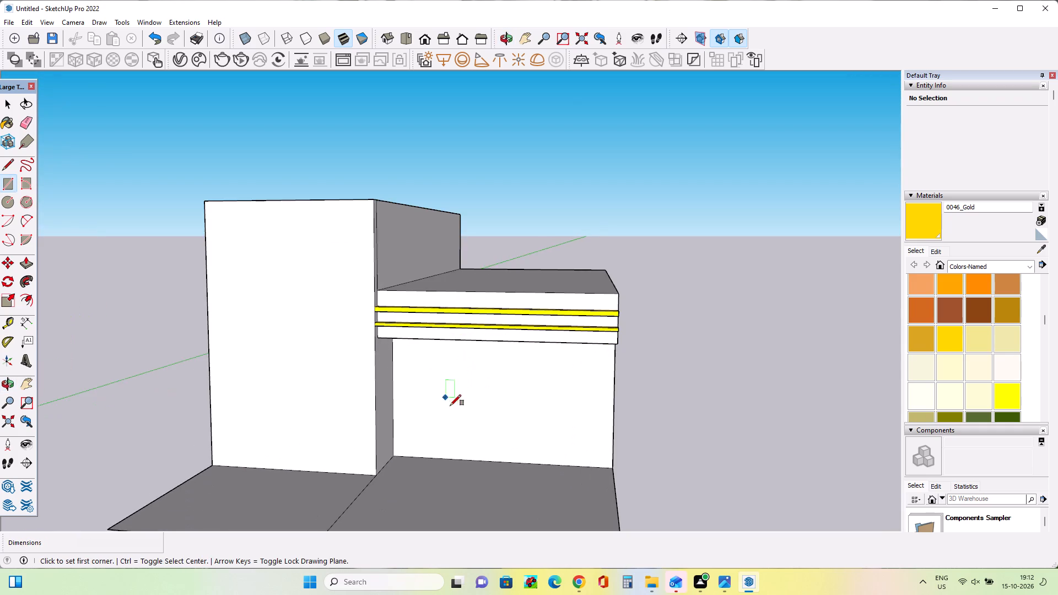
middle_click_drag(450, 407, 422, 388)
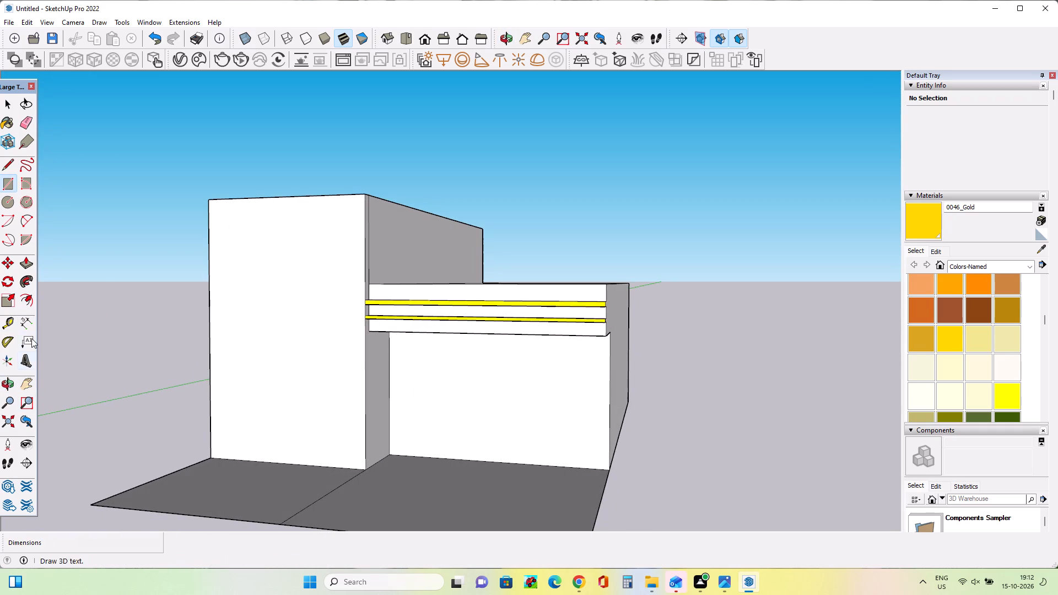
left_click(27, 268)
left_click(430, 395)
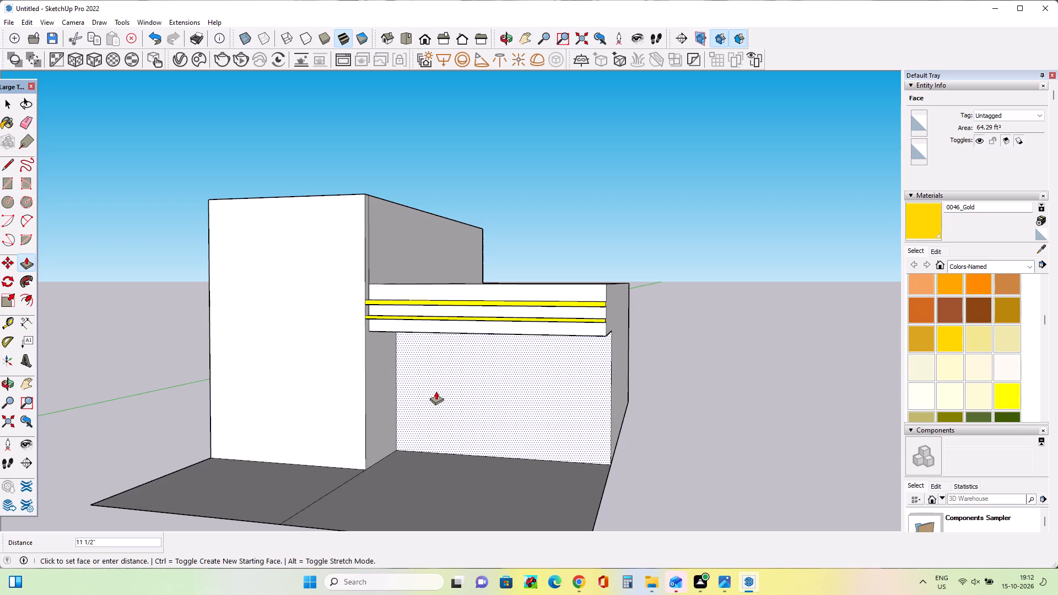
left_click(436, 391)
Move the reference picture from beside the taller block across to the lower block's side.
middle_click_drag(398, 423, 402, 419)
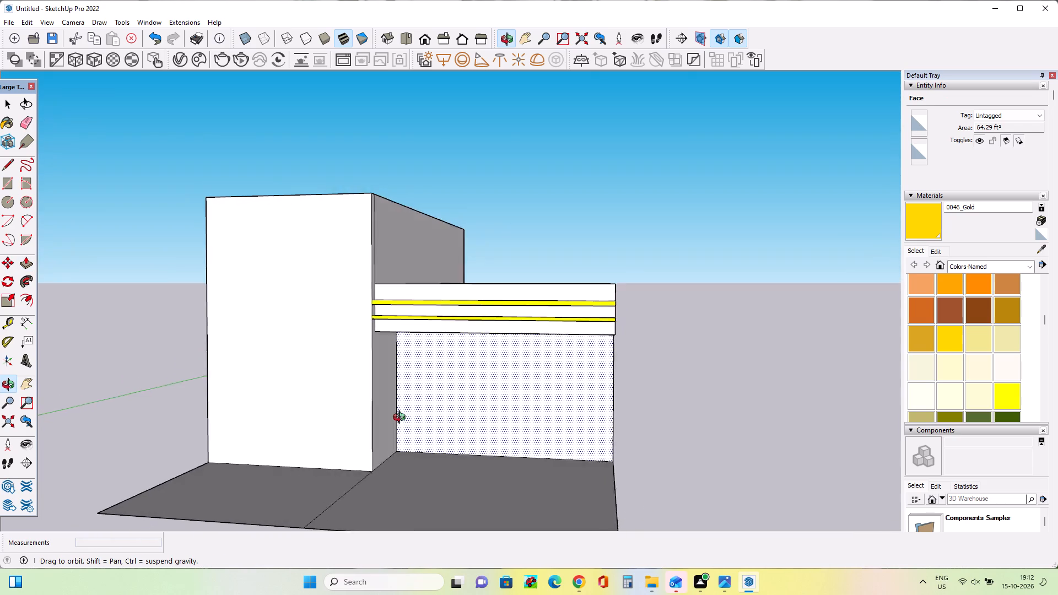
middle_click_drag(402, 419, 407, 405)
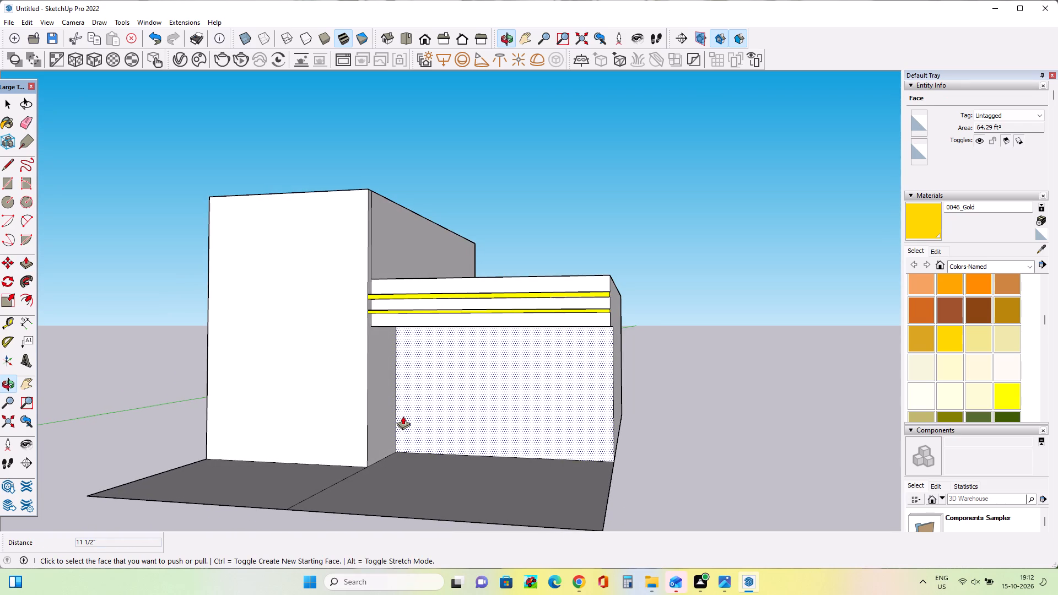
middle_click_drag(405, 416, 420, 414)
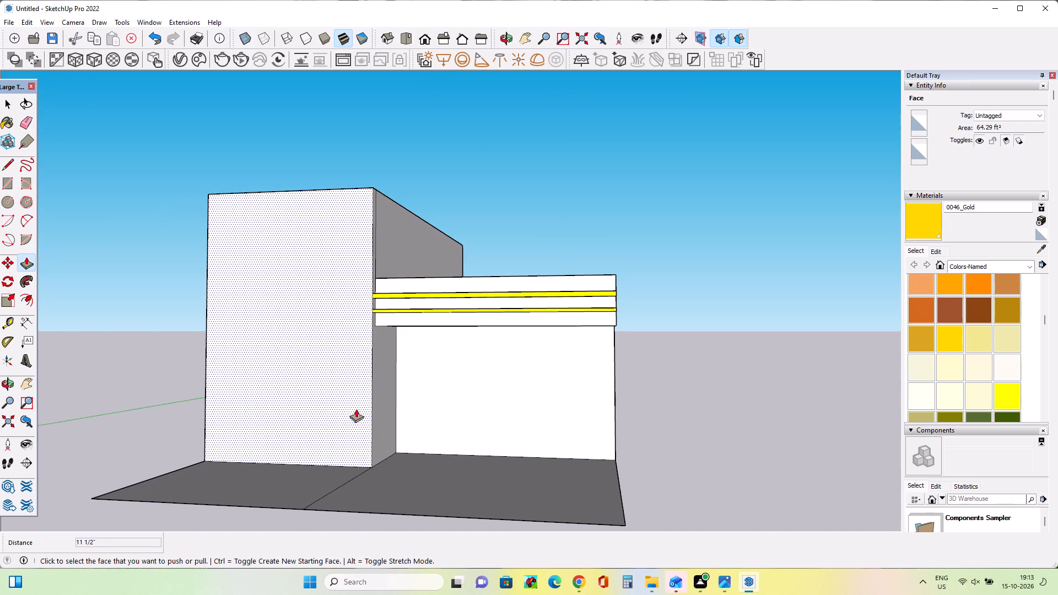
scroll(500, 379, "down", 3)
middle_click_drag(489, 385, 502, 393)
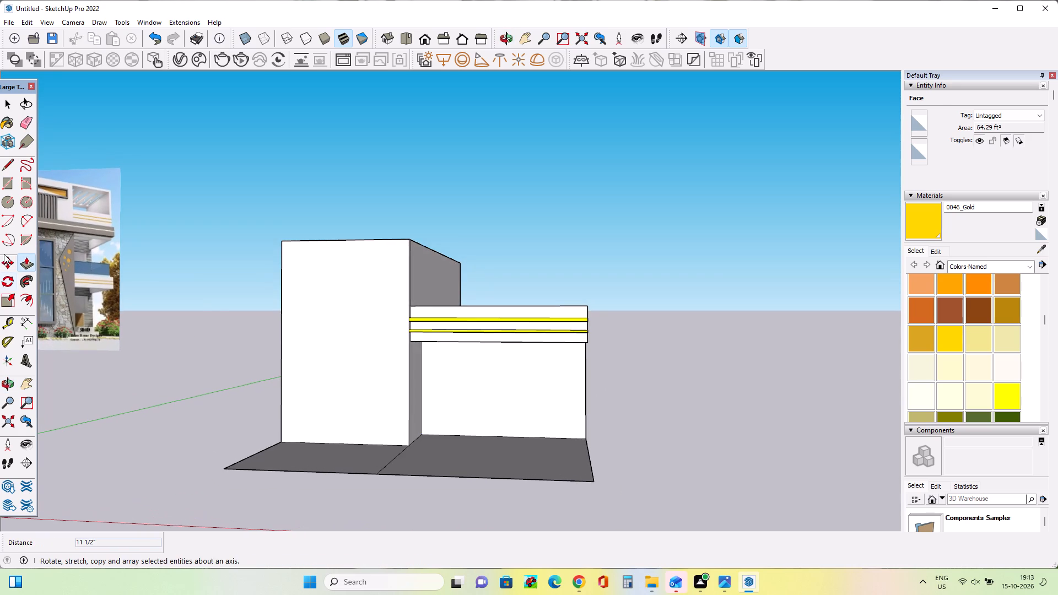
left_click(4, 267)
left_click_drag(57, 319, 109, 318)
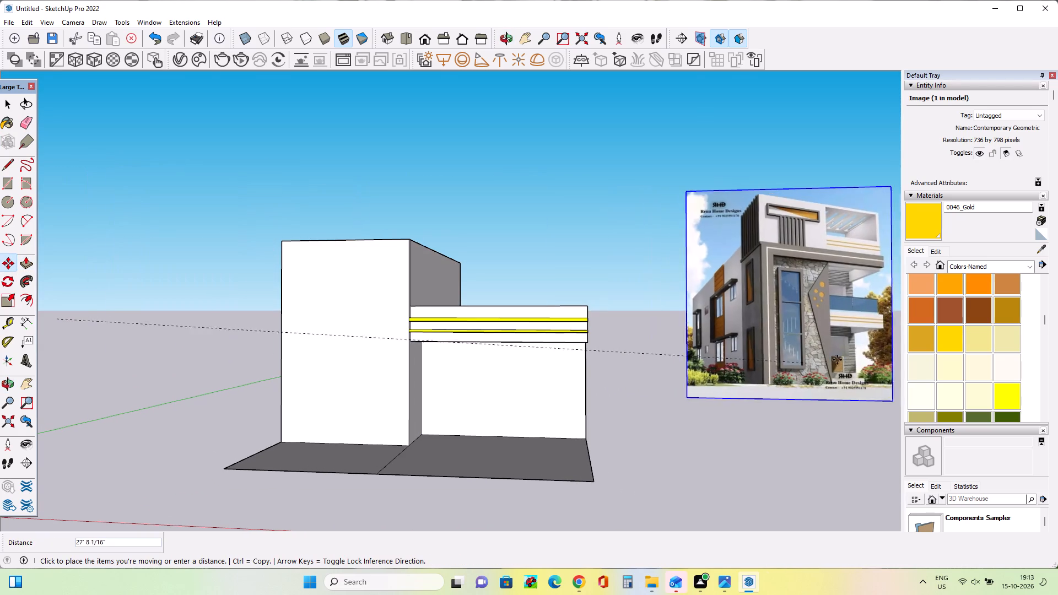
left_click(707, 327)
Move the reference picture back across to the outer side of the taller block.
middle_click_drag(425, 454, 471, 466)
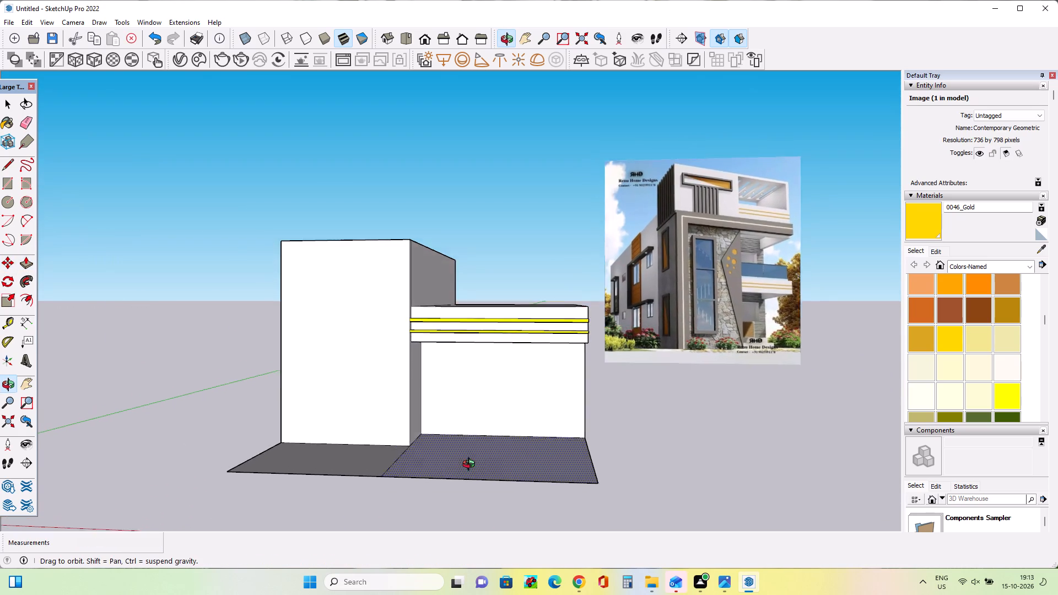
middle_click_drag(471, 466, 546, 448)
left_click(775, 342)
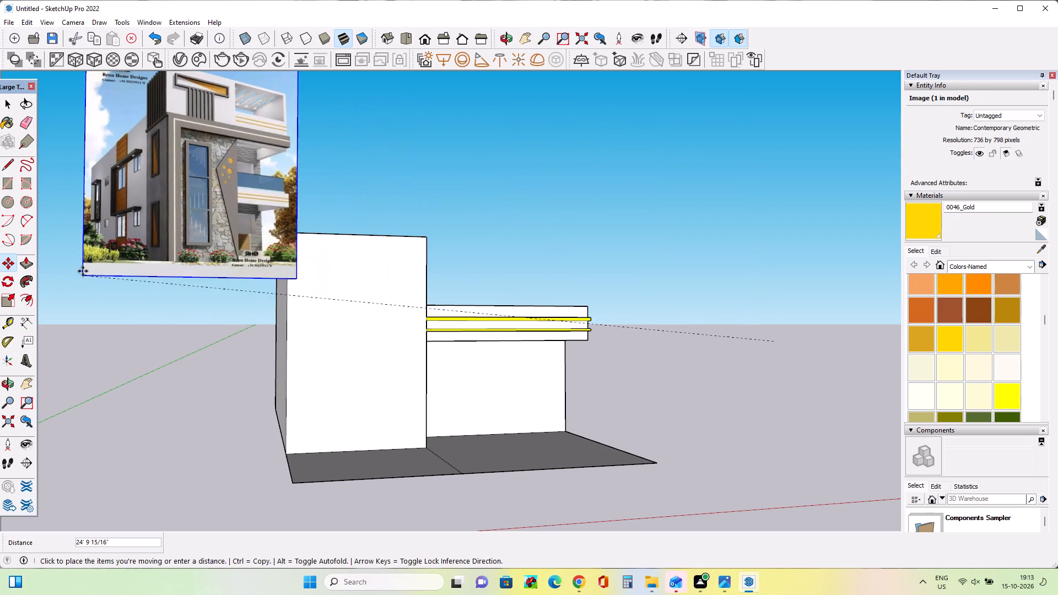
left_click(193, 365)
middle_click_drag(285, 386, 571, 399)
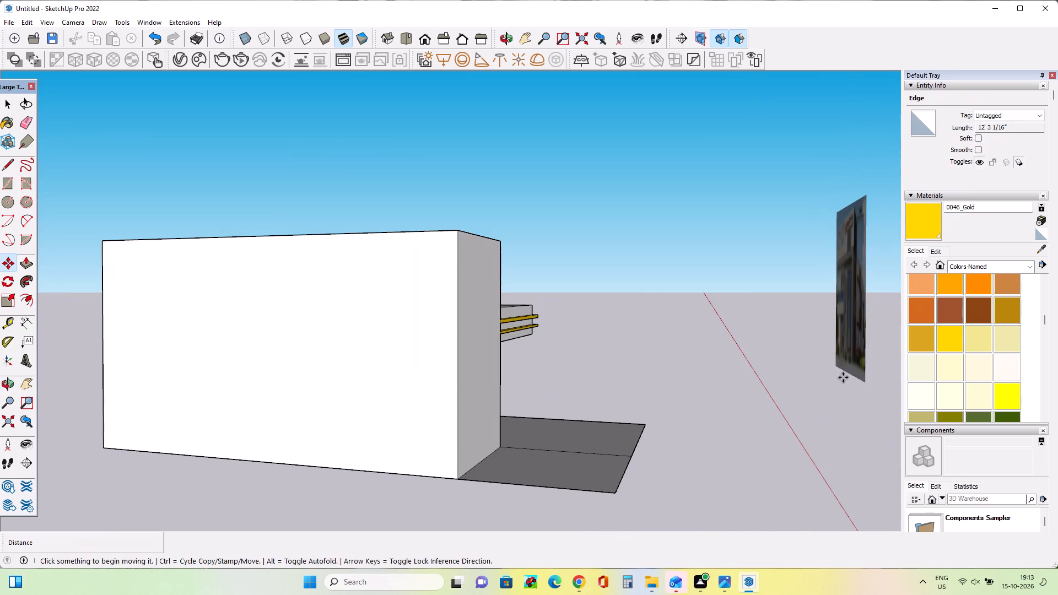
left_click_drag(866, 377, 850, 377)
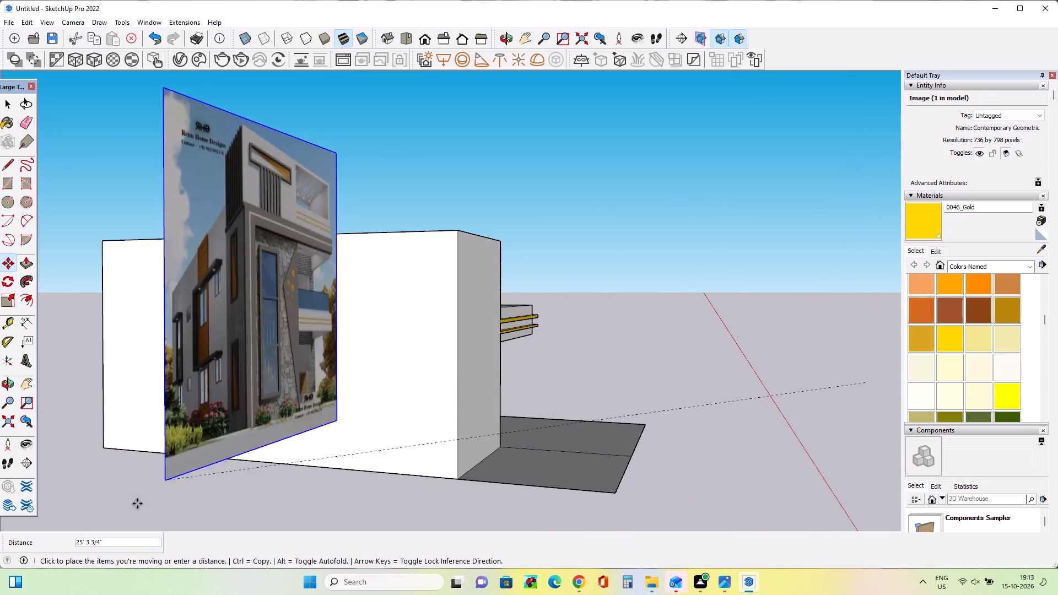
left_click(224, 463)
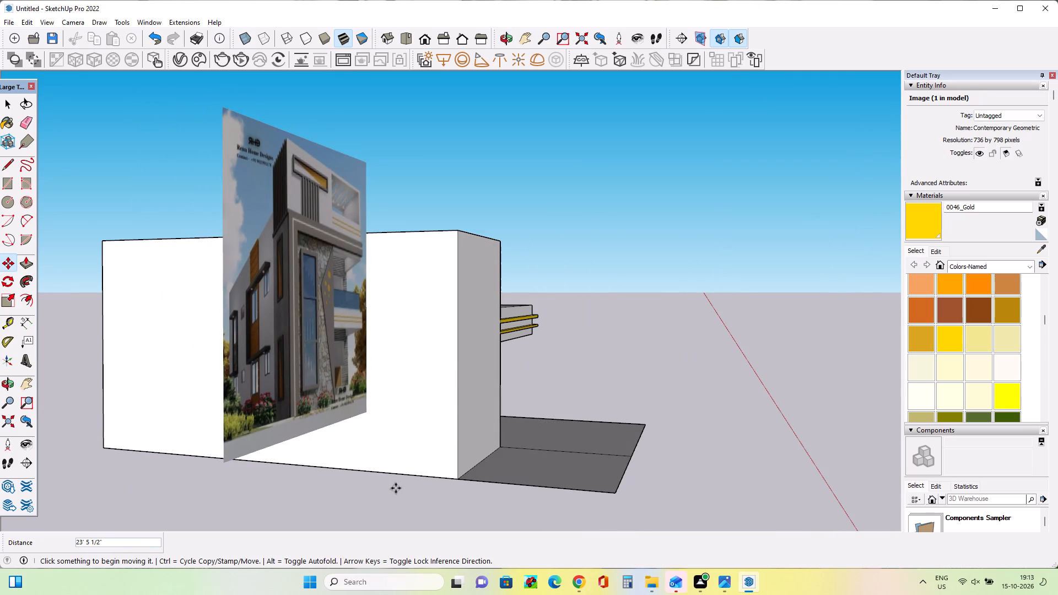
Reposition the reference picture close beside the taller block, finishing with a move of about 6' 10 1/16".
middle_click_drag(434, 492, 325, 483)
scroll(309, 475, "down", 1)
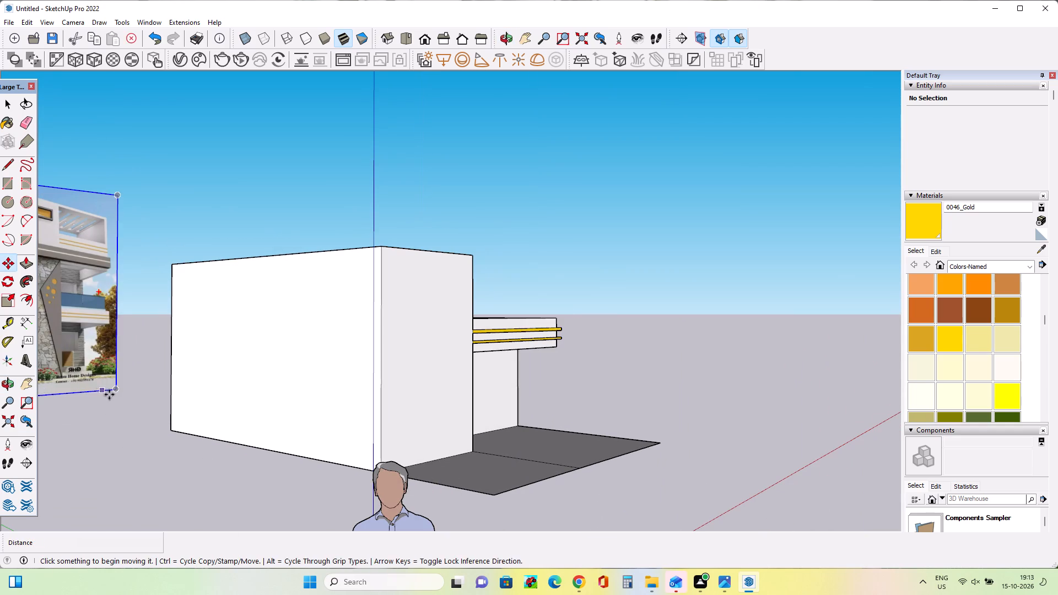
left_click(118, 394)
left_click(106, 381)
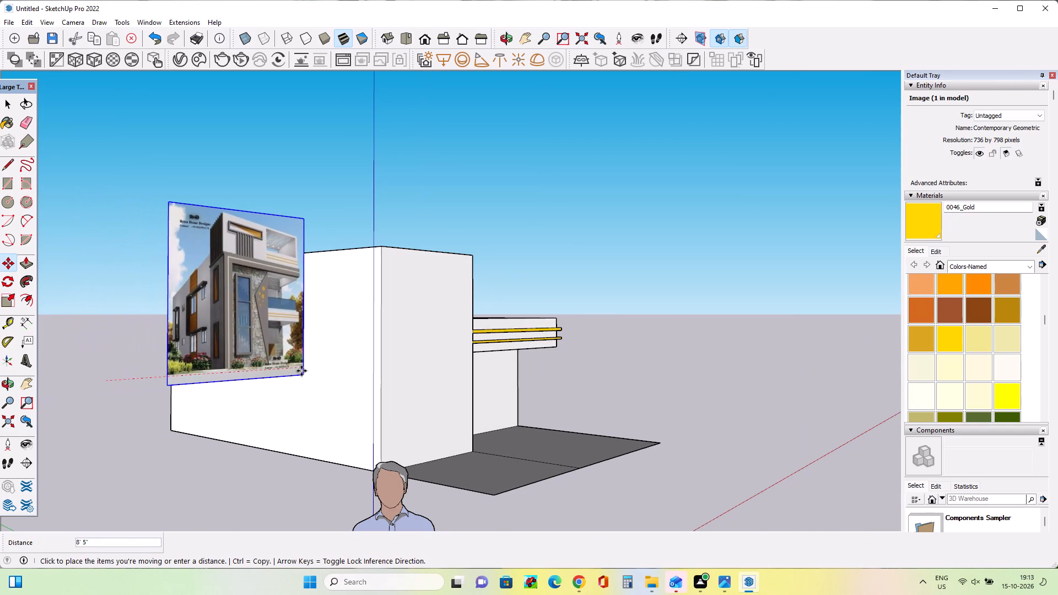
left_click(301, 371)
middle_click_drag(328, 431, 97, 447)
left_click(172, 364)
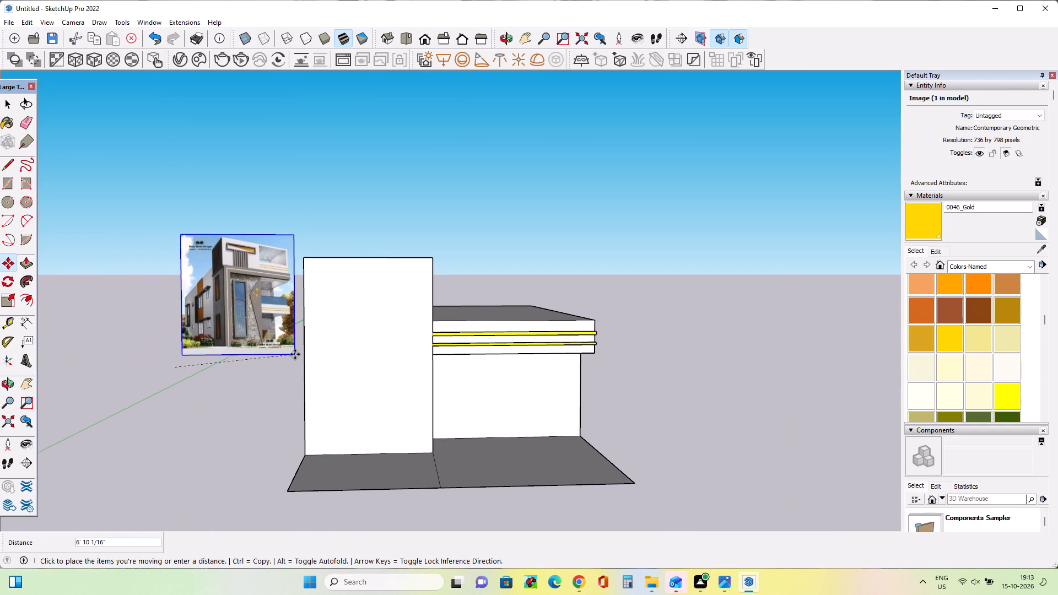
left_click(295, 354)
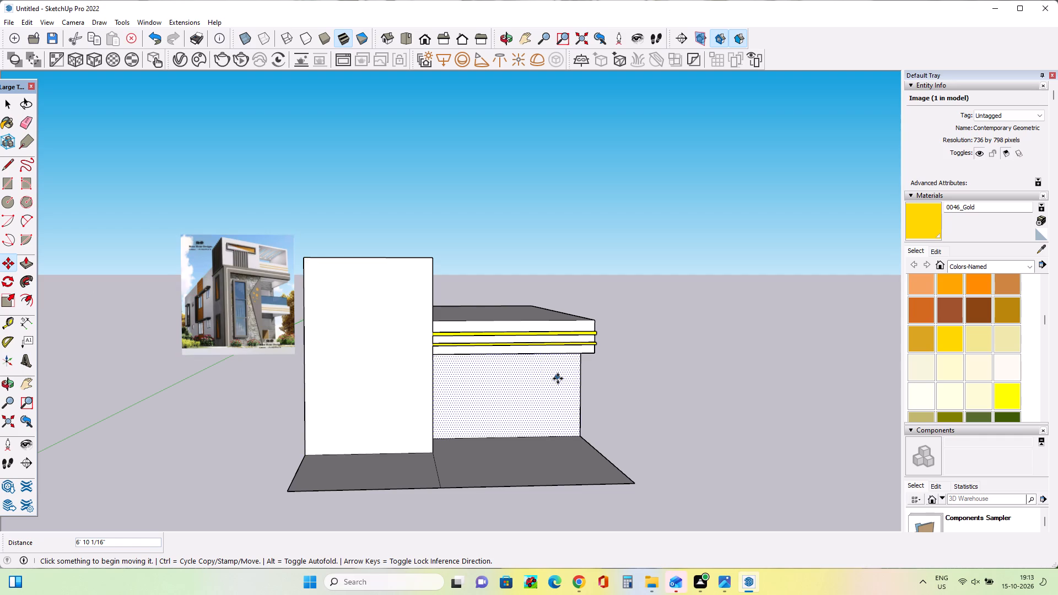
Draw a vertical line about 2' 1 7/16" long on the lower block's side face, from the overhang's inner corner to the roof edge.
scroll(558, 378, "up", 3)
middle_click_drag(576, 392, 561, 398)
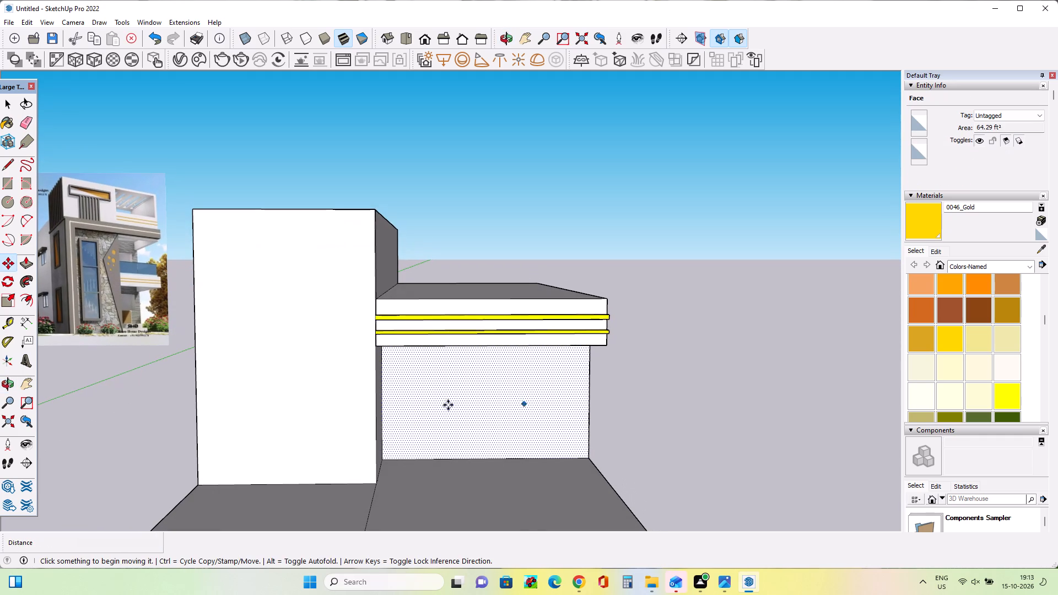
middle_click_drag(309, 388, 328, 382)
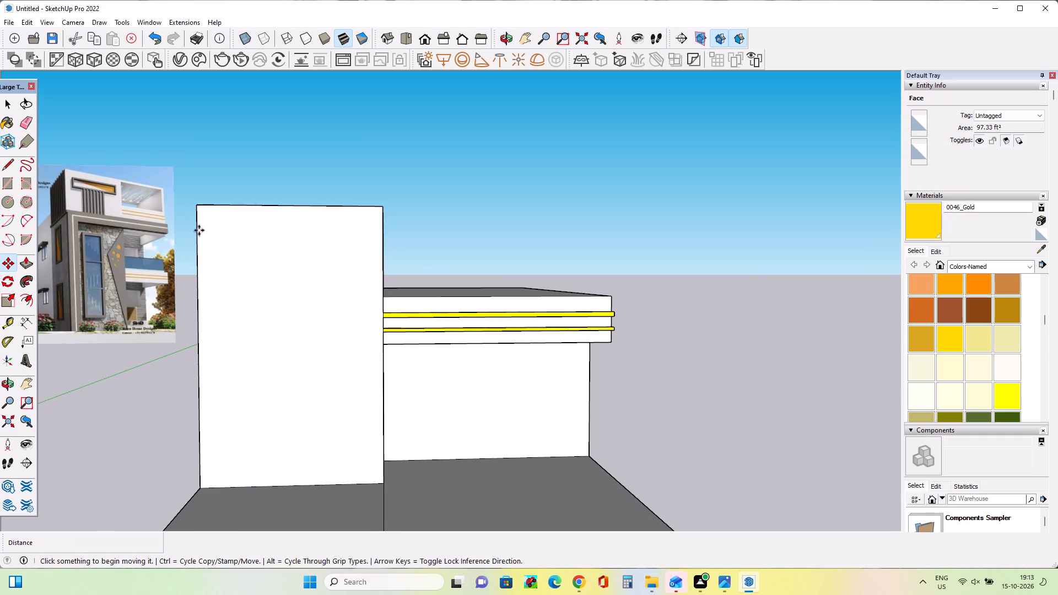
middle_click_drag(552, 333, 533, 345)
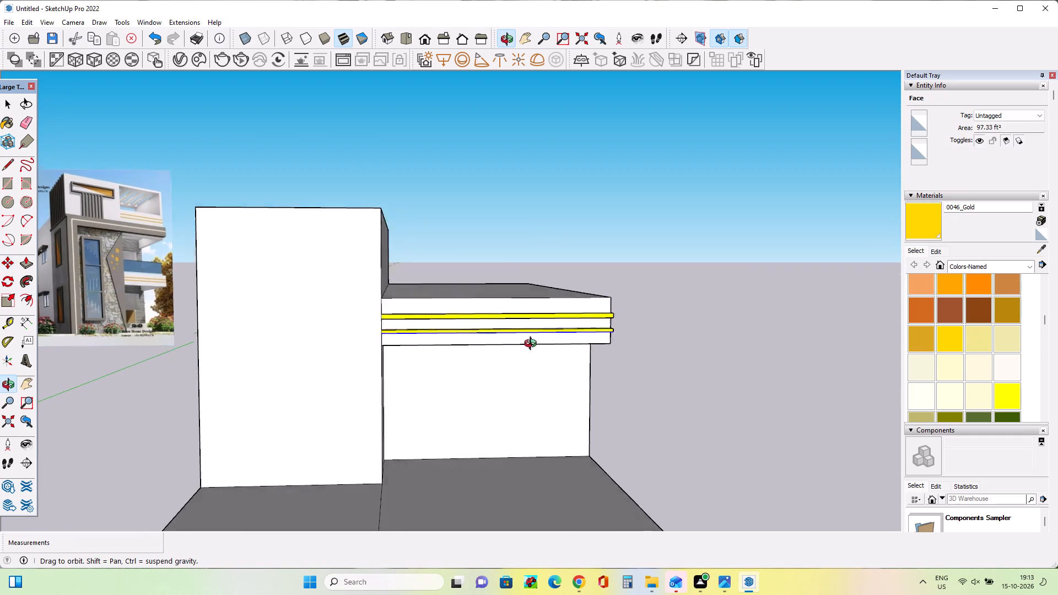
middle_click_drag(533, 345, 502, 364)
middle_click_drag(526, 424, 365, 406)
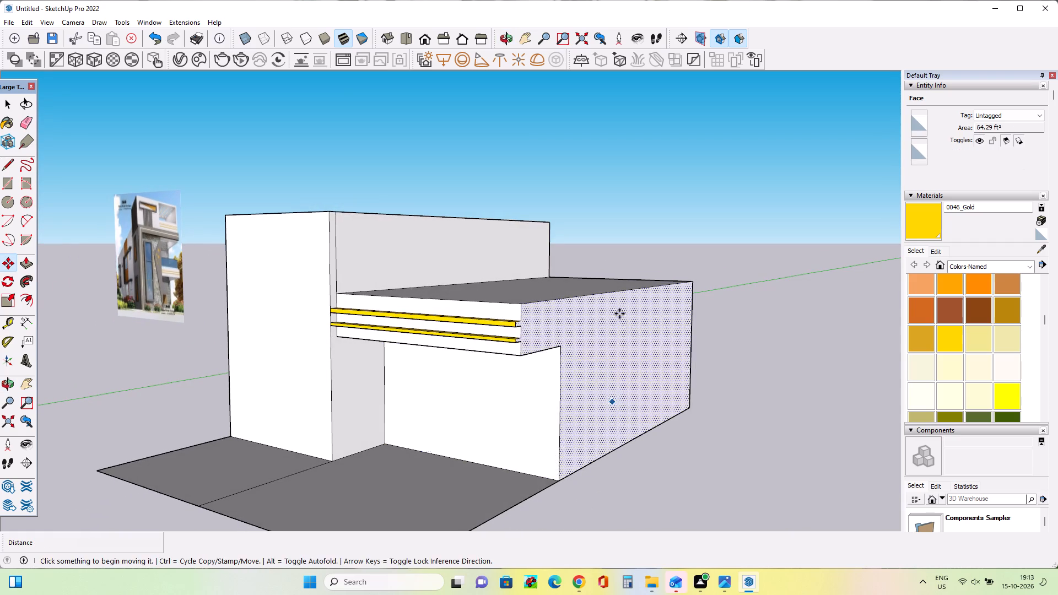
left_click(5, 160)
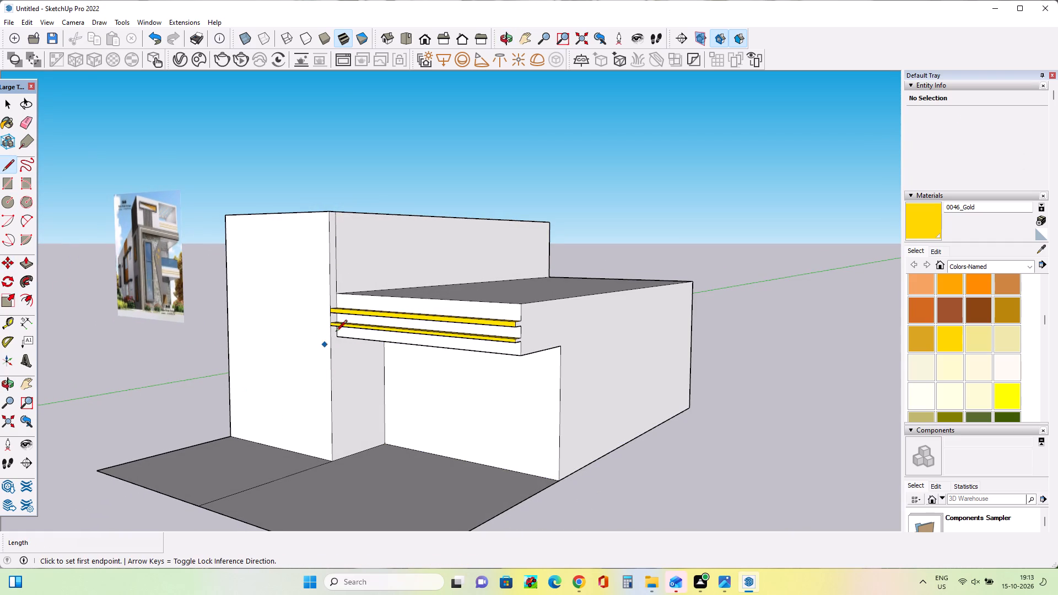
left_click(559, 348)
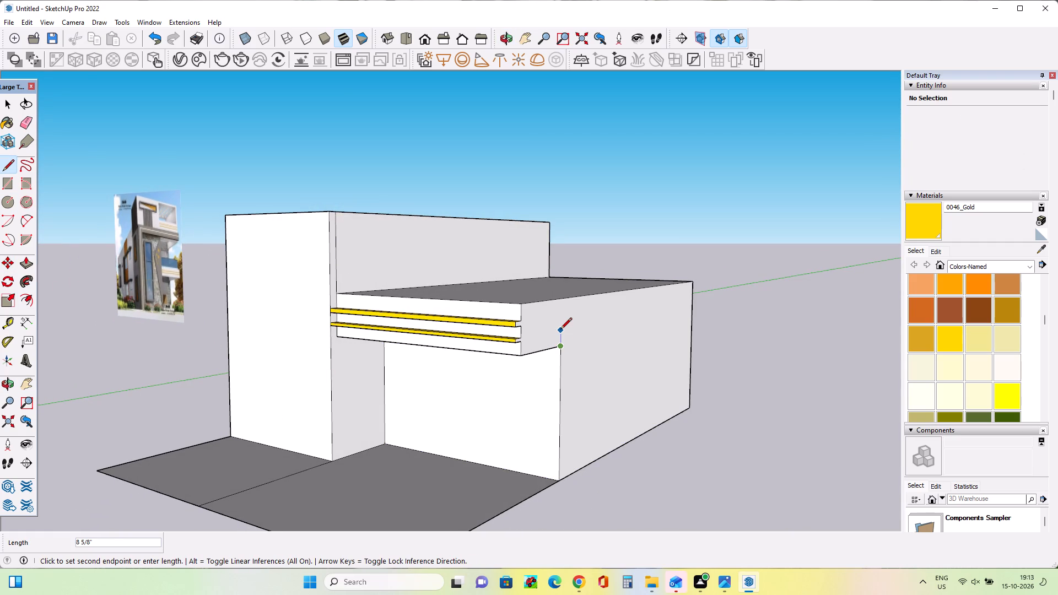
left_click(558, 300)
Draw a line about 10' 5" across the lower block's roof, from the side line's upper end to the taller block's wall.
middle_click_drag(571, 335, 598, 418)
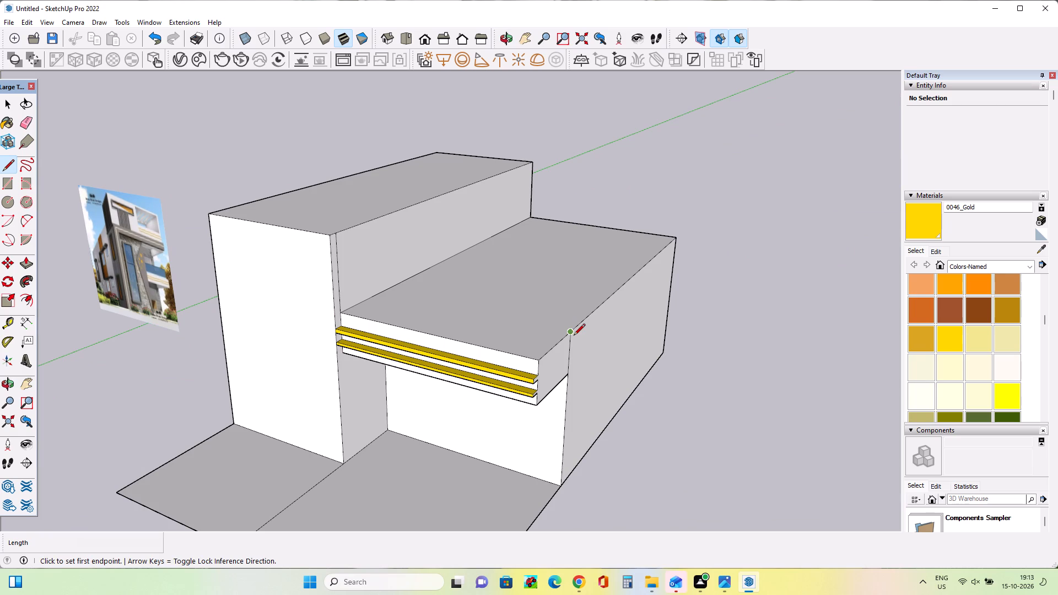
left_click(574, 336)
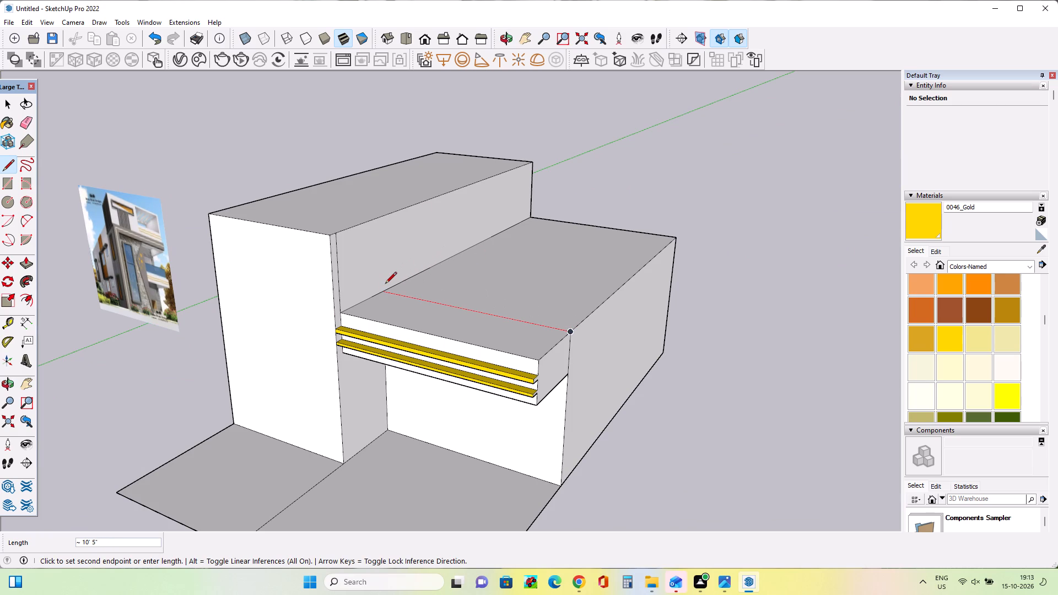
left_click(387, 283)
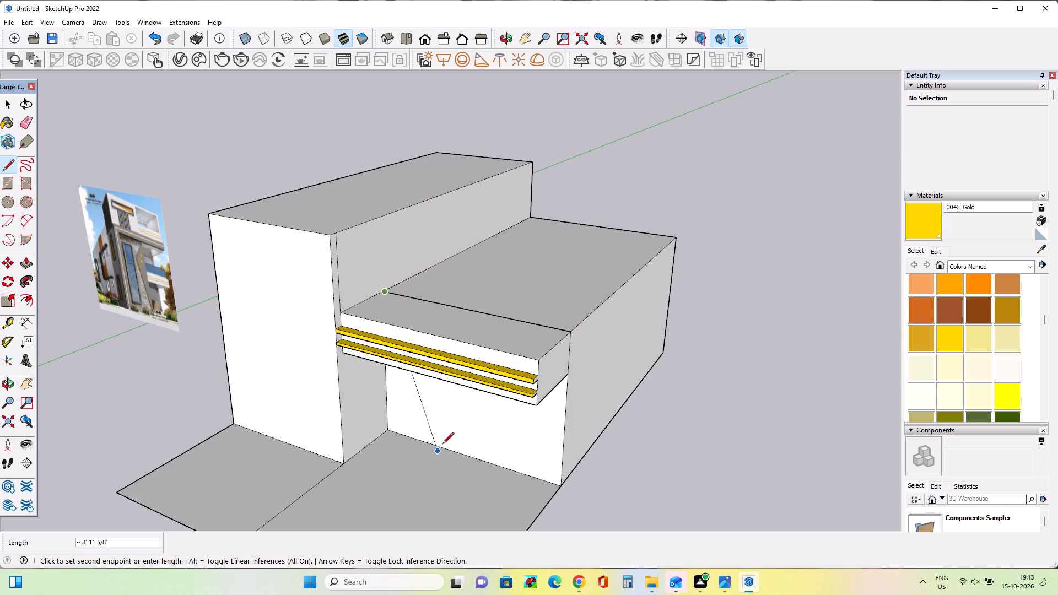
middle_click_drag(442, 440, 444, 487)
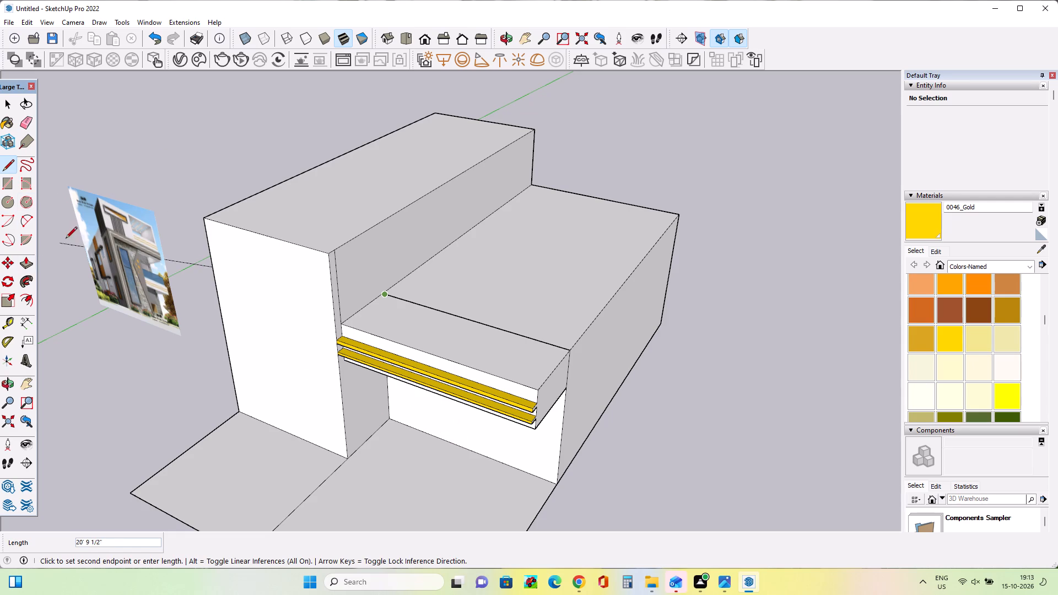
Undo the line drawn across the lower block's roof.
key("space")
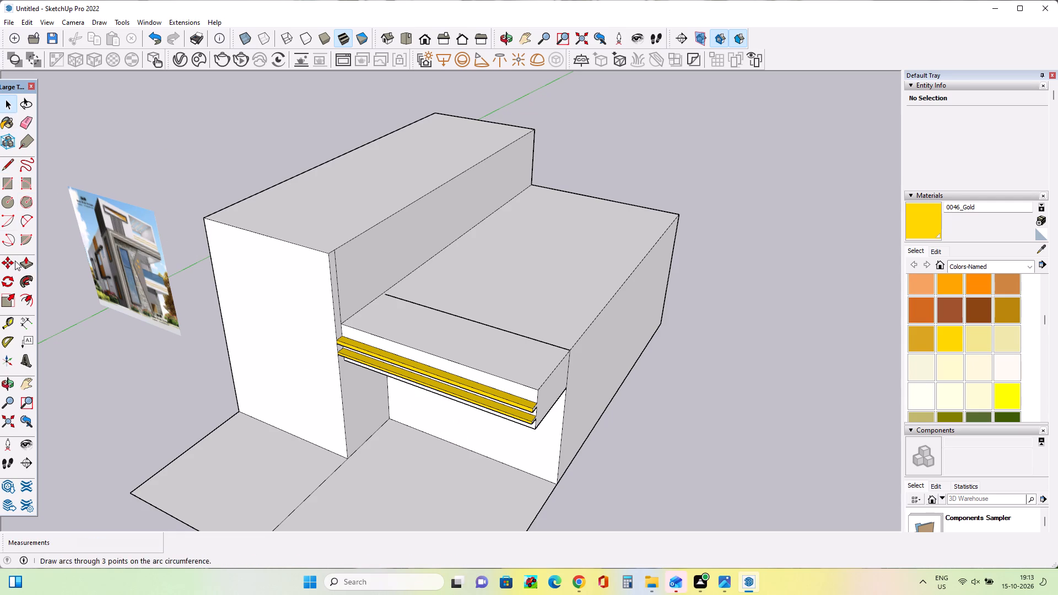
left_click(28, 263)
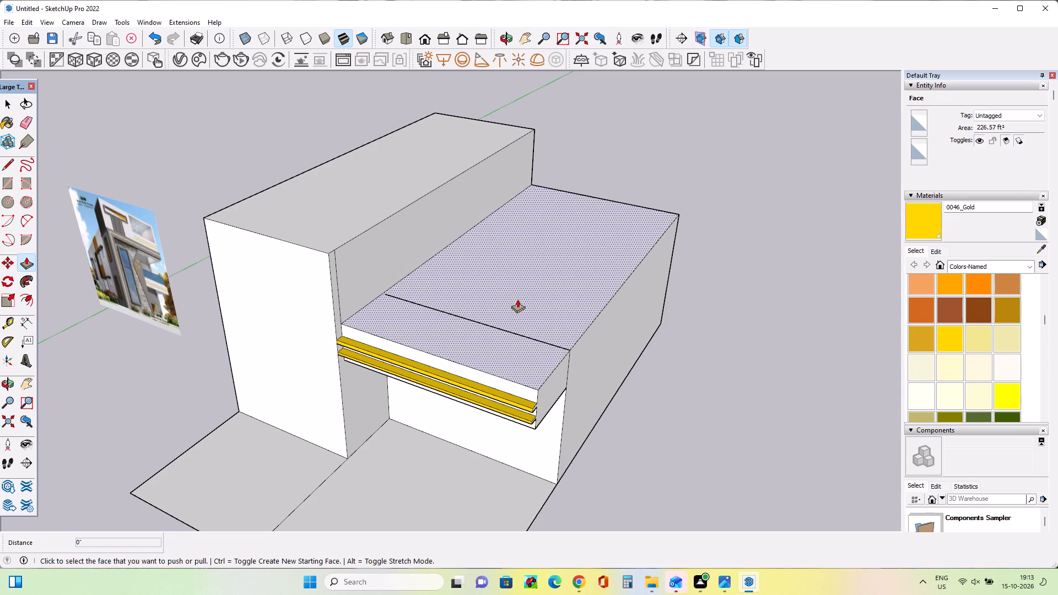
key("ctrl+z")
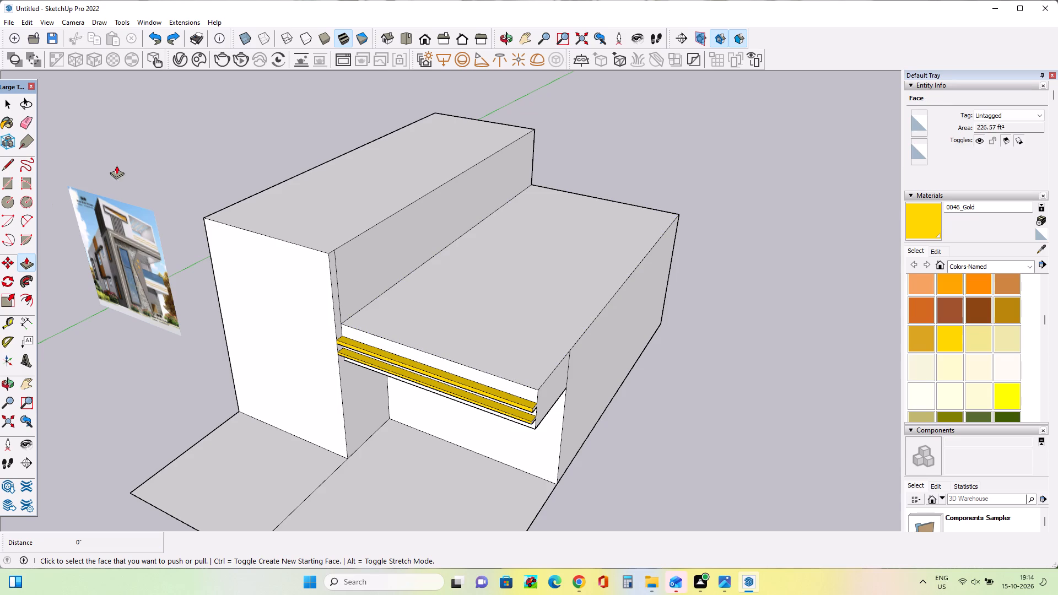
Draw a rectangle on the lower block's roof behind the overhang, from the side line's upper end to the rear corner at the taller block.
left_click(8, 177)
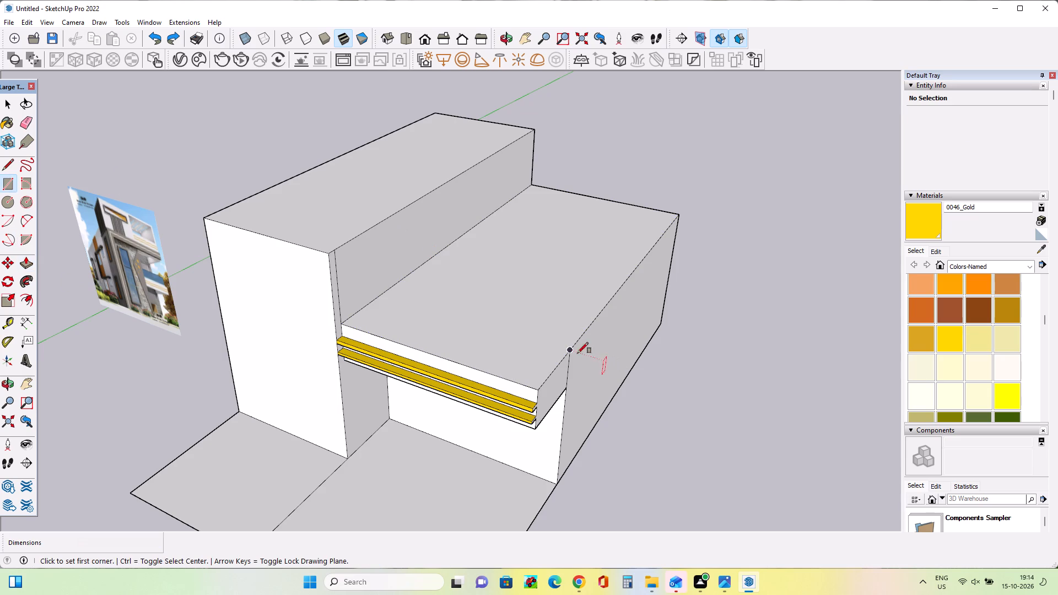
left_click(568, 348)
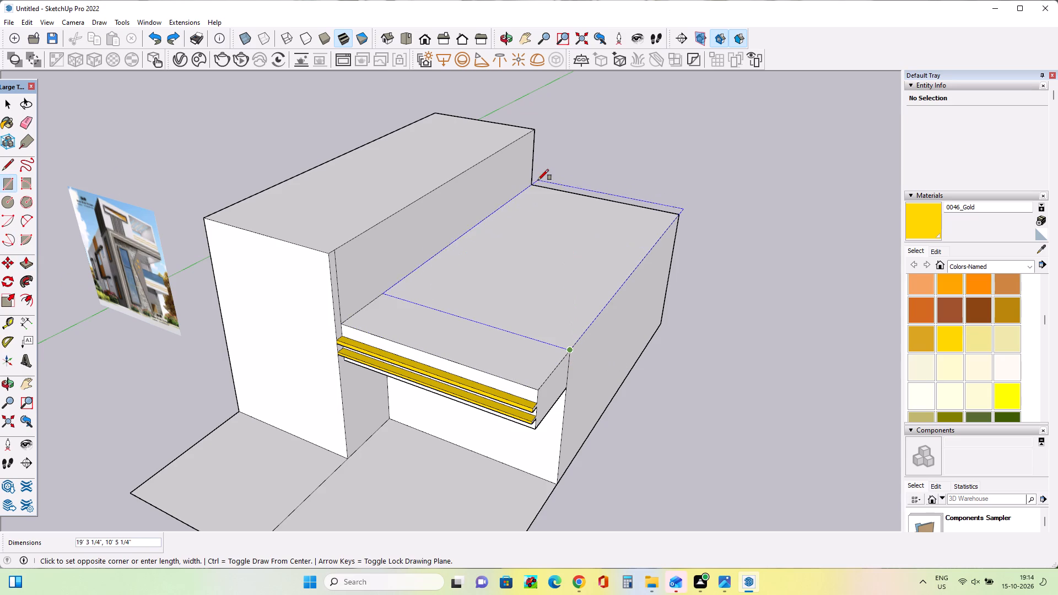
left_click(535, 184)
middle_click_drag(564, 373, 575, 366)
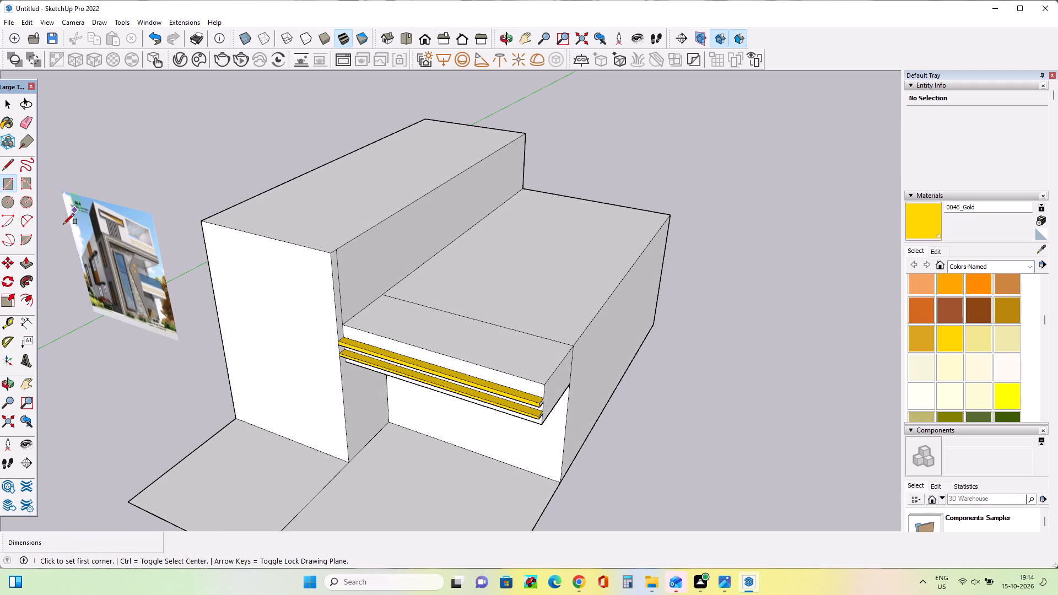
Pull the rectangle behind the overhang up about 3' 11 3/4", level with the taller block's roof.
left_click(28, 262)
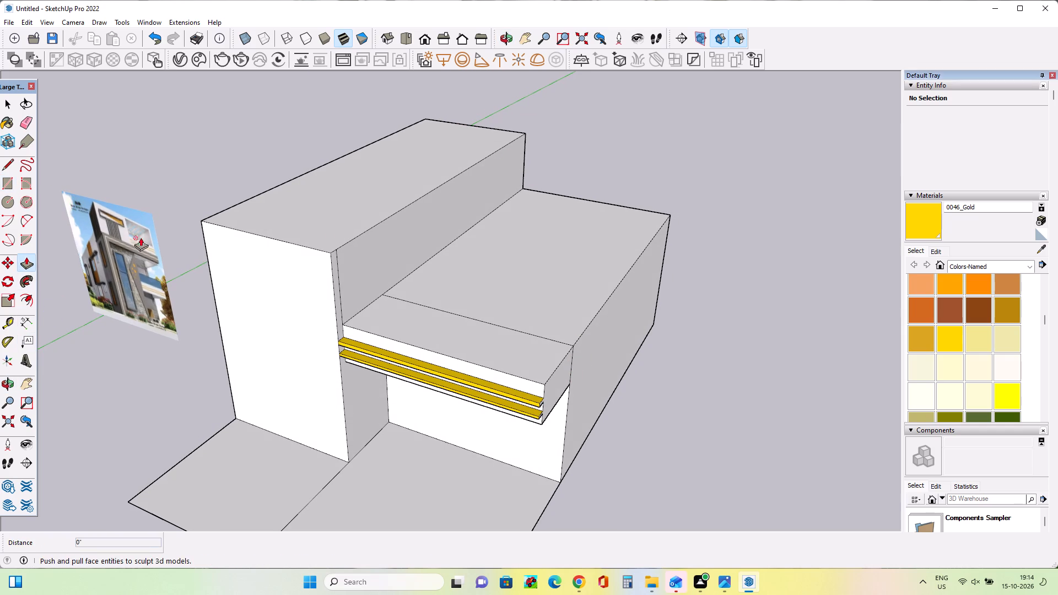
left_click(505, 306)
left_click(498, 177)
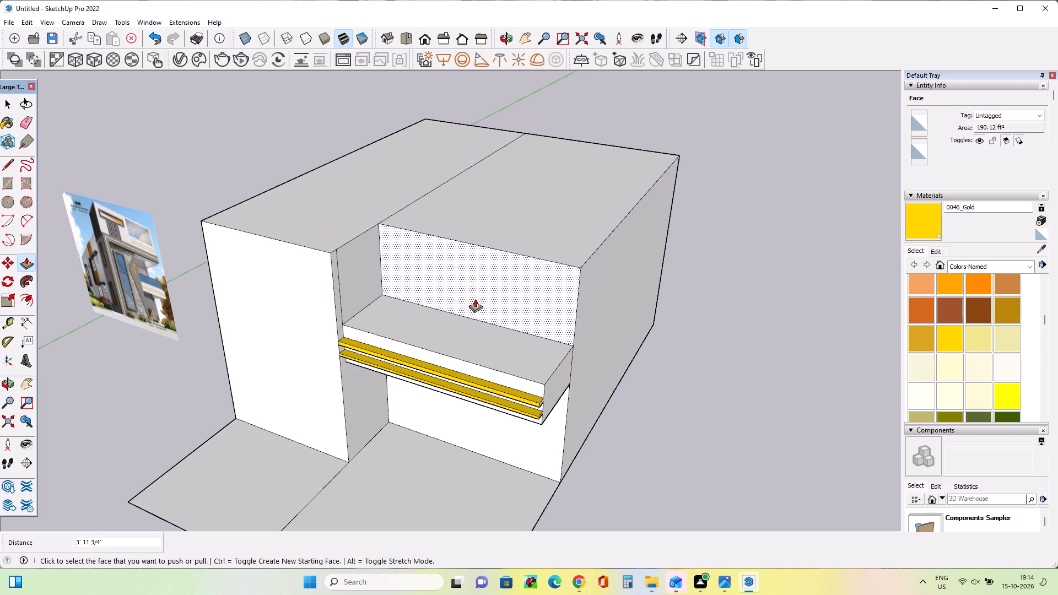
Pull the taller block's roof up about 1' 11 1/2".
middle_click_drag(475, 299, 598, 198)
middle_click_drag(400, 209, 456, 248)
left_click(351, 216)
left_click(362, 178)
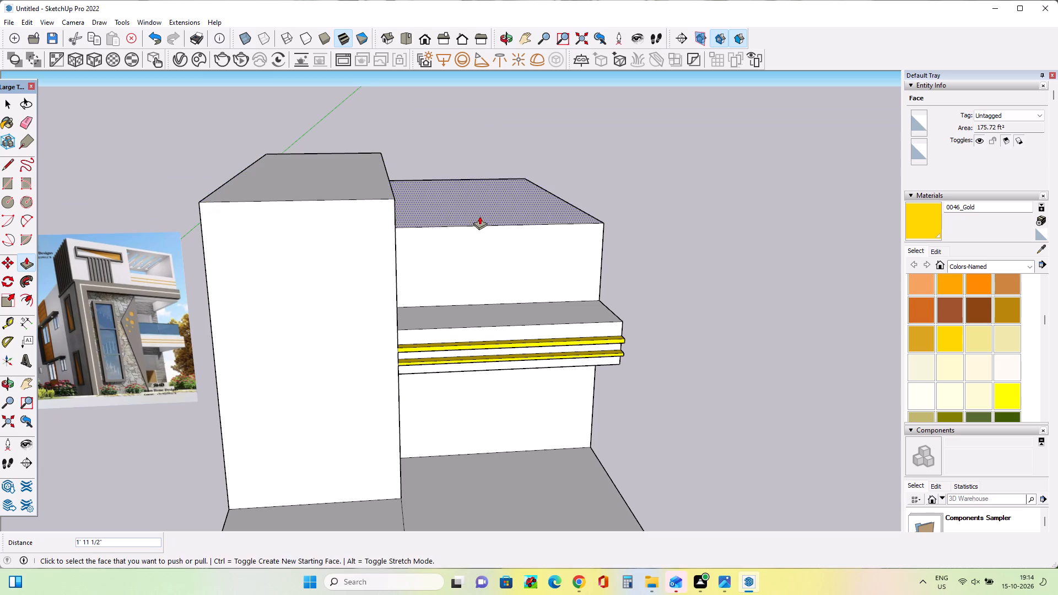
Raise the roof behind the balcony level with the taller block's roof, finishing with a pull of about 1' 9 3/4".
left_click(479, 216)
left_click(445, 217)
left_click(370, 196)
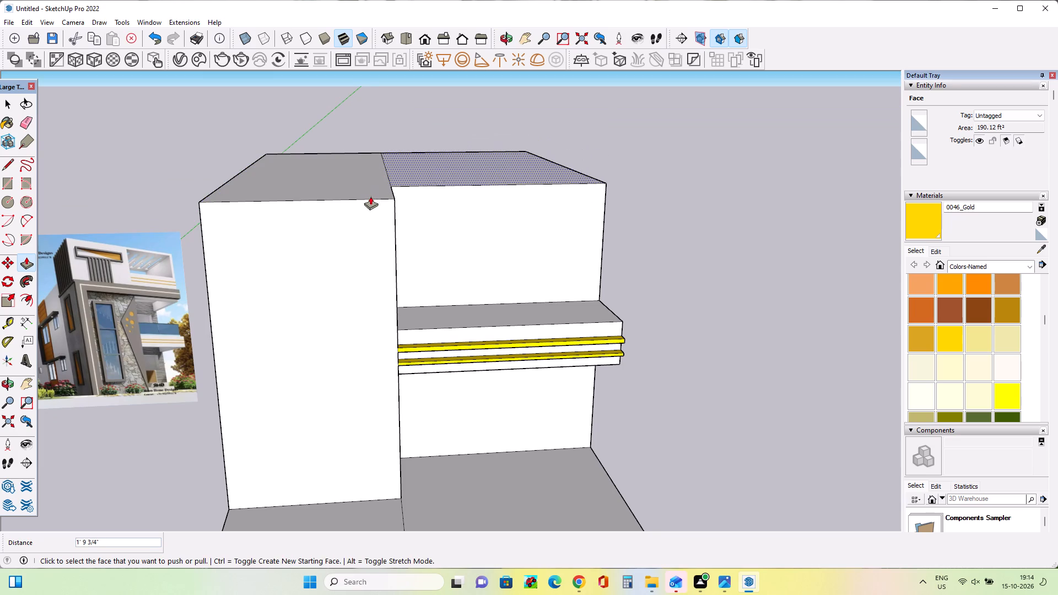
Examine the balcony and its railing in the reference picture and compare them with the modelled overhang from several angles.
middle_click_drag(455, 268, 462, 237)
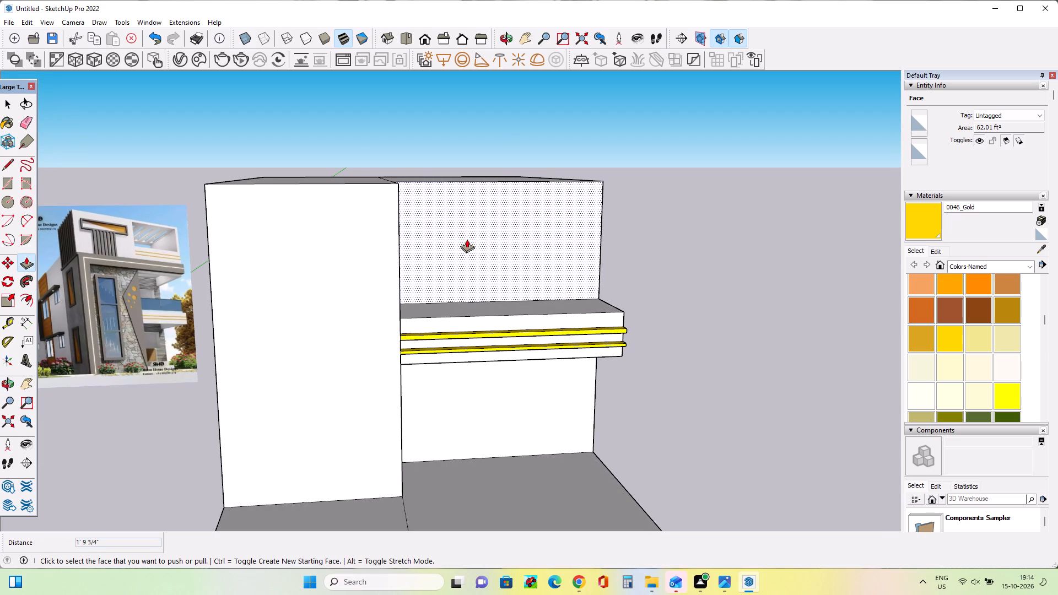
middle_click_drag(494, 264, 504, 287)
middle_click_drag(577, 347, 593, 349)
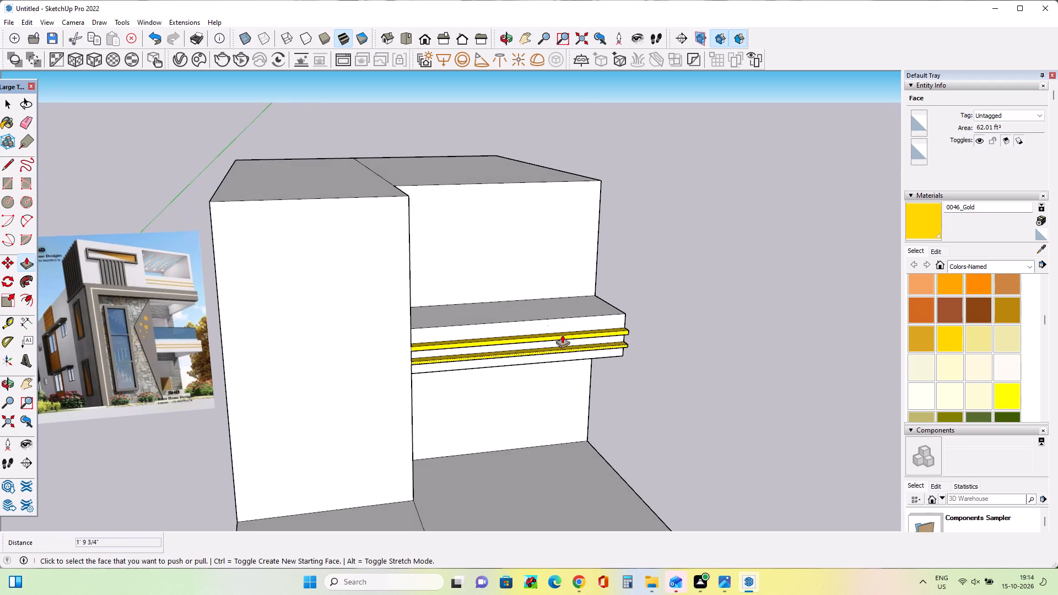
scroll(524, 315, "up", 2)
middle_click_drag(590, 334, 653, 317)
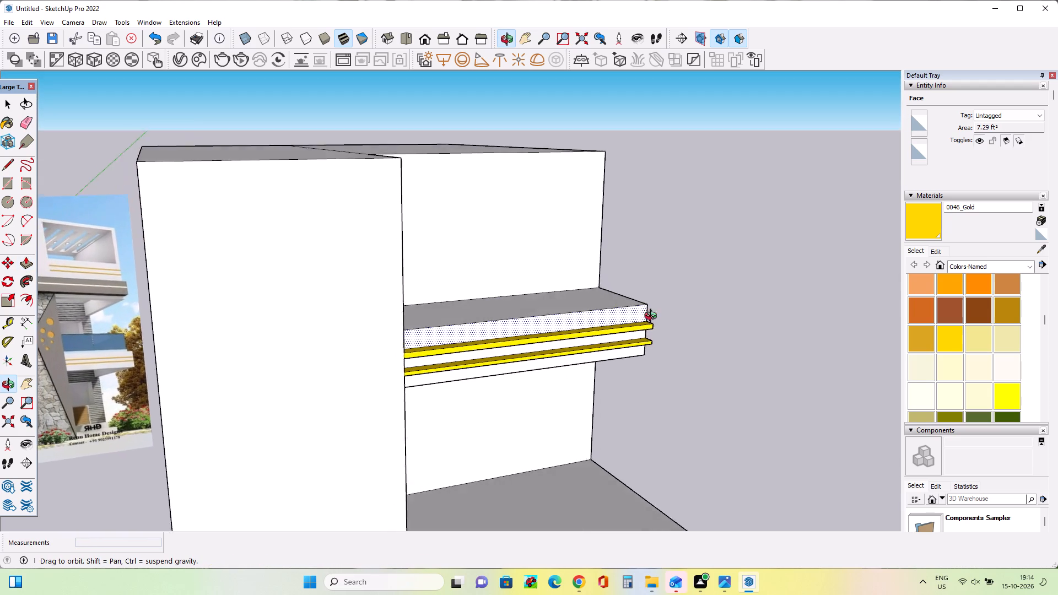
middle_click_drag(653, 317, 687, 307)
scroll(215, 327, "up", 6)
scroll(141, 338, "up", 2)
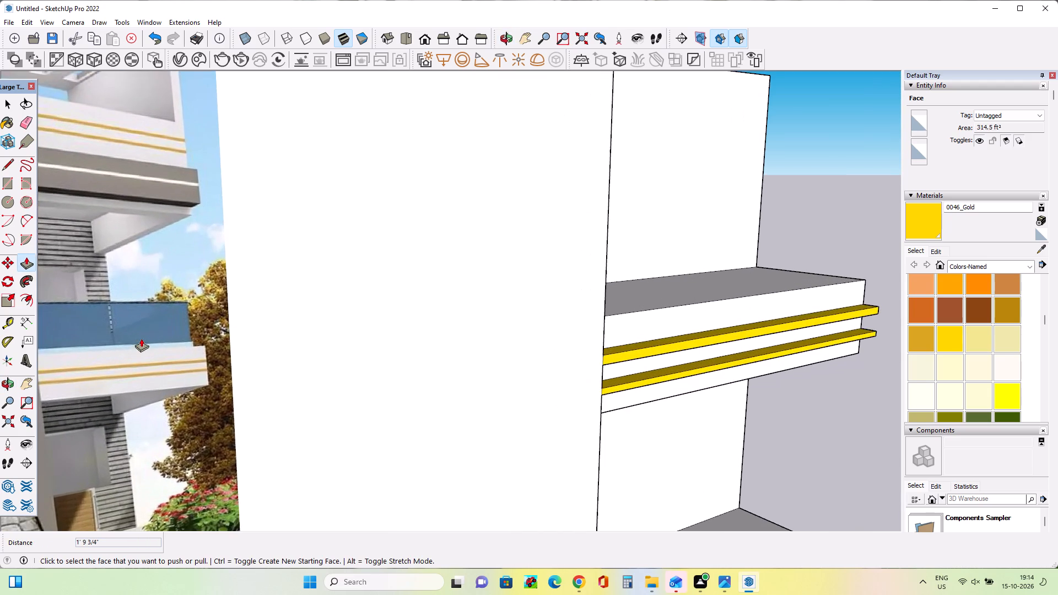
scroll(141, 338, "down", 14)
middle_click_drag(407, 383, 285, 420)
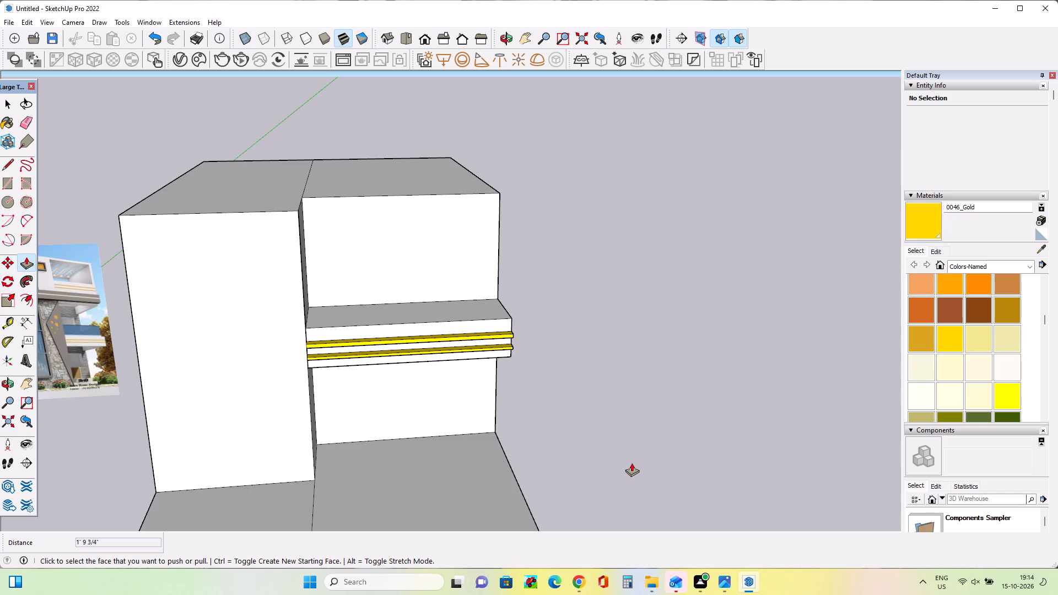
middle_click_drag(658, 440, 620, 443)
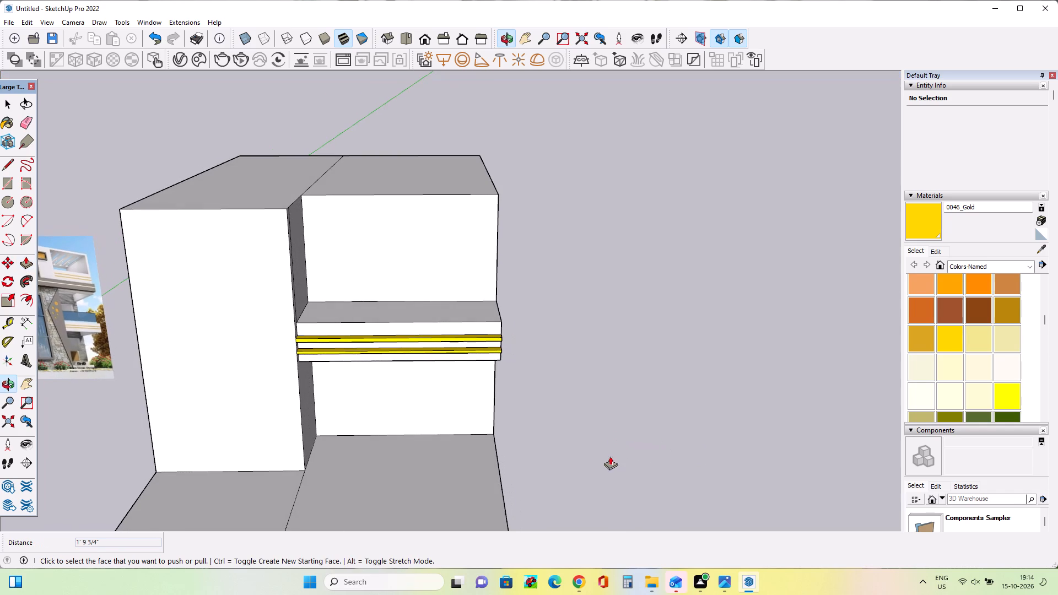
middle_click_drag(600, 404, 647, 453)
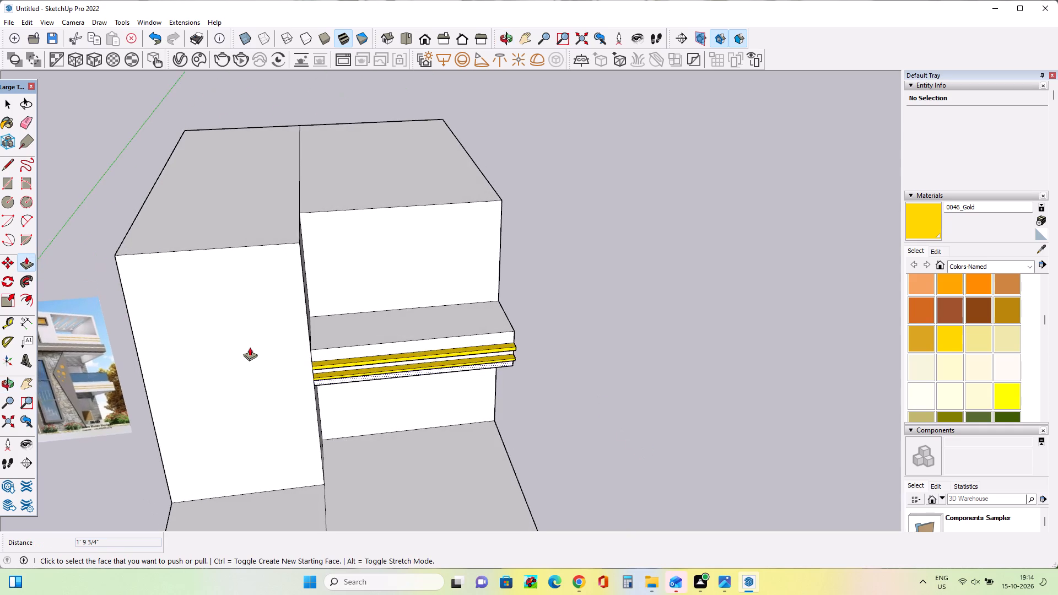
Draw a narrow rectangle about 2 7/16" by 10' 5 5/16" across the balcony floor, set slightly in from the front edge.
scroll(311, 321, "up", 5)
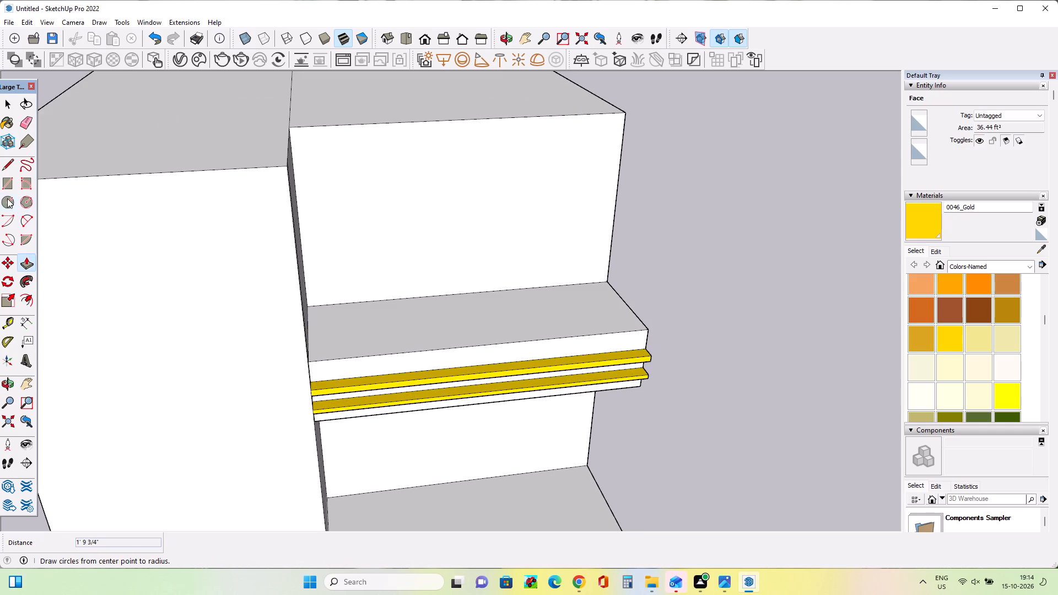
left_click(11, 184)
scroll(639, 344, "up", 2)
middle_click_drag(660, 341, 658, 374)
left_click(638, 321)
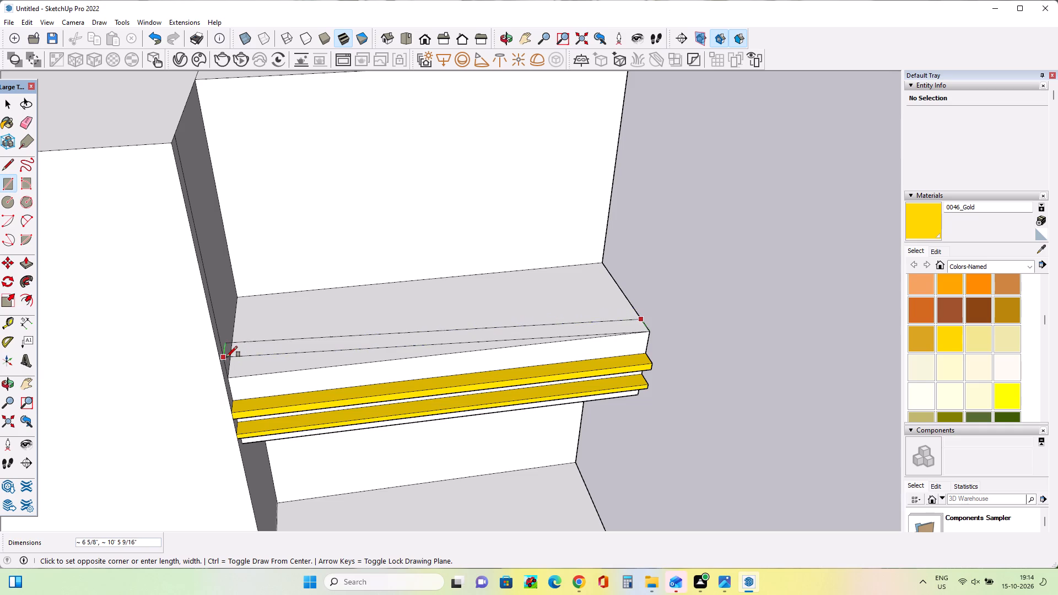
scroll(231, 356, "up", 4)
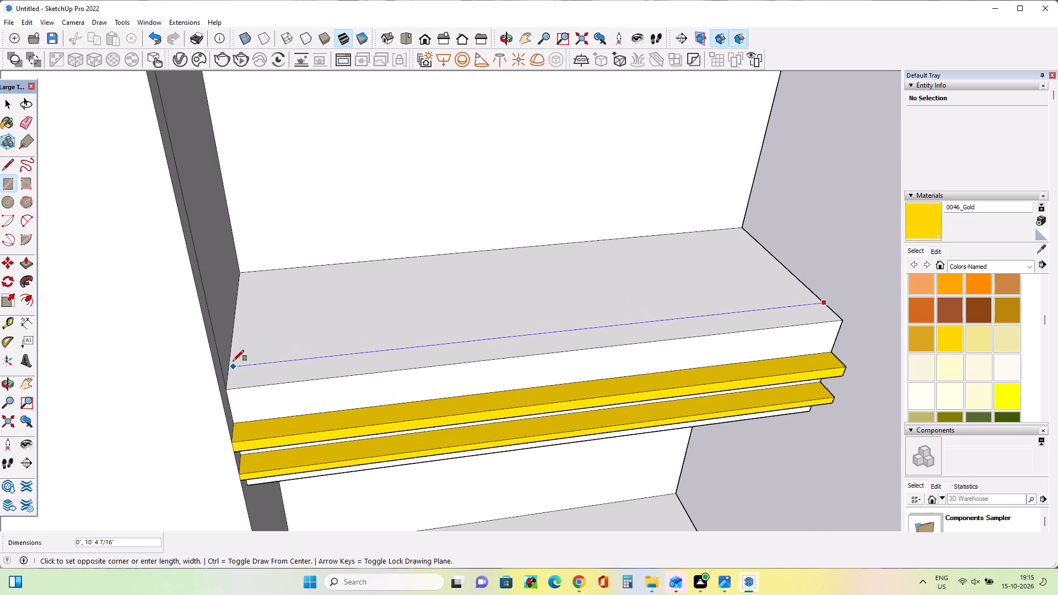
left_click(233, 360)
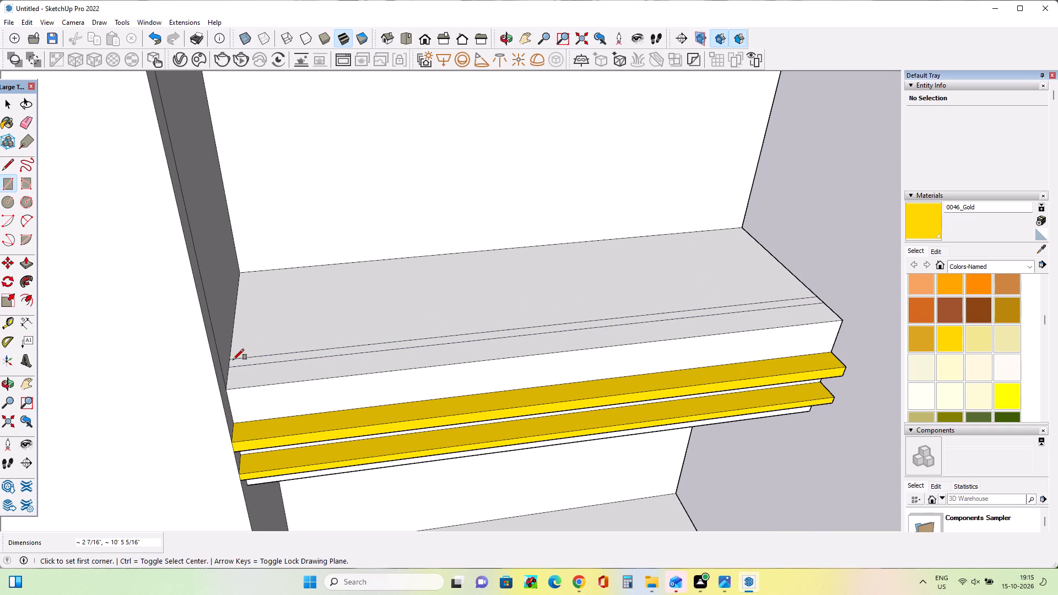
Pull the narrow strip on the balcony floor up about 4 13/16".
middle_click_drag(415, 429, 369, 422)
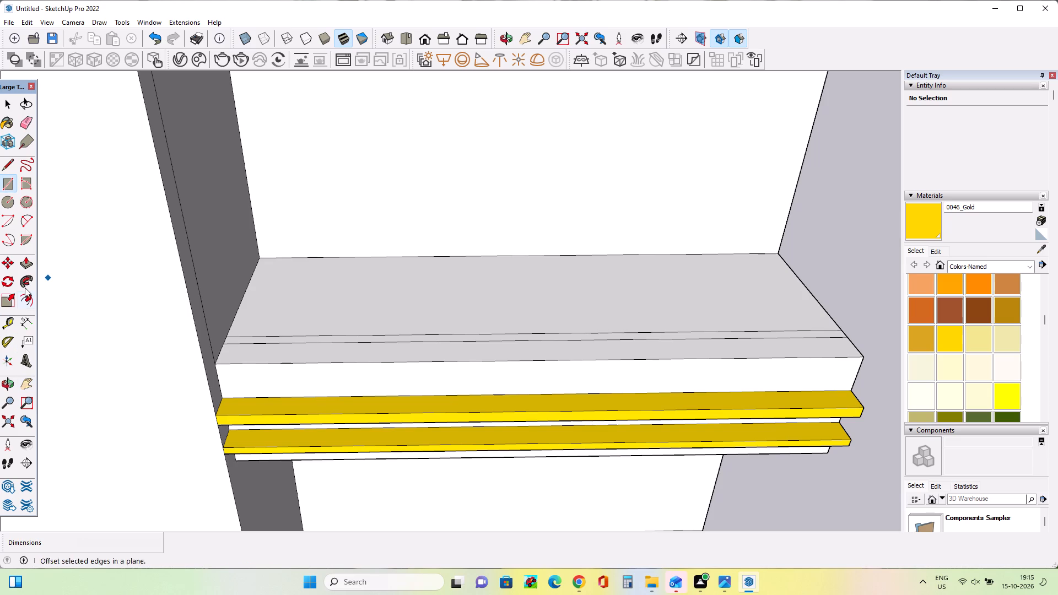
left_click(20, 267)
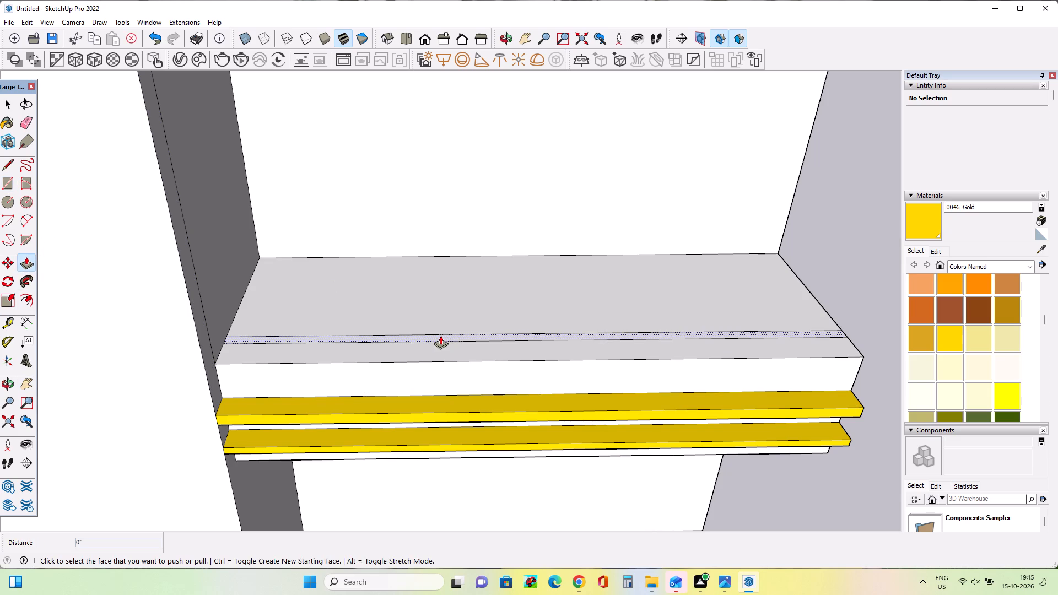
left_click(440, 336)
left_click(441, 316)
Compare the raised strip and gold-striped balcony front with the balcony in the reference picture.
scroll(461, 391, "down", 2)
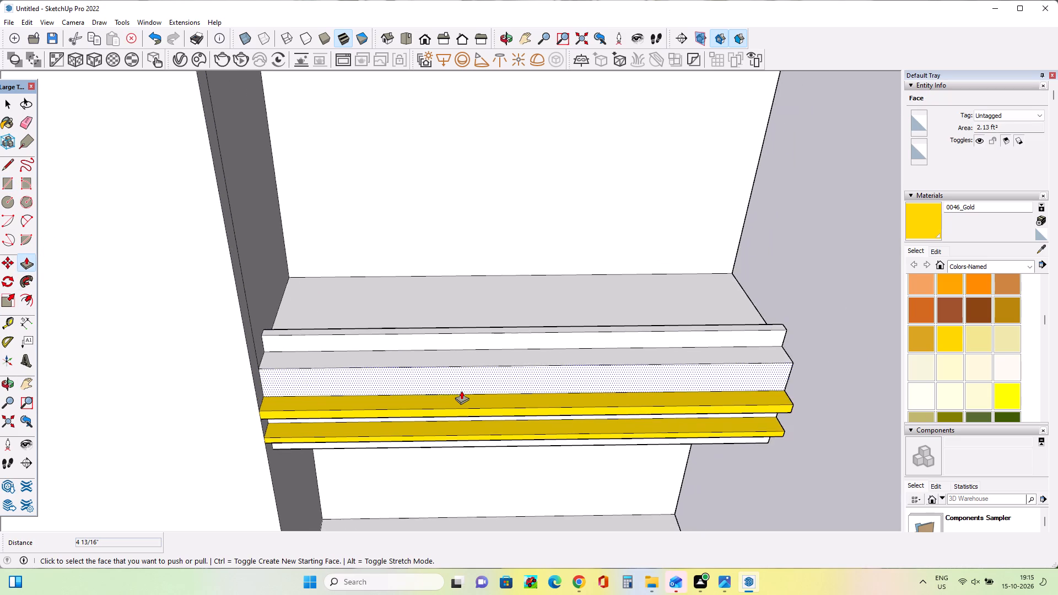
scroll(461, 391, "down", 14)
scroll(268, 448, "up", 4)
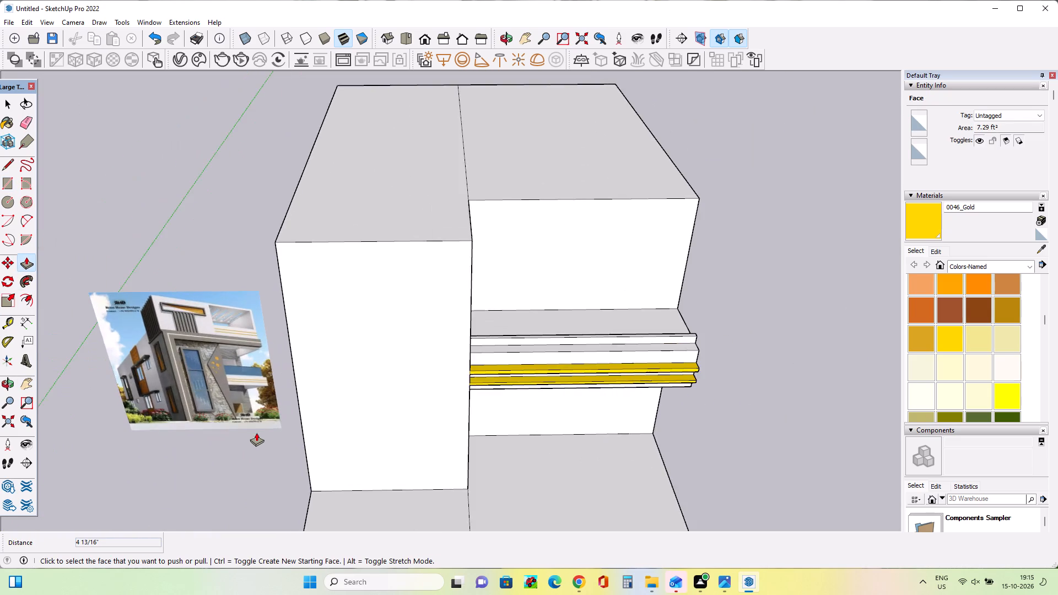
scroll(249, 422, "up", 8)
scroll(206, 414, "down", 10)
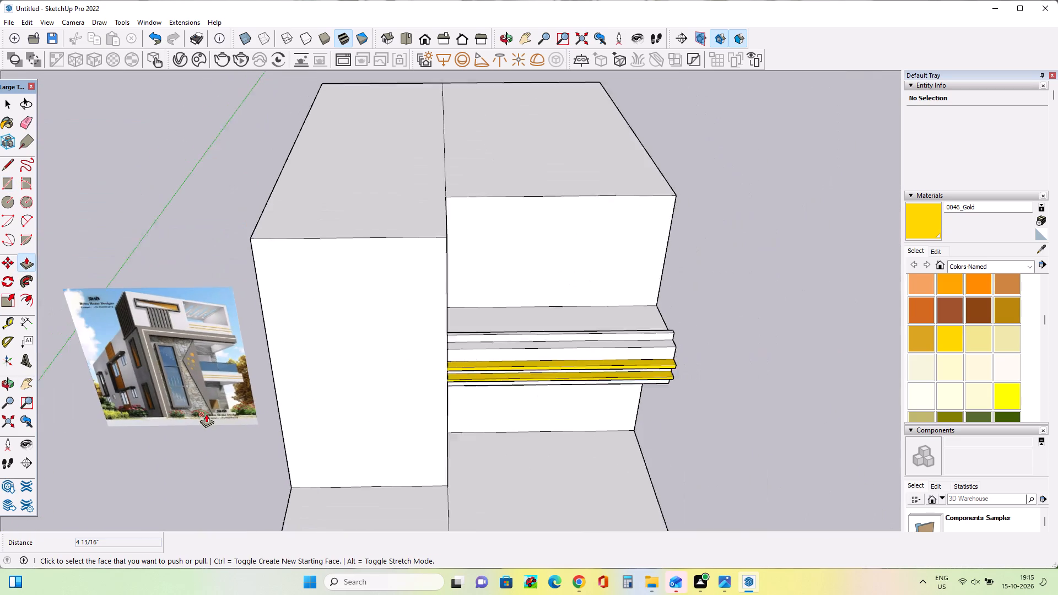
scroll(206, 414, "down", 1)
middle_click_drag(533, 414, 526, 423)
scroll(515, 345, "up", 3)
middle_click_drag(514, 370, 531, 308)
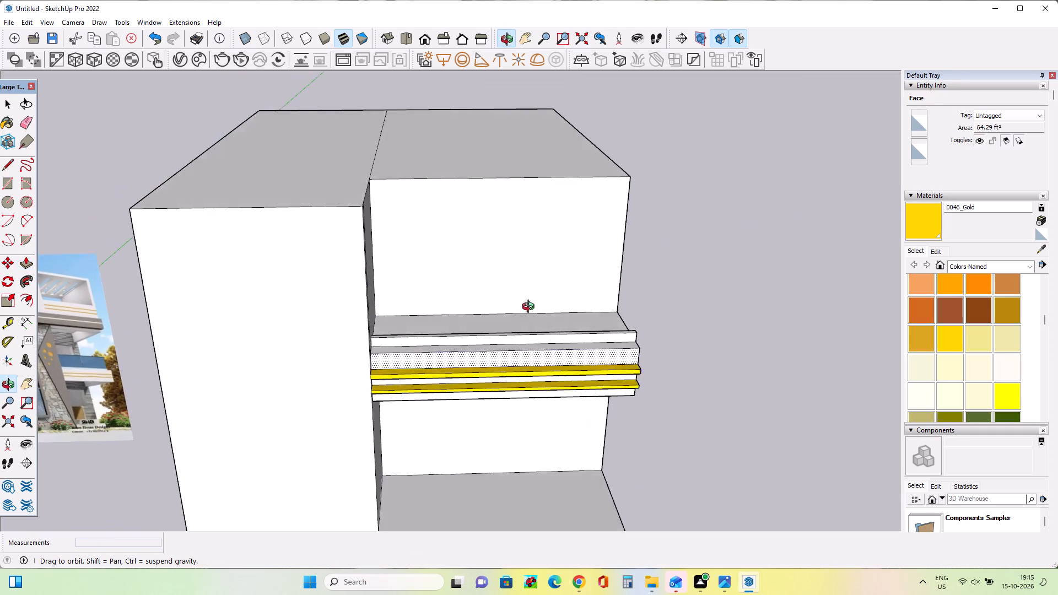
middle_click_drag(531, 308, 551, 259)
middle_click_drag(591, 388, 578, 378)
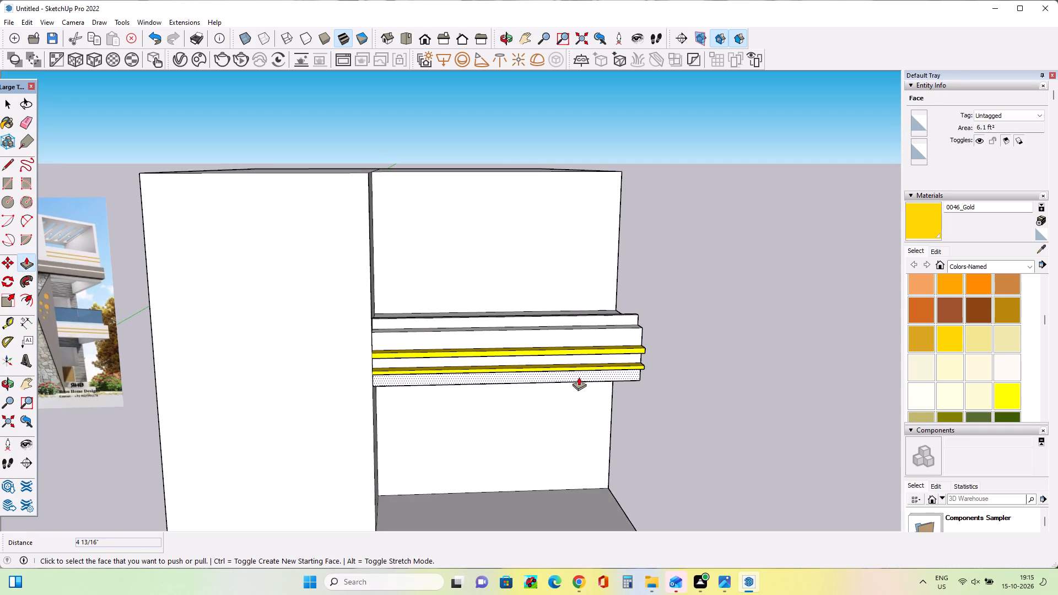
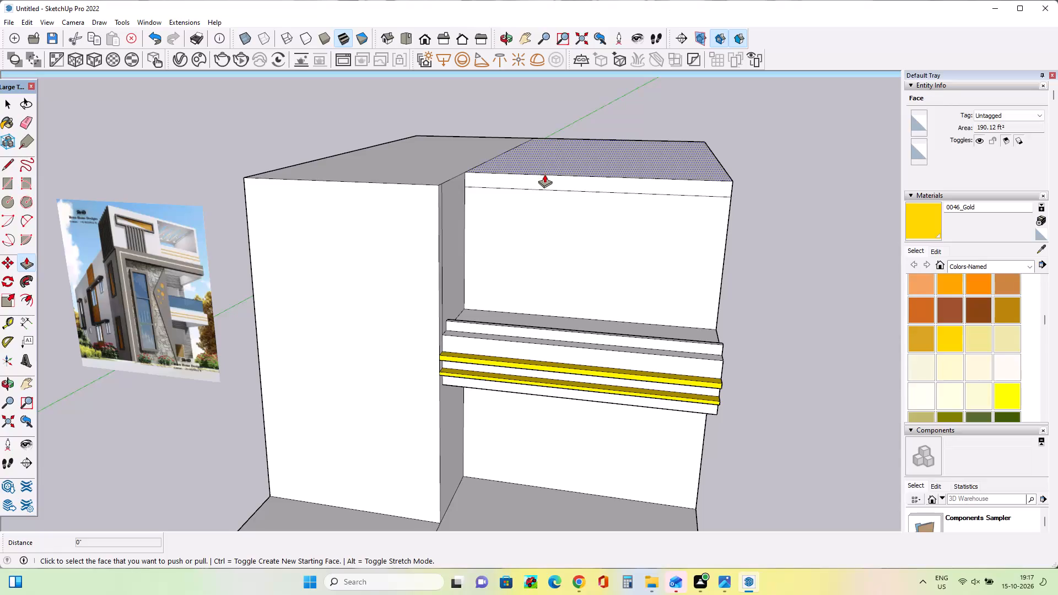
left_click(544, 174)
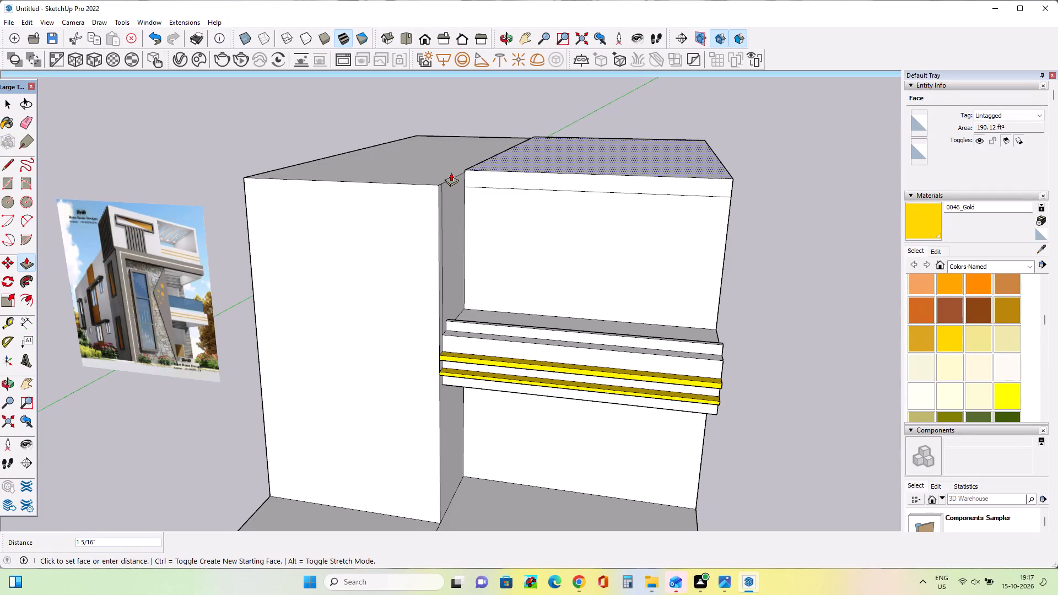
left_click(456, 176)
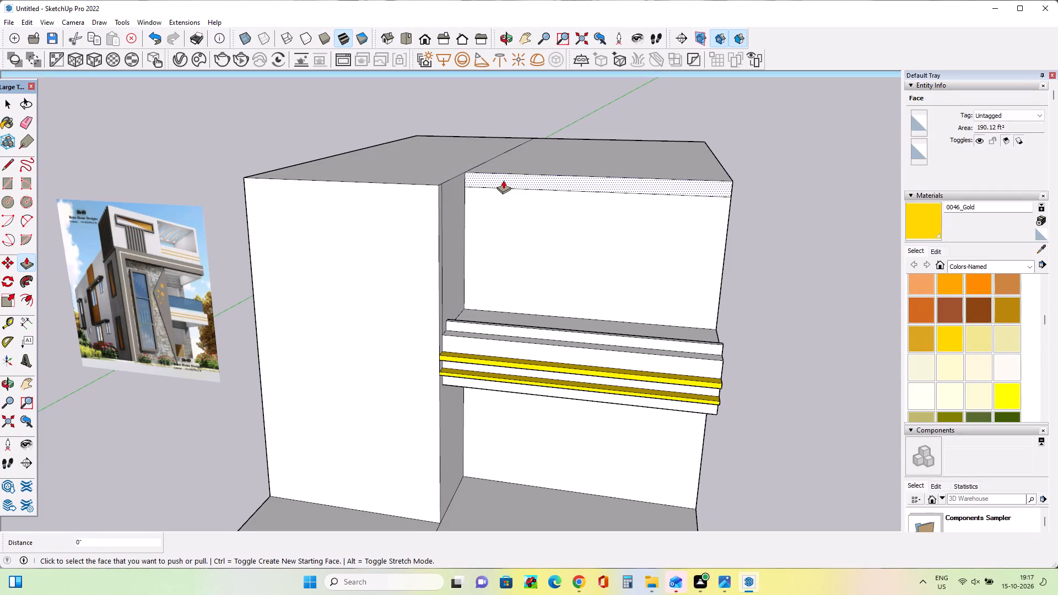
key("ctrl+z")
Pull the front face of the roof band above the balcony out about 3' 3 3/16", flush with the adjoining block's front wall.
left_click(545, 179)
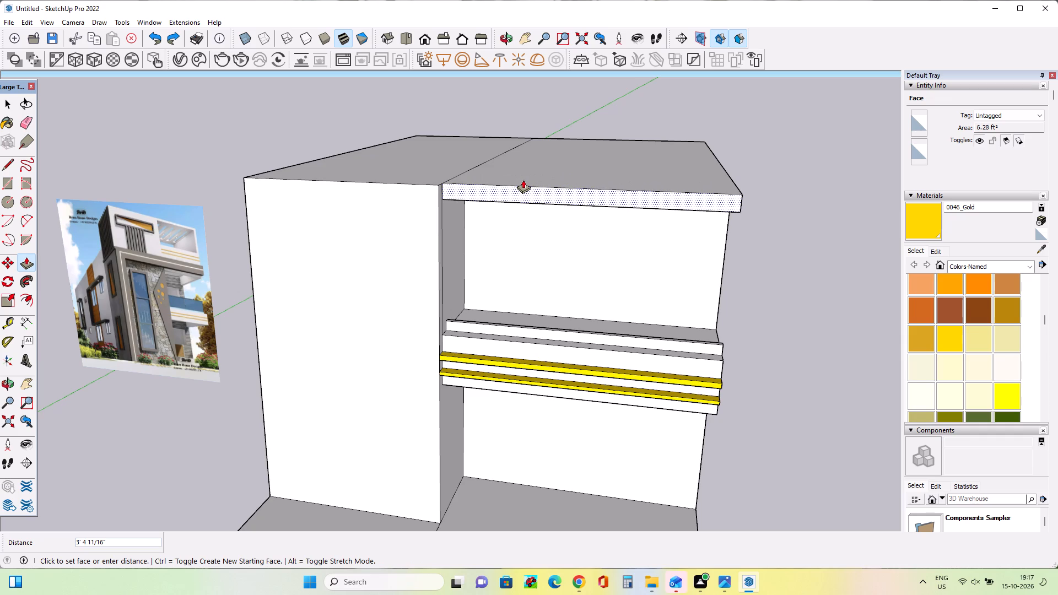
left_click(523, 179)
Draw a full-height rectangle about 14' 2 9/16" by 1' 4 13/16" along the outer edge of the block's front wall.
middle_click_drag(513, 252, 591, 215)
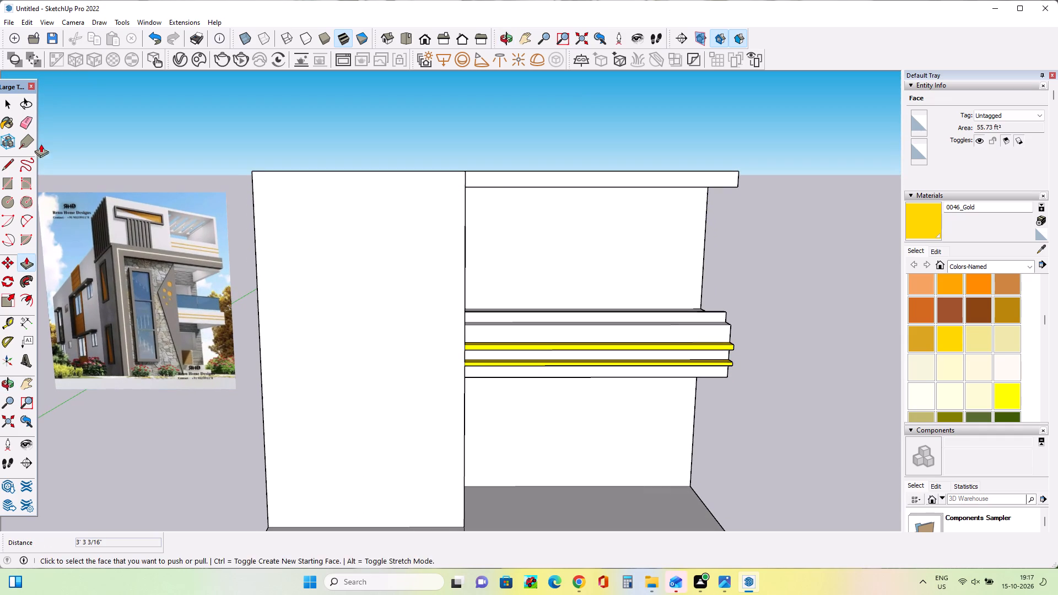
left_click(9, 179)
scroll(283, 250, "down", 4)
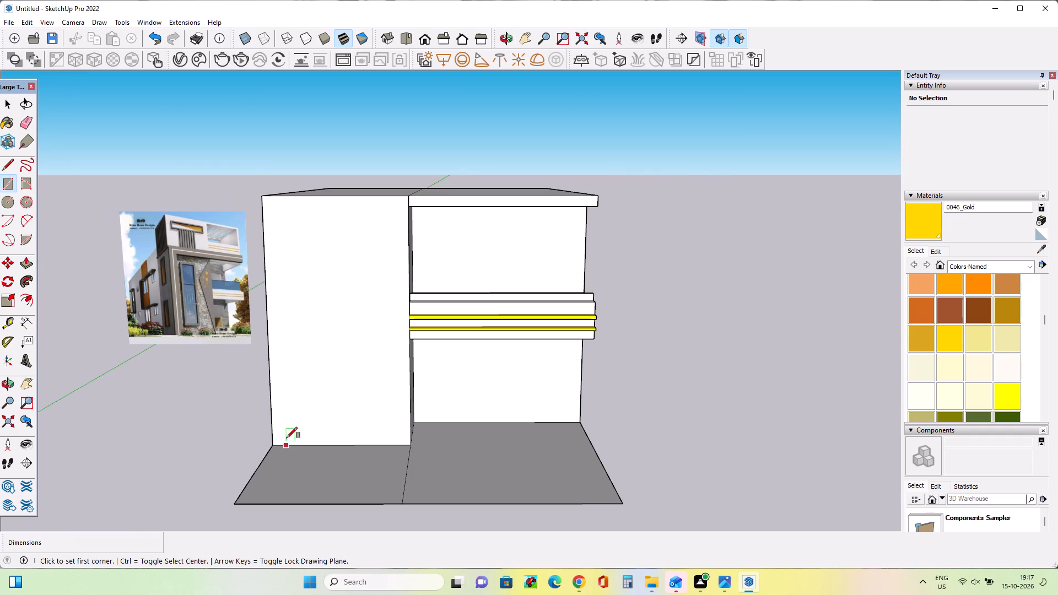
left_click(277, 443)
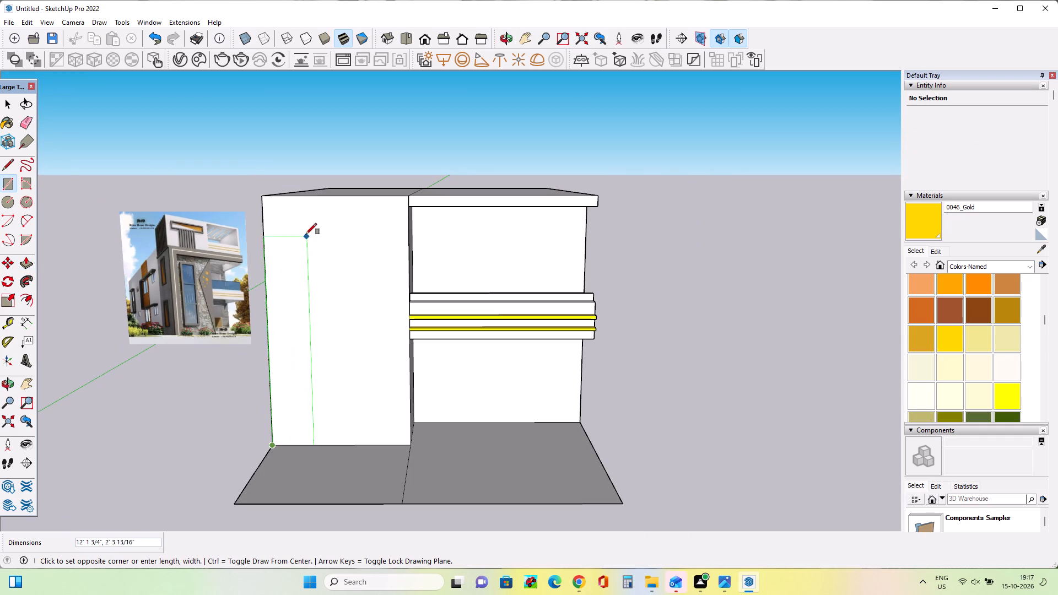
left_click(288, 197)
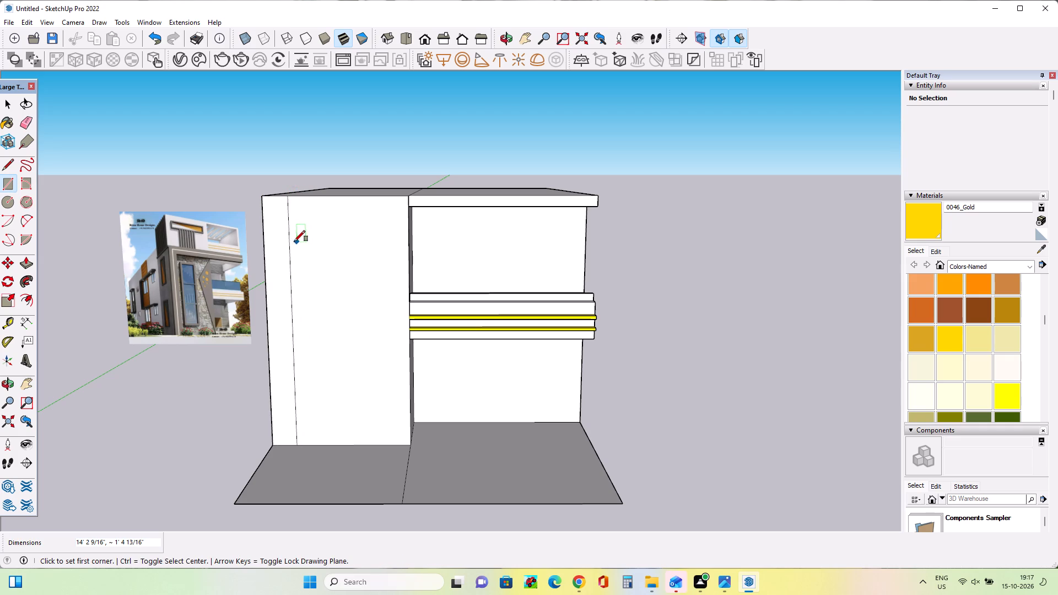
Draw a rectangle about 7' 11 5/16" by 10 13/16" along the top edge of the block's front wall.
left_click(264, 197)
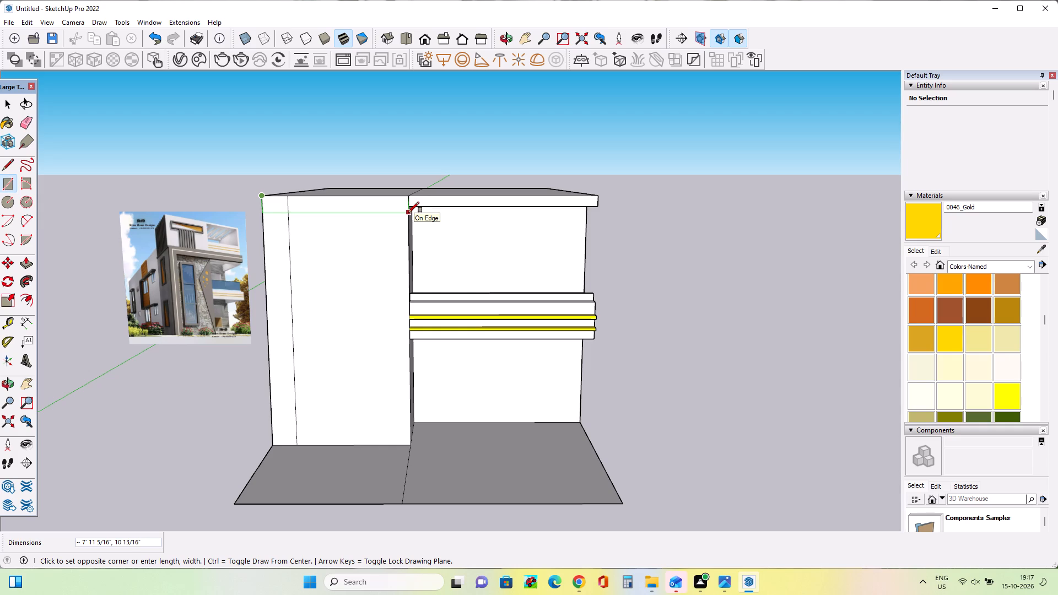
left_click(408, 213)
Pull the vertical strip at the front wall's outer edge out about 11 1/4".
middle_click_drag(401, 259, 462, 273)
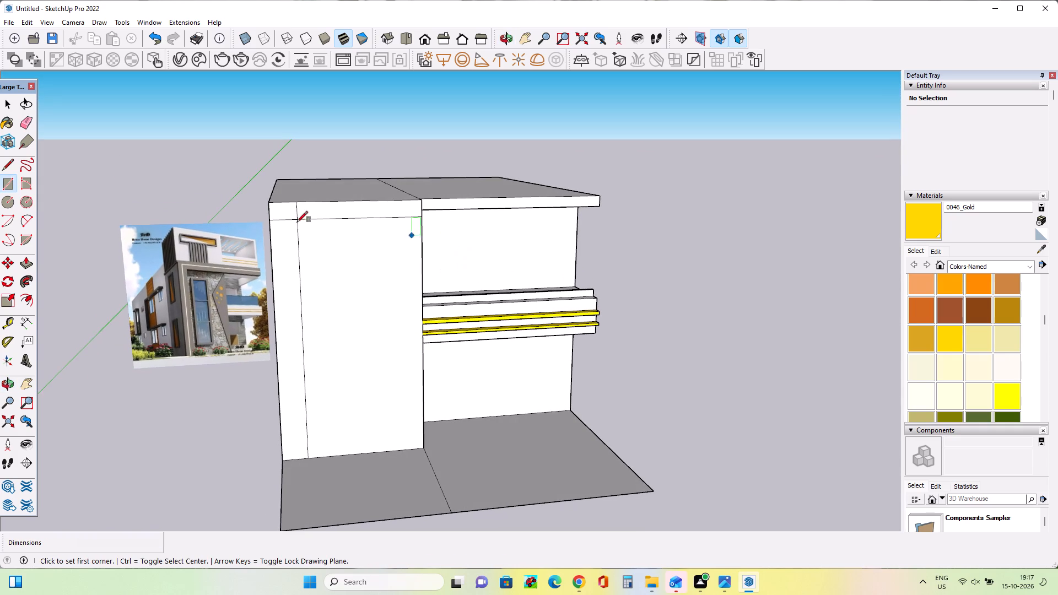
left_click(27, 265)
left_click(295, 349)
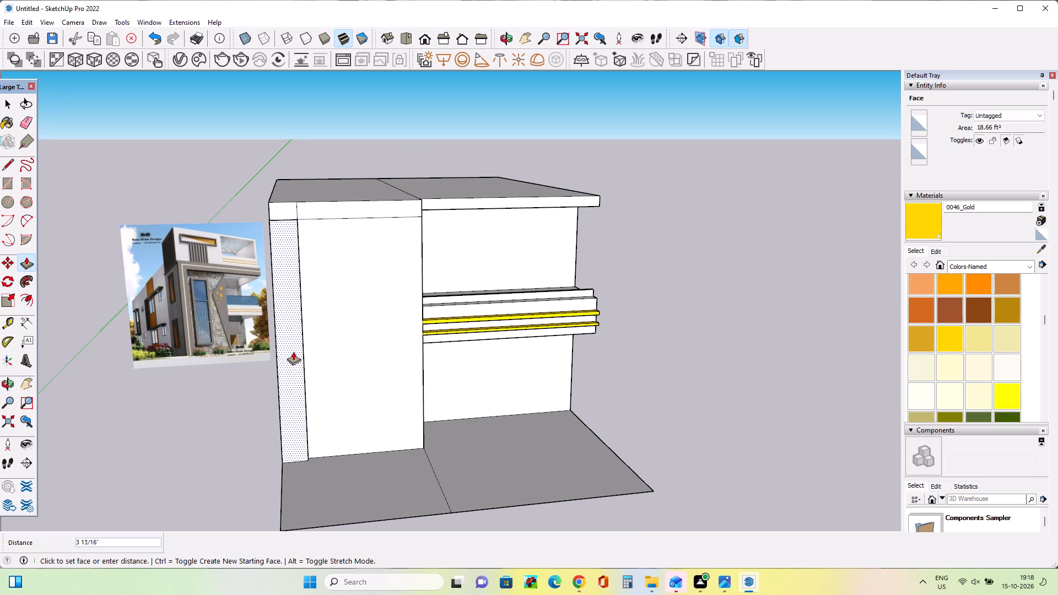
left_click(292, 354)
Push the front face of the vertical strip back about 4 3/16".
scroll(315, 372, "up", 2)
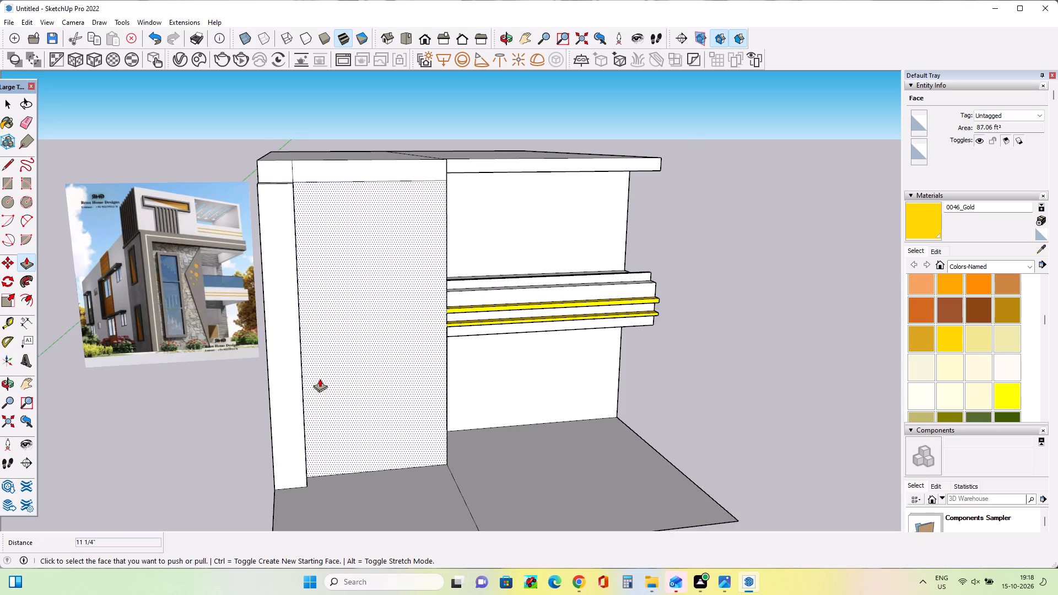
scroll(320, 379, "up", 3)
middle_click_drag(319, 378, 183, 399)
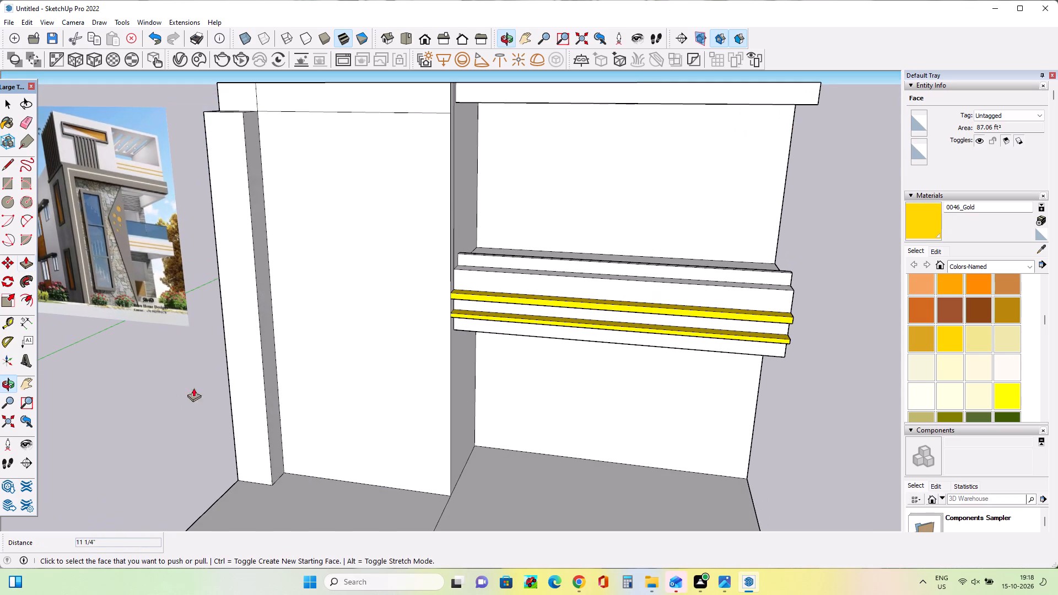
left_click(246, 234)
left_click(251, 231)
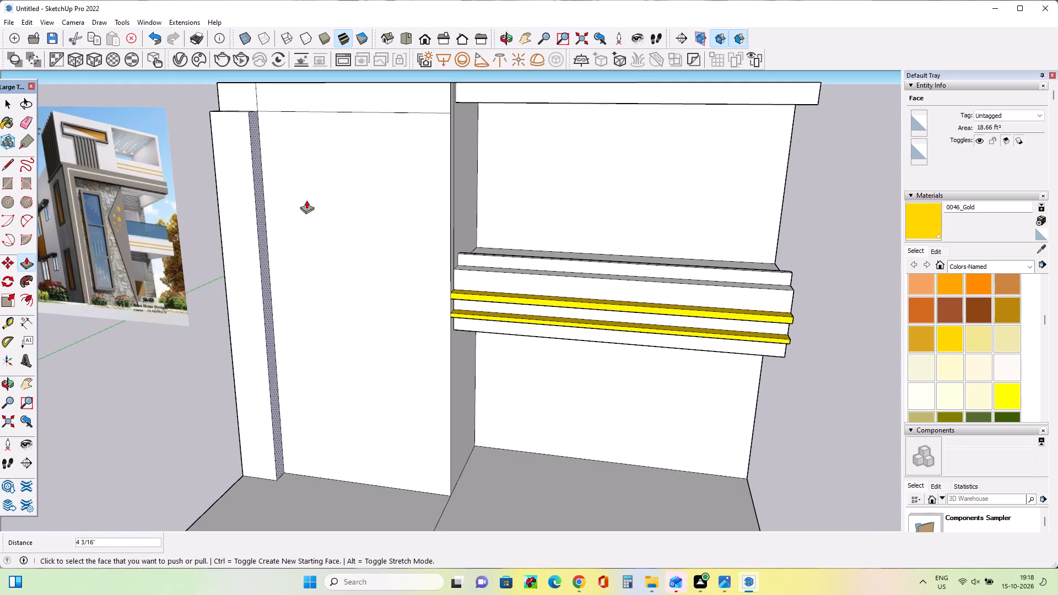
Pull the corner square above the strip and the adjoining top band out about 7 1/16", flush with the vertical strip.
middle_click_drag(333, 202, 354, 258)
left_click(236, 108)
left_click(229, 137)
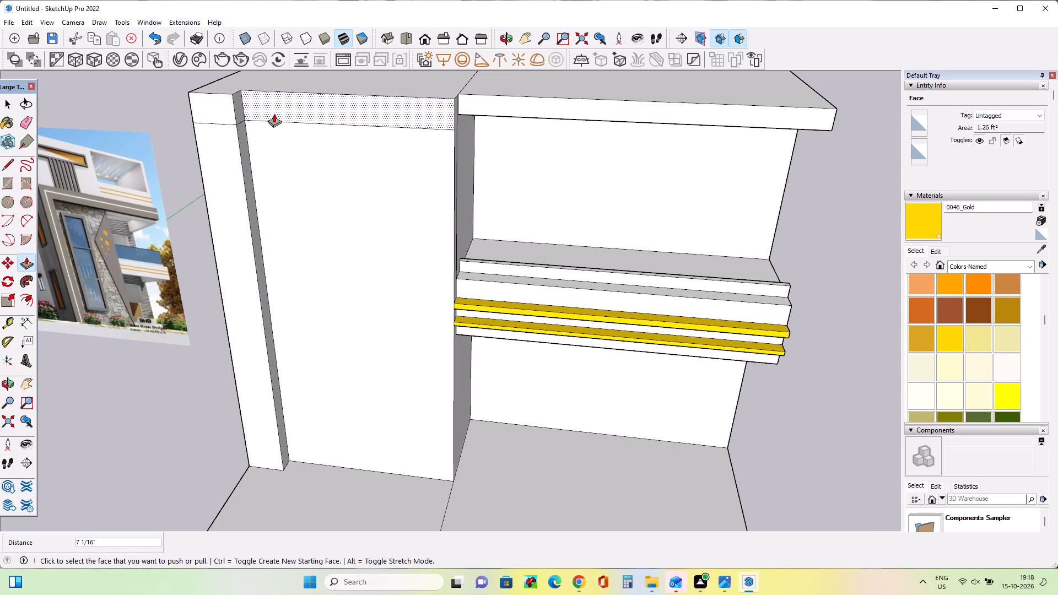
left_click(276, 111)
left_click(229, 109)
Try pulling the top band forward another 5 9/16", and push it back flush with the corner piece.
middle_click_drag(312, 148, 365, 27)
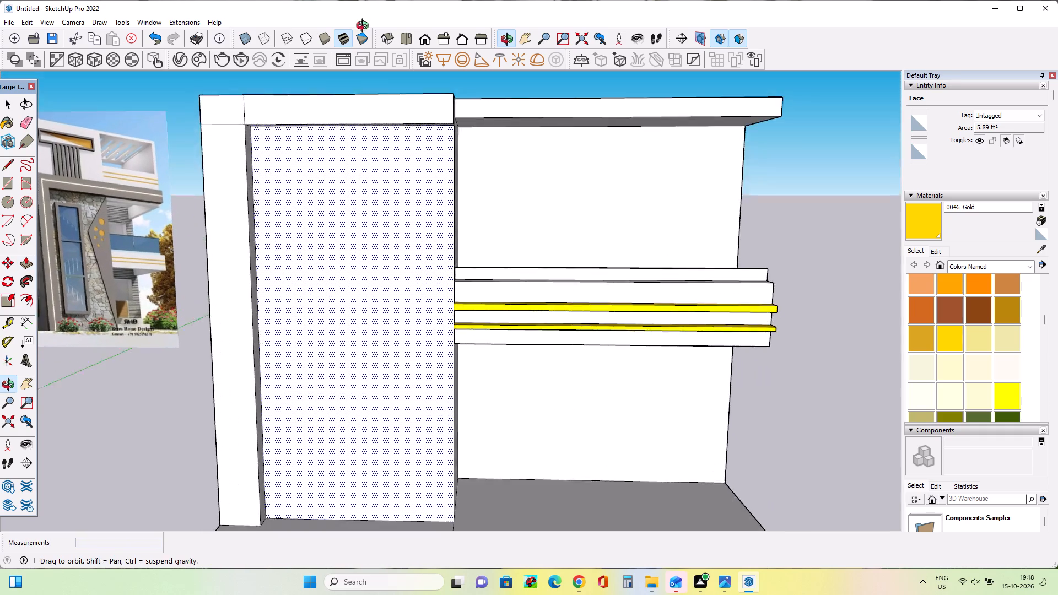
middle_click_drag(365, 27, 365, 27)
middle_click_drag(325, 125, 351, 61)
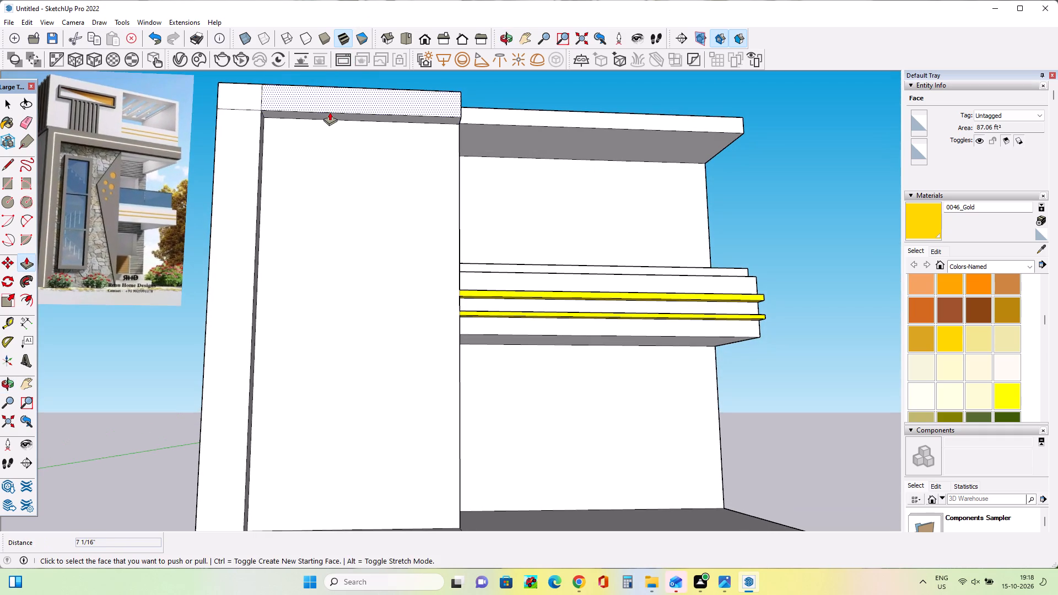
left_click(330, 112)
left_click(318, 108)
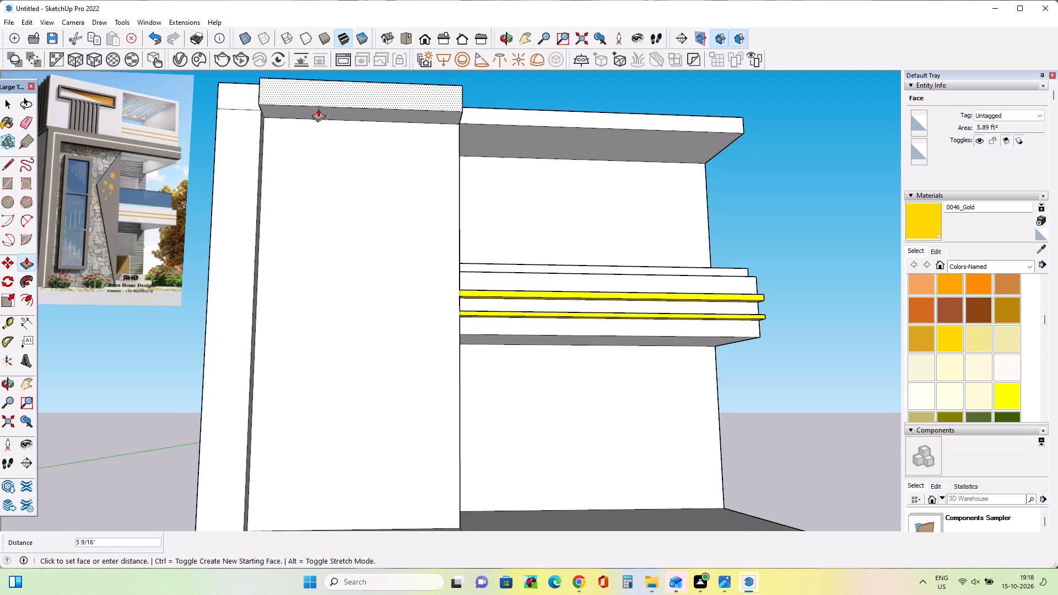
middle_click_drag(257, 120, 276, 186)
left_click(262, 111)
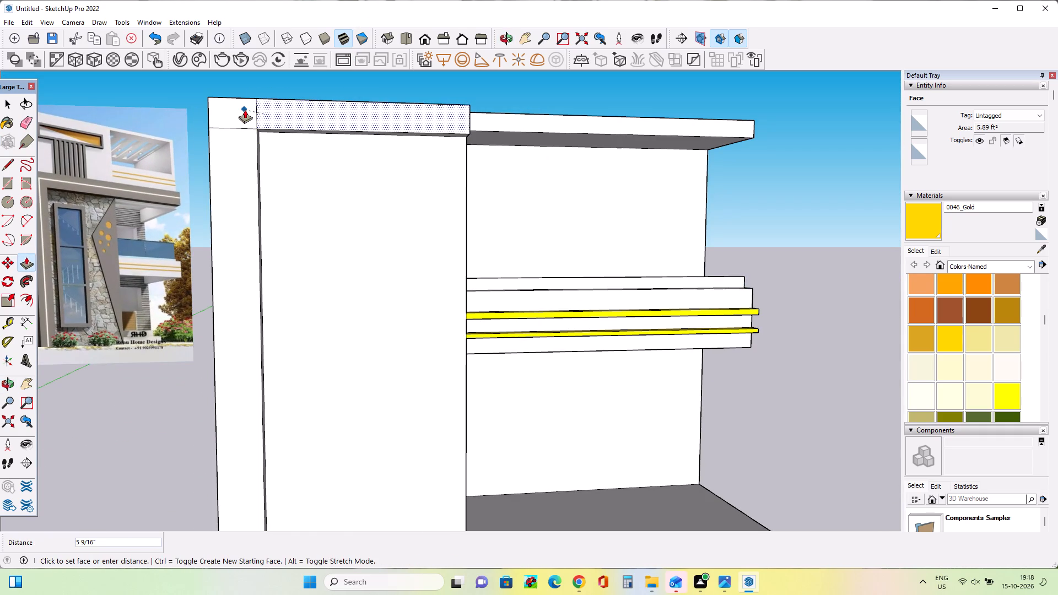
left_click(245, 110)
Pull the underside of the top band down about 2 15/16".
scroll(287, 150, "up", 4)
middle_click_drag(288, 153, 299, 73)
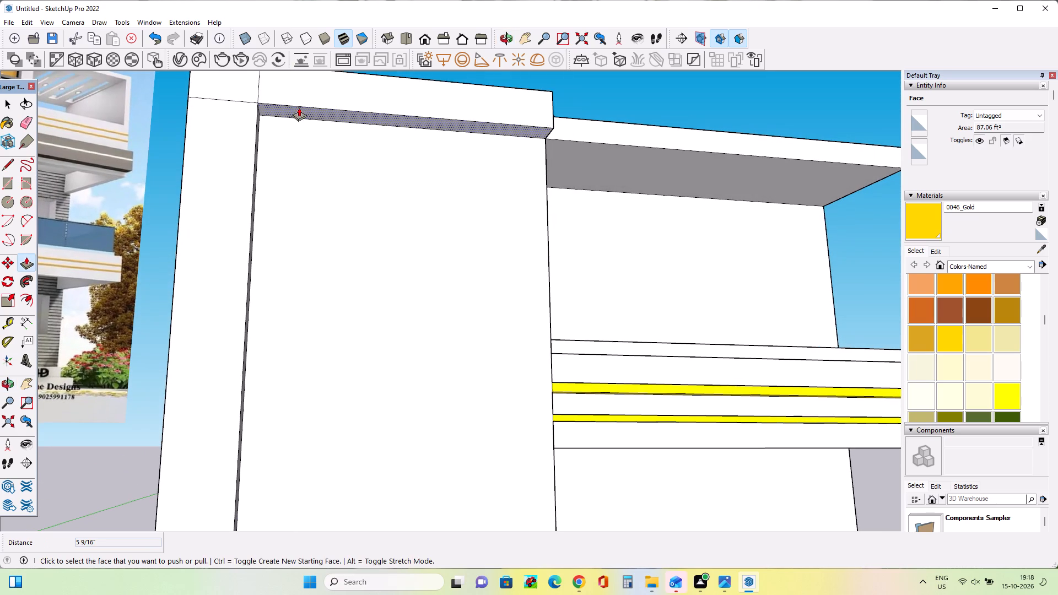
left_click(299, 111)
left_click(298, 122)
Draw a line about 5 3/16" long across the block's side at the band's lower edge, closing off the band's end face.
middle_click_drag(332, 164, 303, 186)
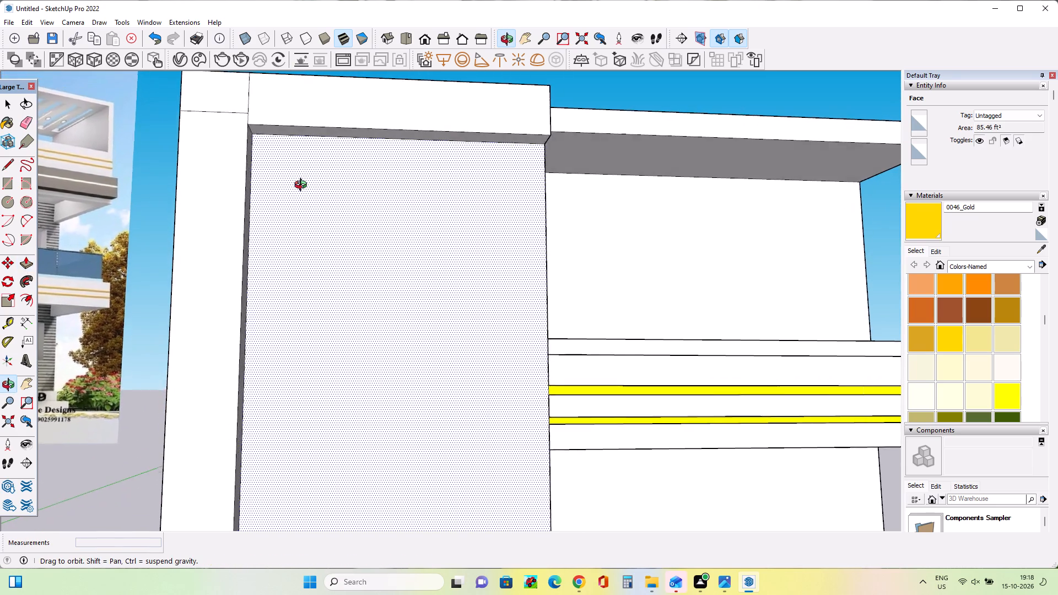
middle_click_drag(303, 186, 273, 202)
scroll(286, 196, "down", 5)
middle_click_drag(490, 227, 266, 270)
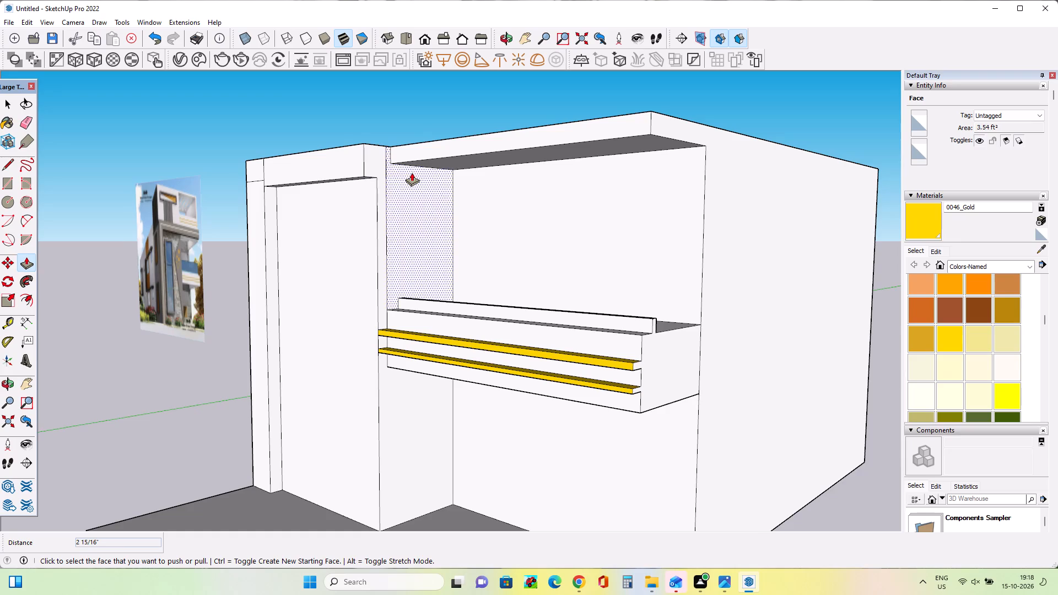
middle_click_drag(409, 172, 378, 181)
left_click(7, 166)
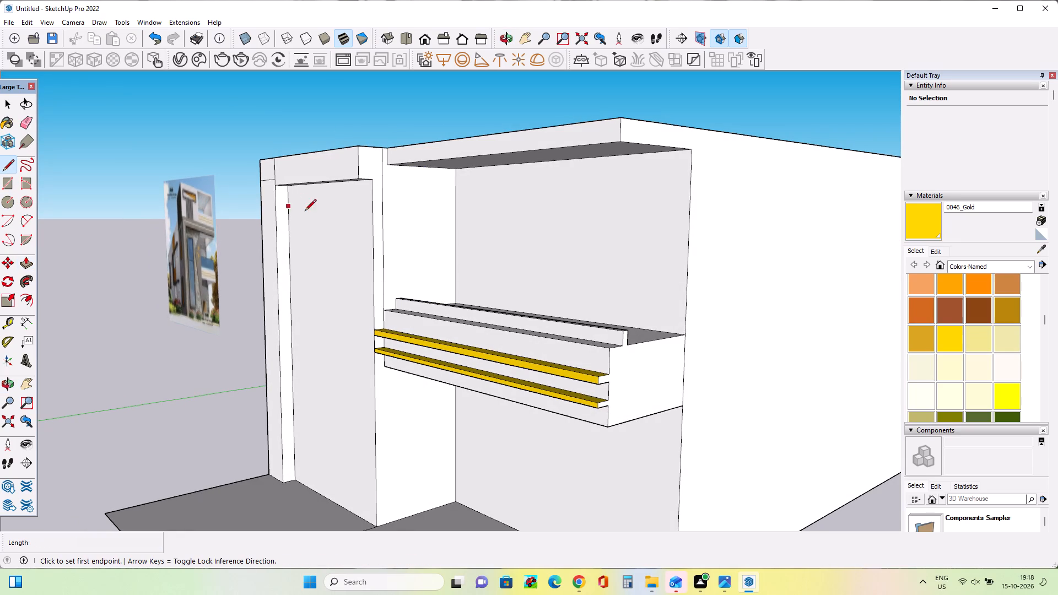
left_click(371, 180)
left_click(382, 180)
Extend the top band's end face about 10' 5 5/16" across the front of the balcony opening.
left_click(22, 267)
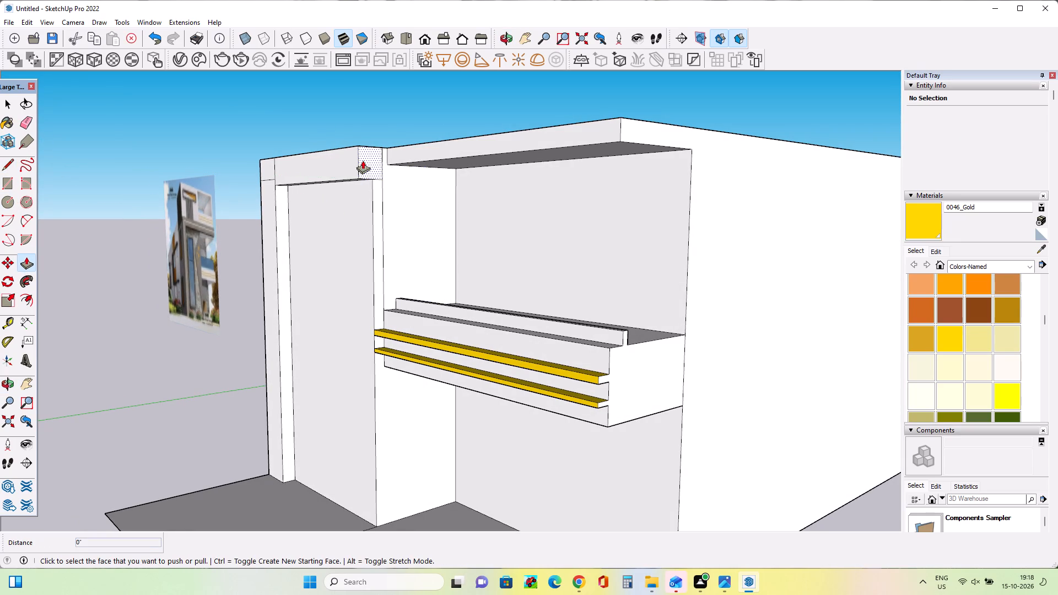
left_click(371, 160)
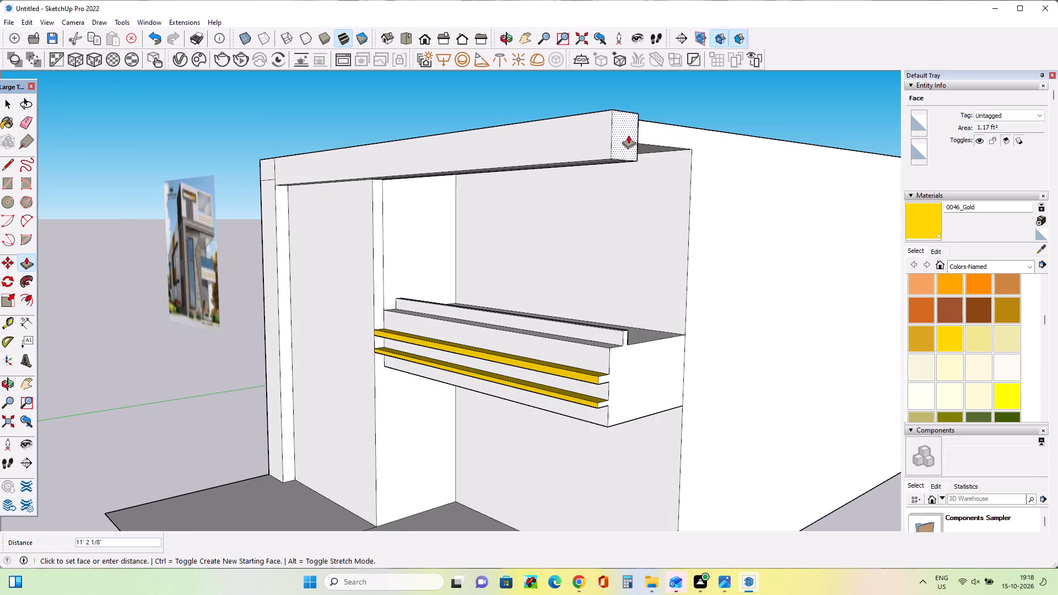
middle_click_drag(689, 142, 558, 243)
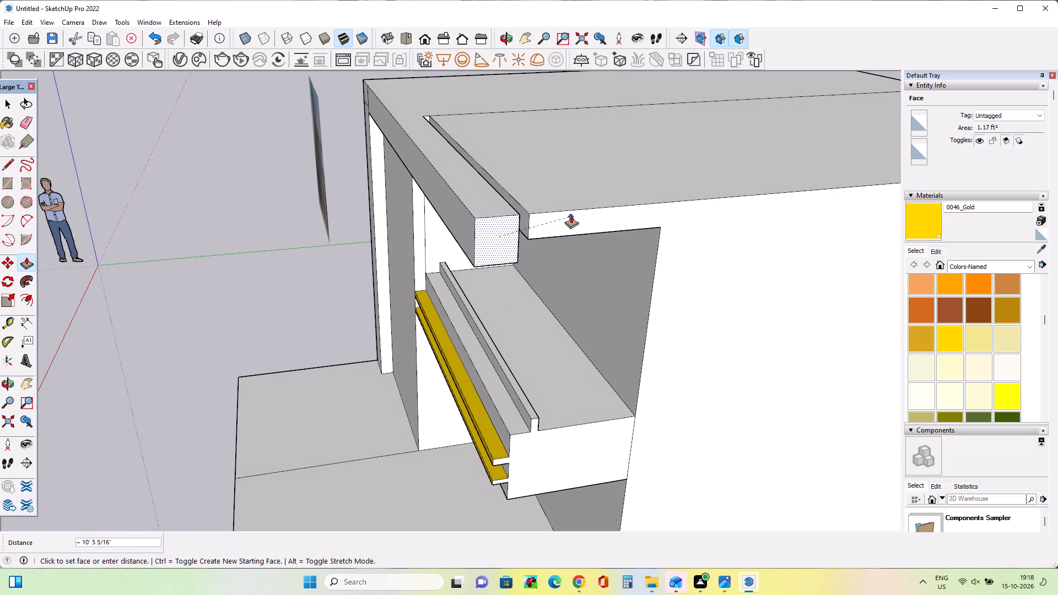
left_click(571, 215)
Examine the extended top beam and balcony from several angles and compare them with the reference picture.
middle_click_drag(473, 257, 650, 245)
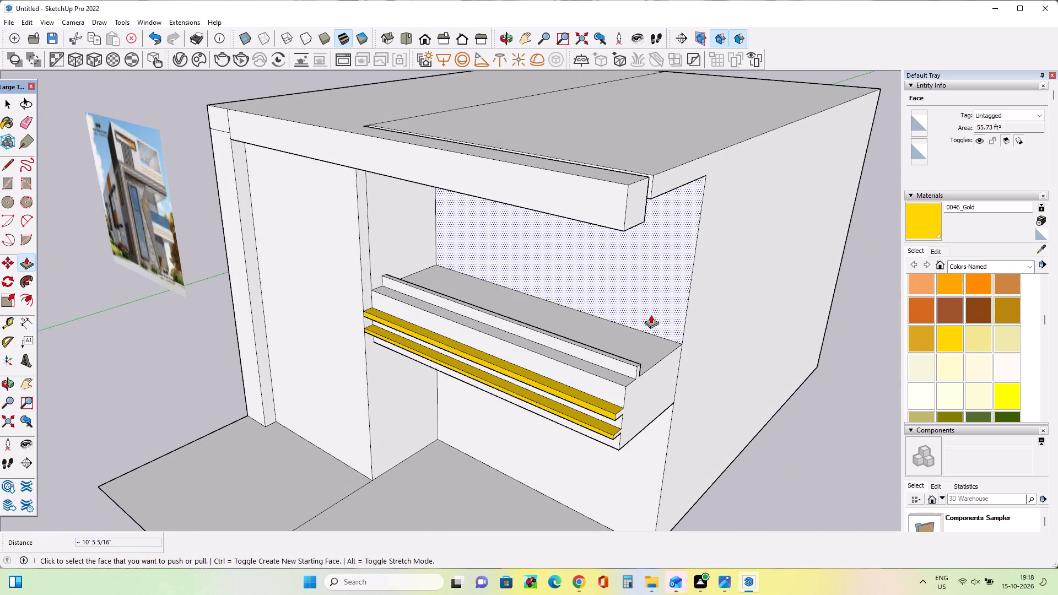
middle_click_drag(646, 288, 652, 257)
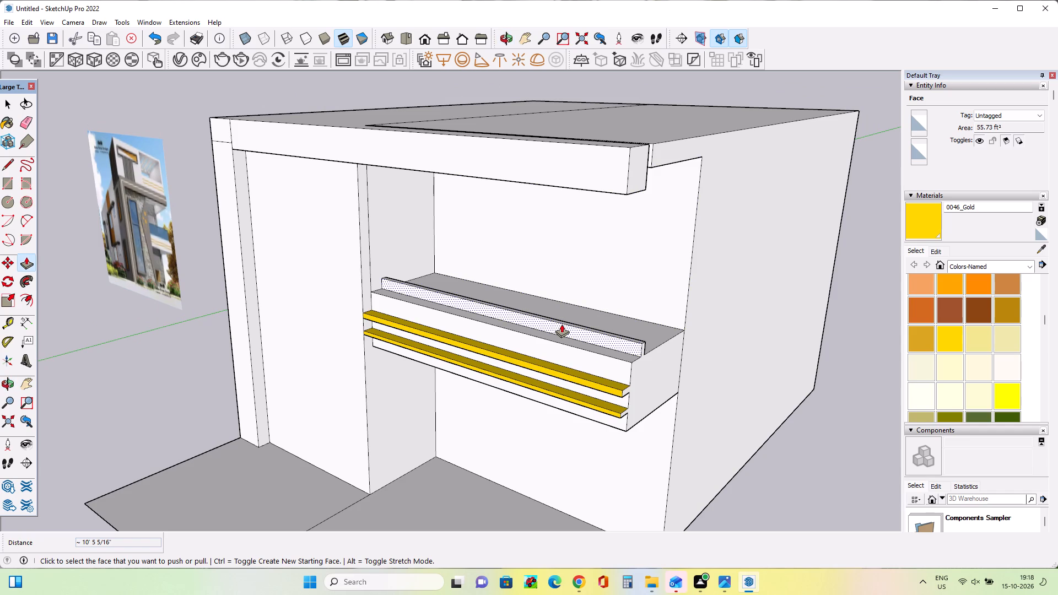
middle_click_drag(564, 320, 652, 241)
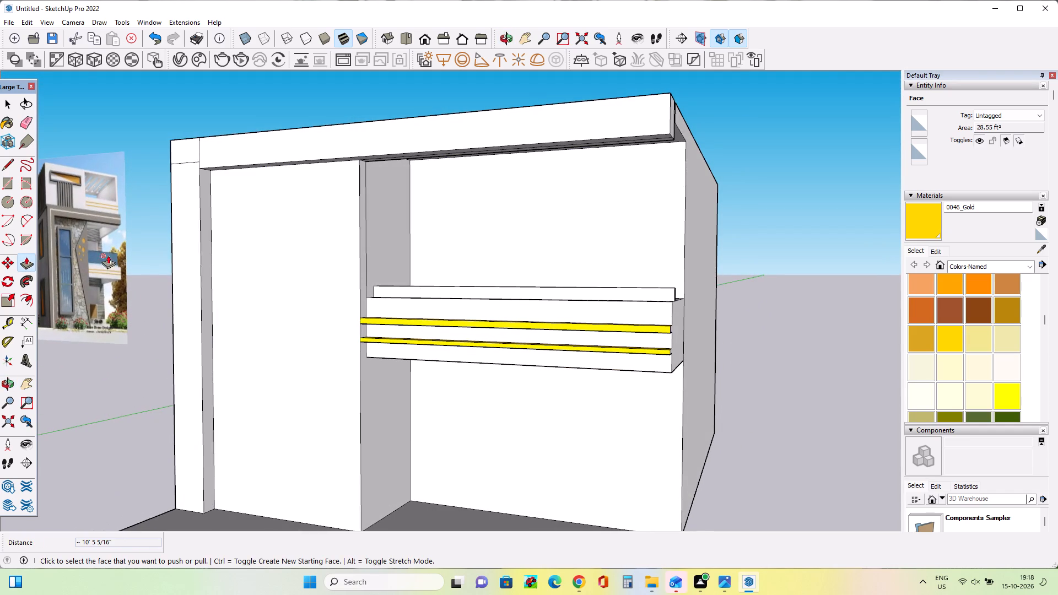
scroll(110, 234, "up", 13)
scroll(111, 234, "down", 6)
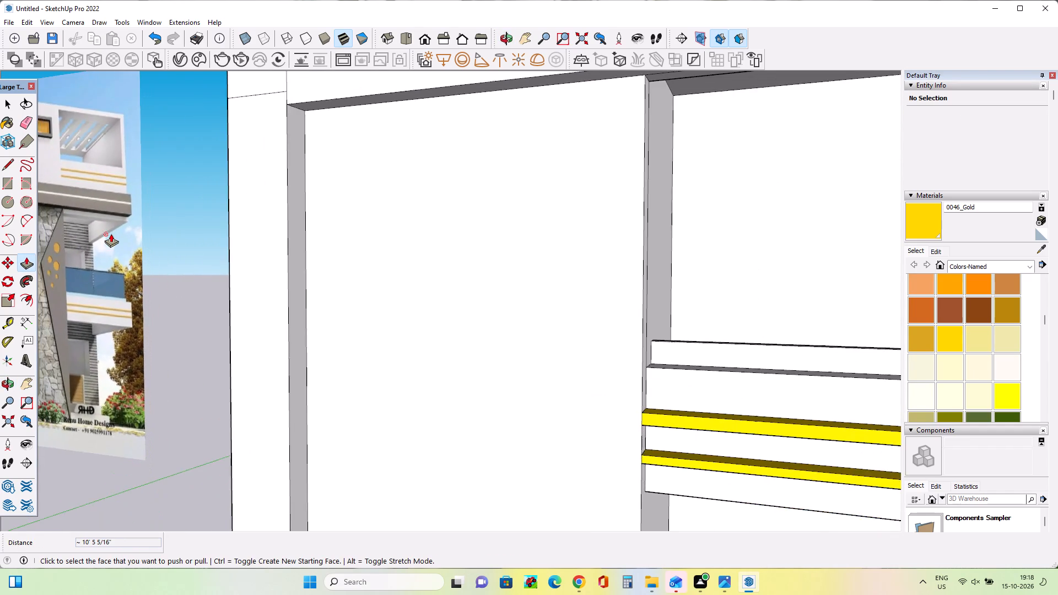
scroll(111, 234, "down", 11)
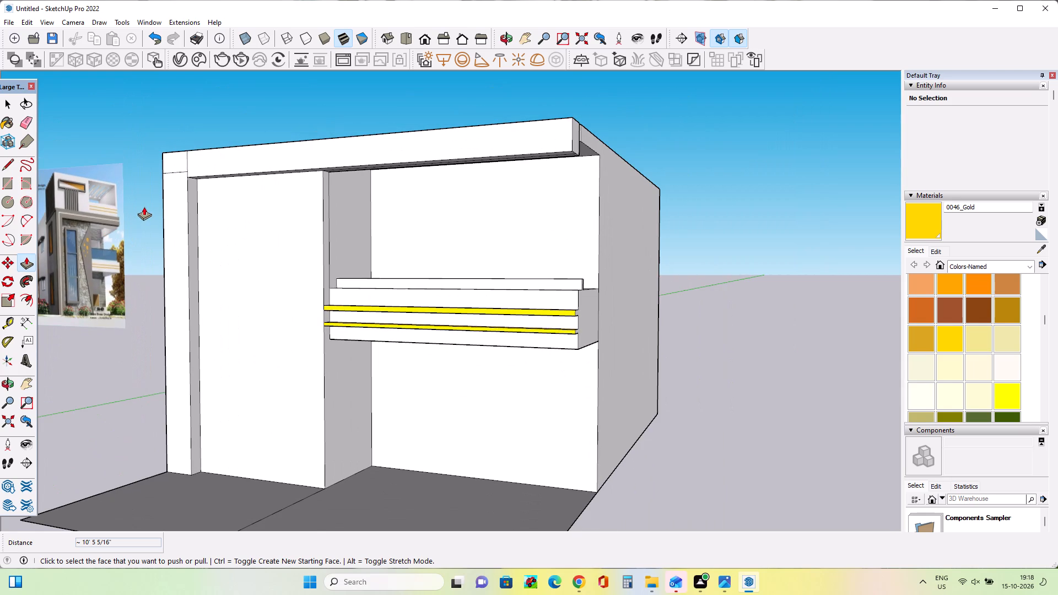
scroll(94, 234, "up", 10)
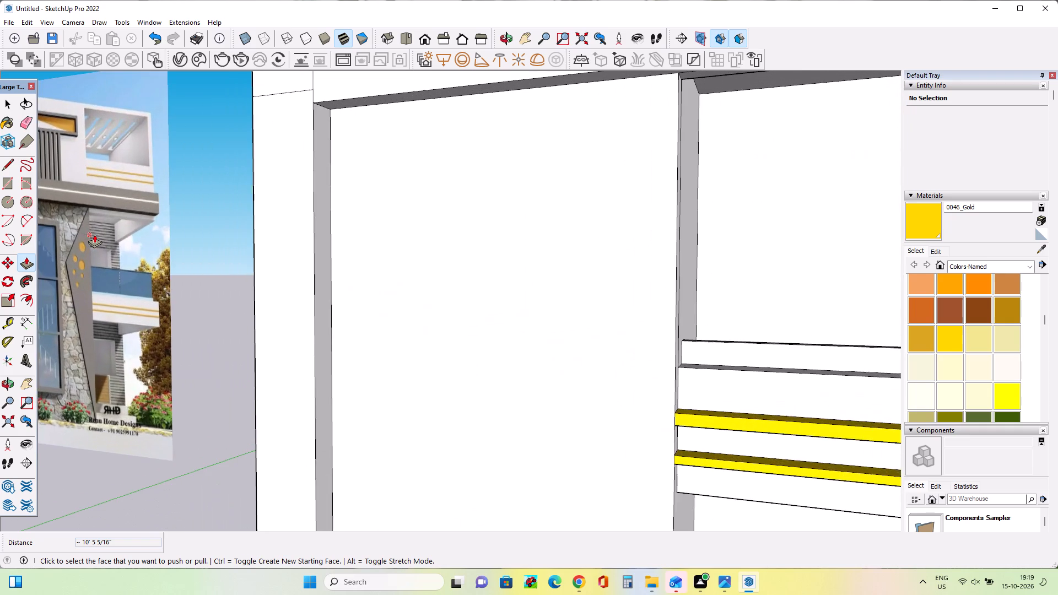
scroll(94, 234, "down", 13)
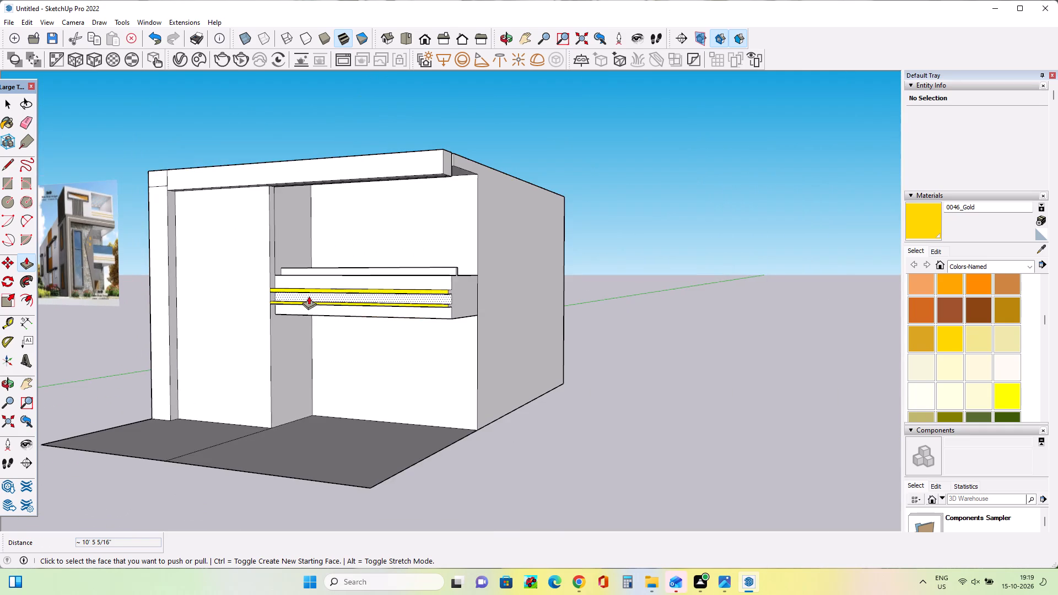
middle_click_drag(309, 296, 158, 338)
scroll(201, 236, "up", 4)
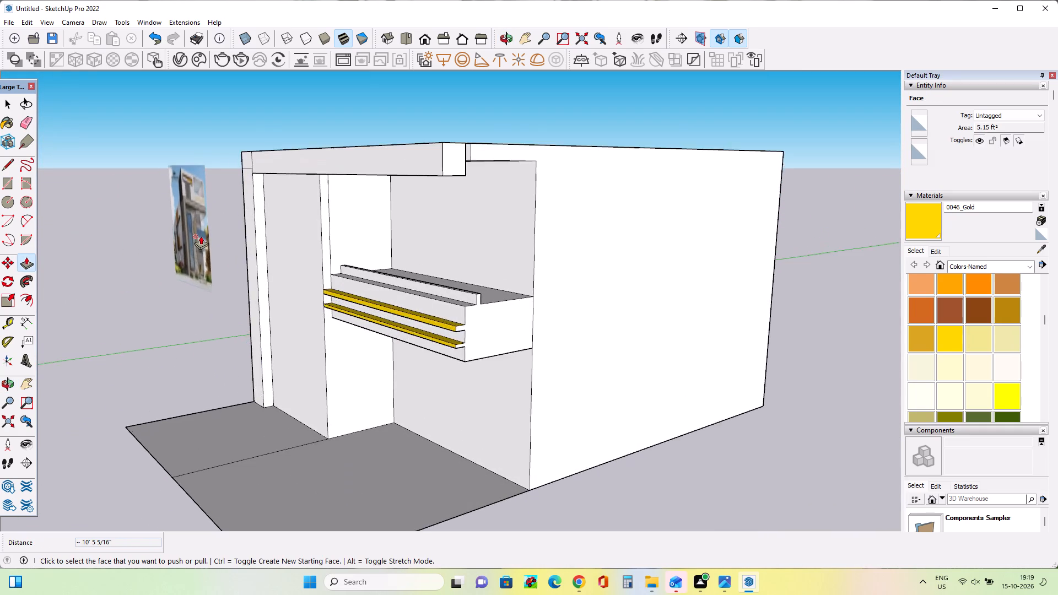
scroll(201, 236, "up", 11)
scroll(201, 235, "down", 3)
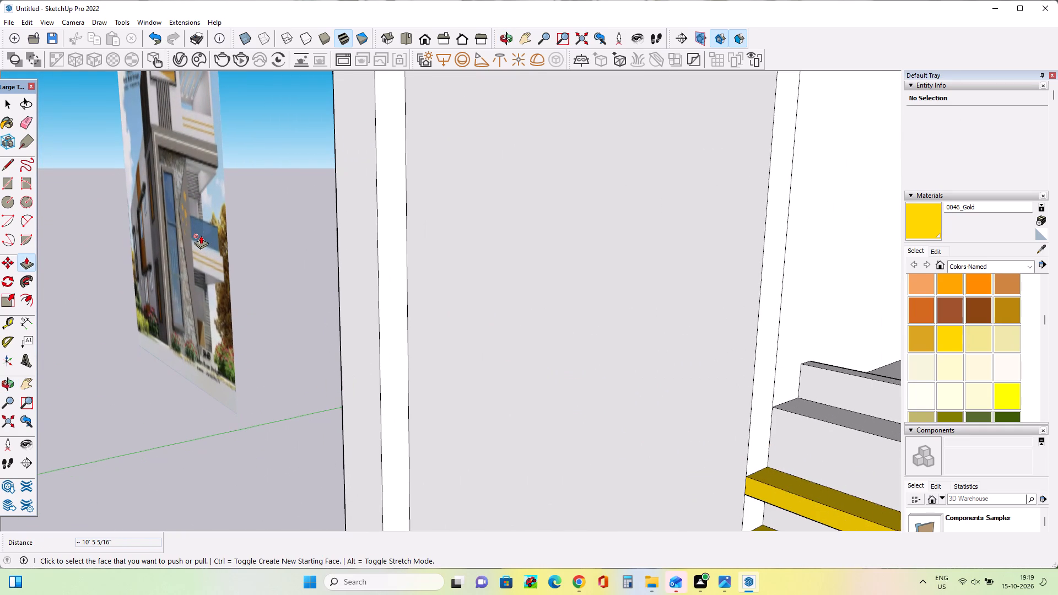
Examine the reference picture, then compare the top beam and gold-striped balcony with it from several angles.
middle_click_drag(206, 198, 215, 262)
middle_click_drag(222, 273, 237, 268)
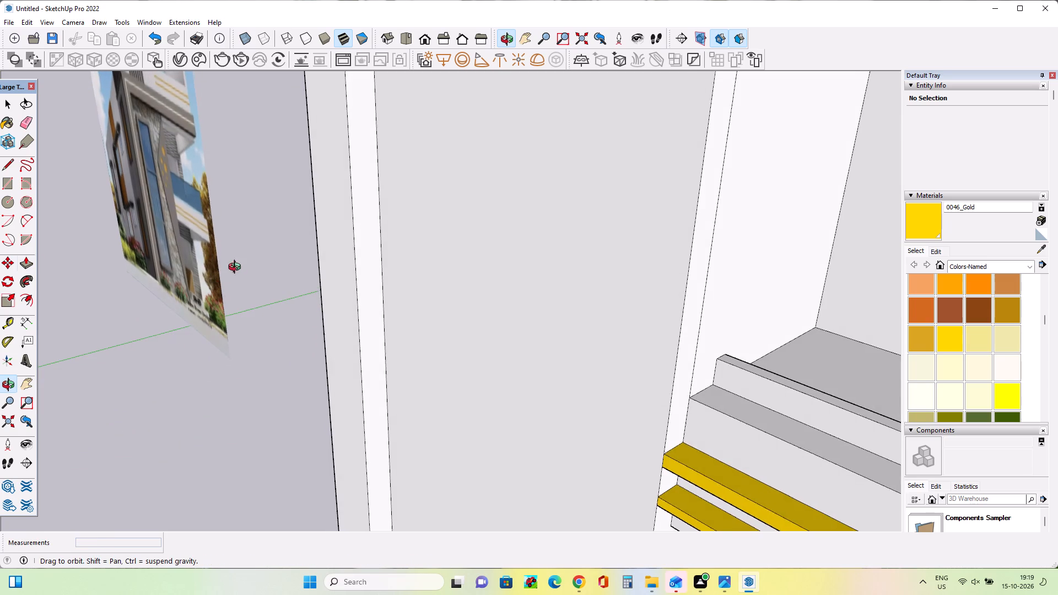
middle_click_drag(237, 268, 332, 230)
scroll(332, 230, "down", 3)
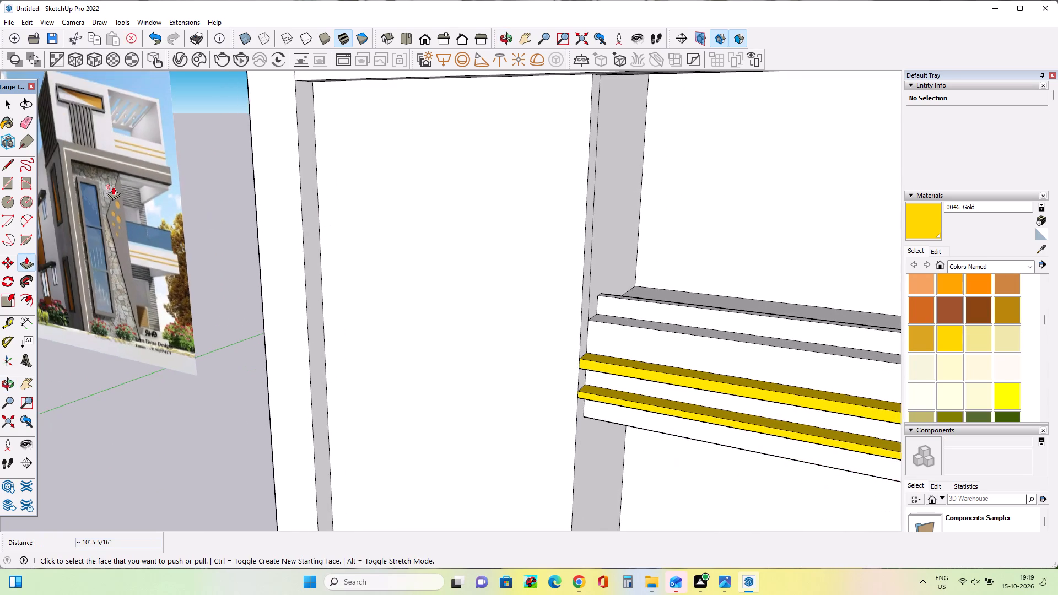
scroll(113, 186, "up", 5)
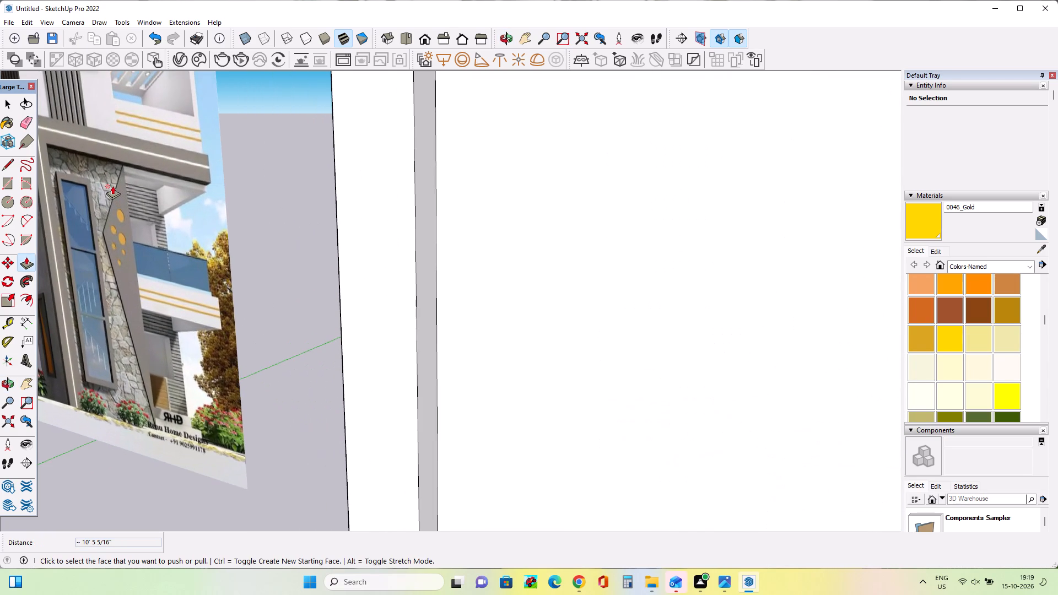
scroll(112, 186, "down", 15)
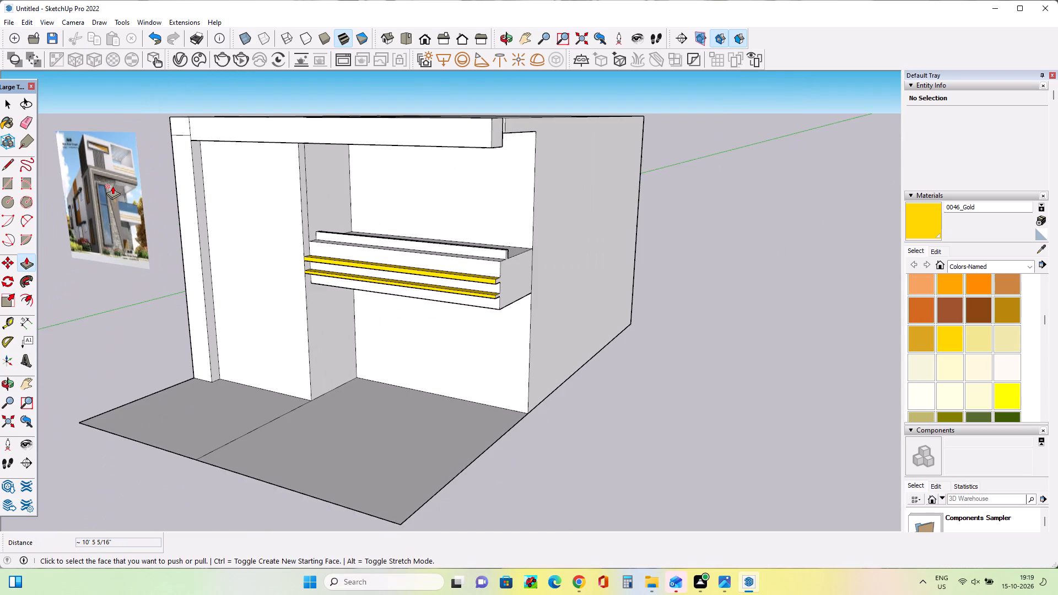
middle_click_drag(112, 186, 109, 196)
scroll(109, 194, "down", 1)
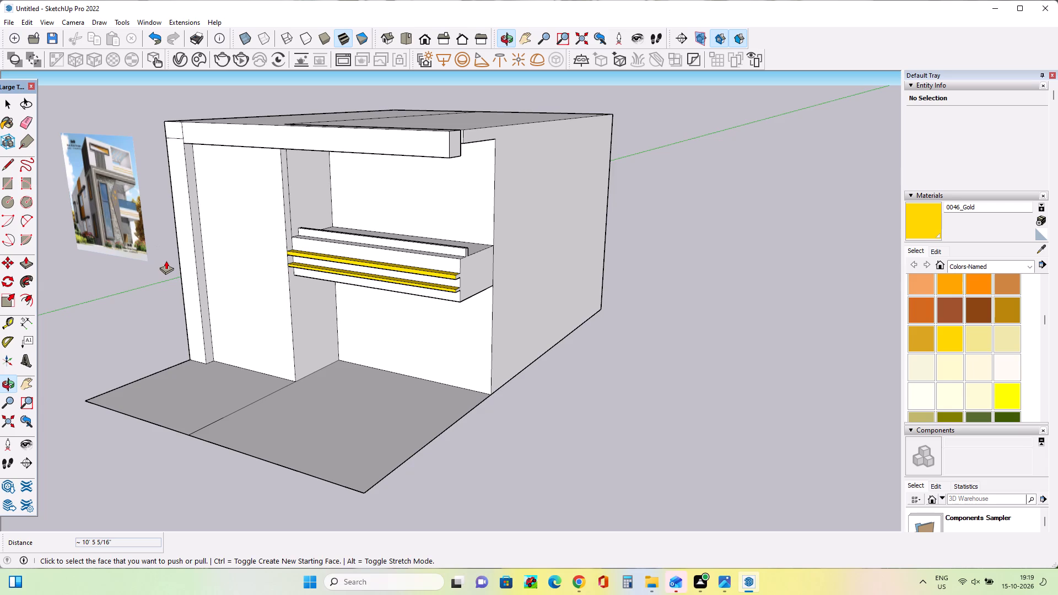
middle_click_drag(166, 265, 72, 282)
middle_click_drag(457, 124, 460, 166)
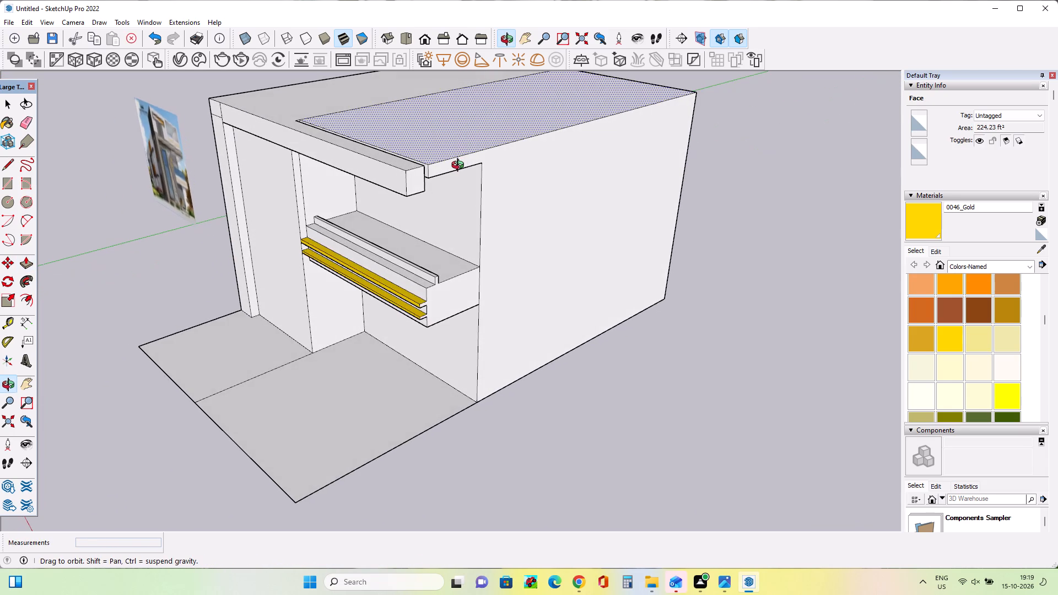
middle_click_drag(460, 166, 462, 165)
middle_click_drag(462, 165, 506, 127)
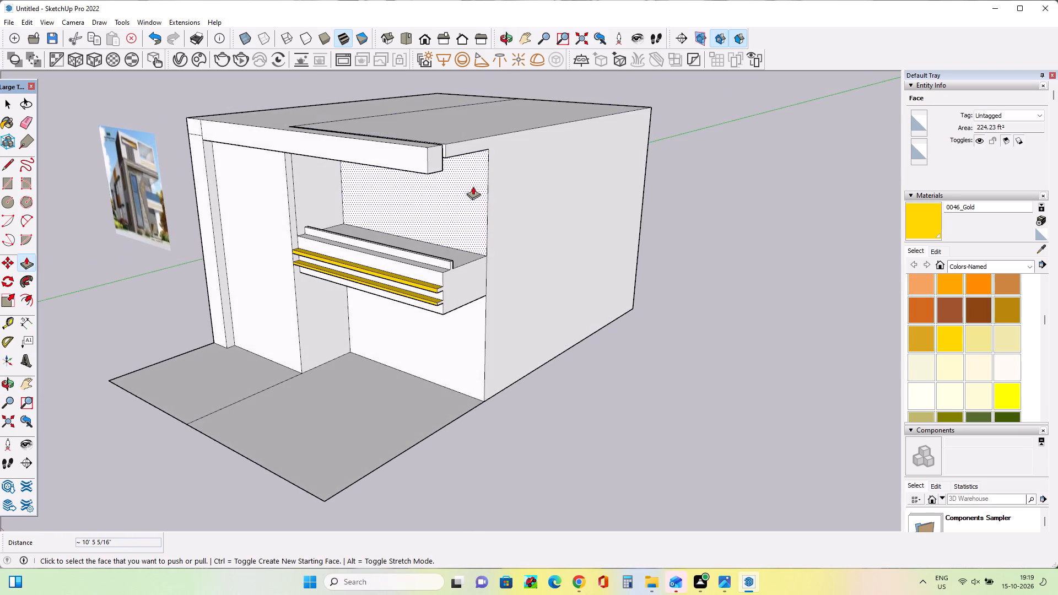
middle_click_drag(472, 186, 576, 59)
middle_click_drag(510, 109, 523, 89)
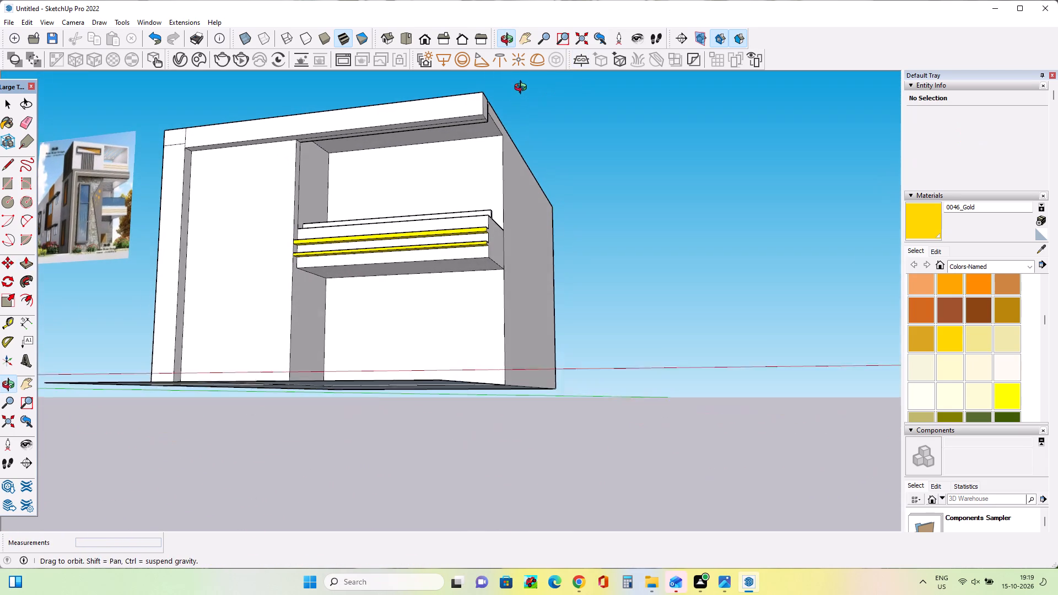
middle_click_drag(523, 89, 523, 88)
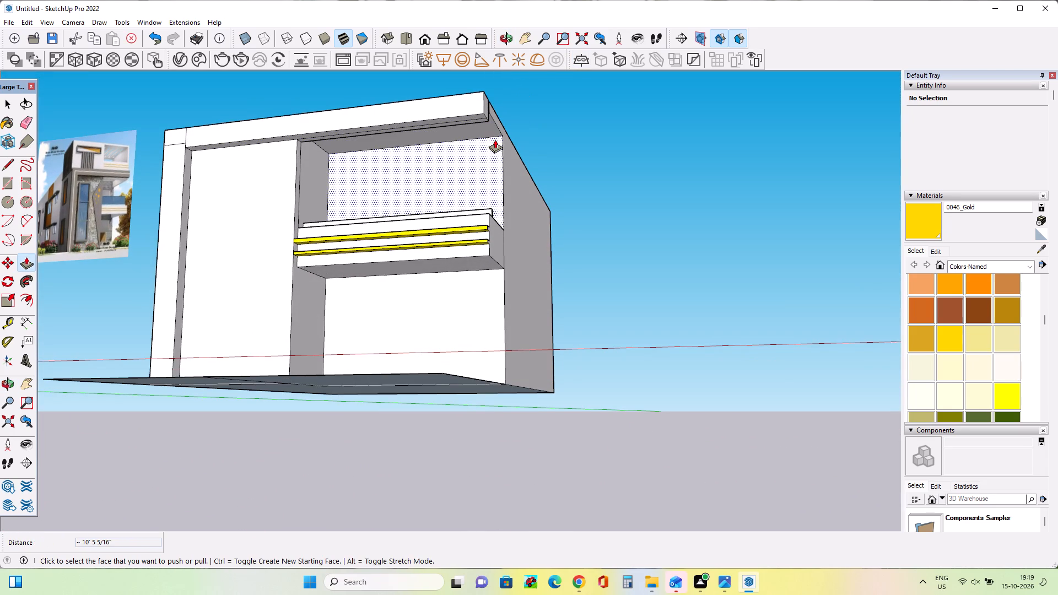
Draw a rectangle about 10' 5 5/16" by 3 7/8" along the front edge of the ceiling above the balcony.
scroll(474, 130, "up", 3)
middle_click_drag(493, 132, 358, 147)
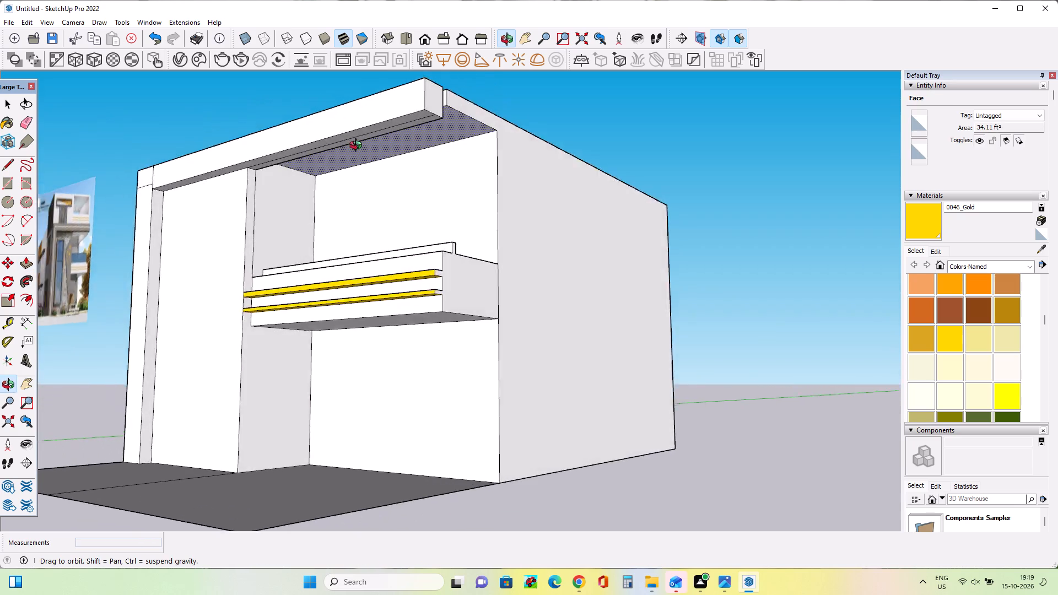
middle_click_drag(358, 147, 278, 163)
middle_click_drag(448, 133, 359, 170)
scroll(333, 154, "up", 4)
middle_click_drag(357, 169, 339, 139)
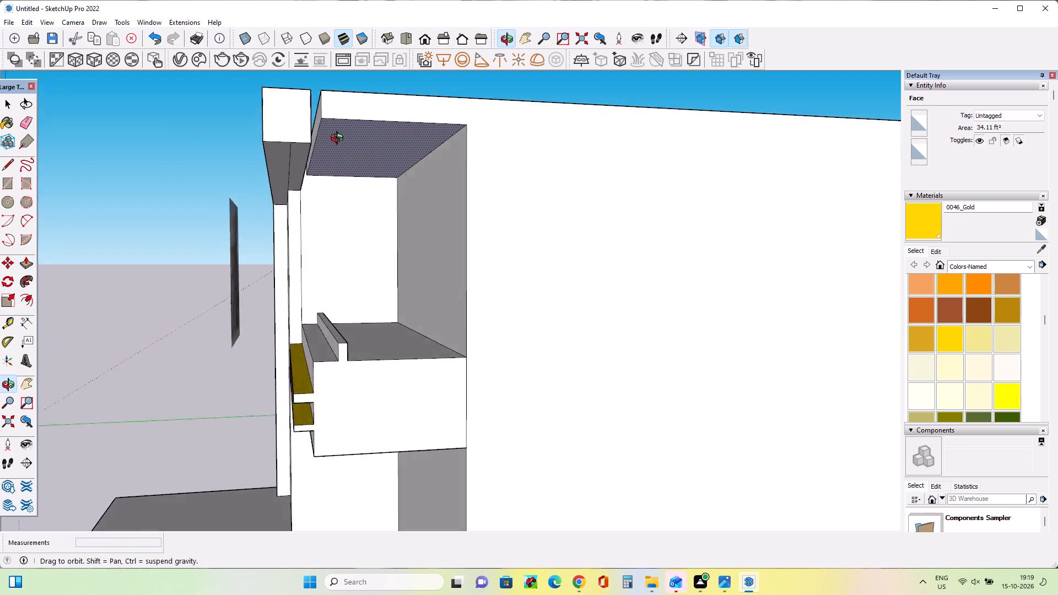
middle_click_drag(339, 139, 331, 136)
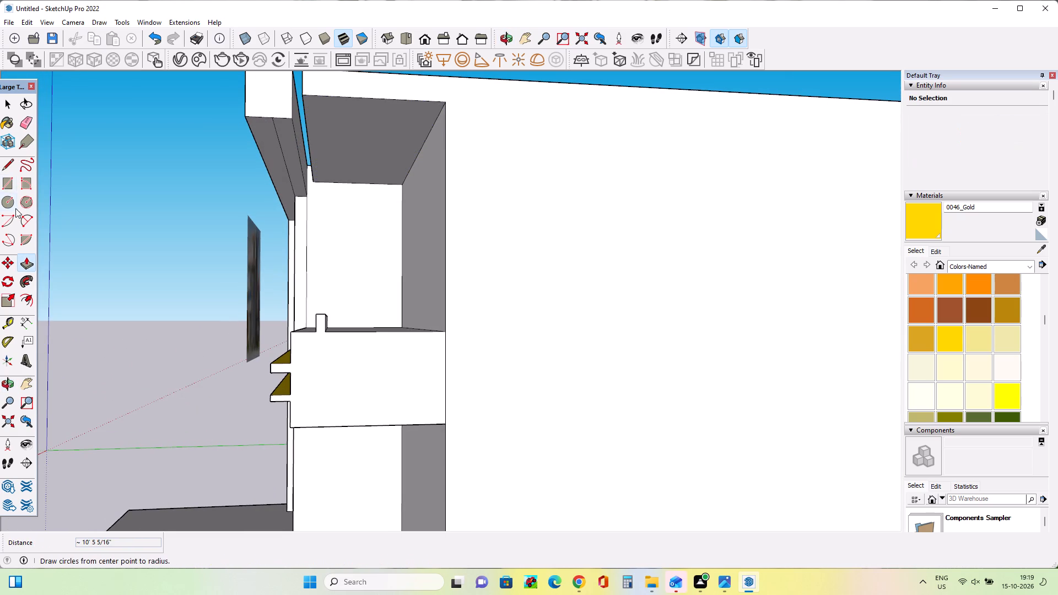
left_click(4, 183)
left_click(321, 170)
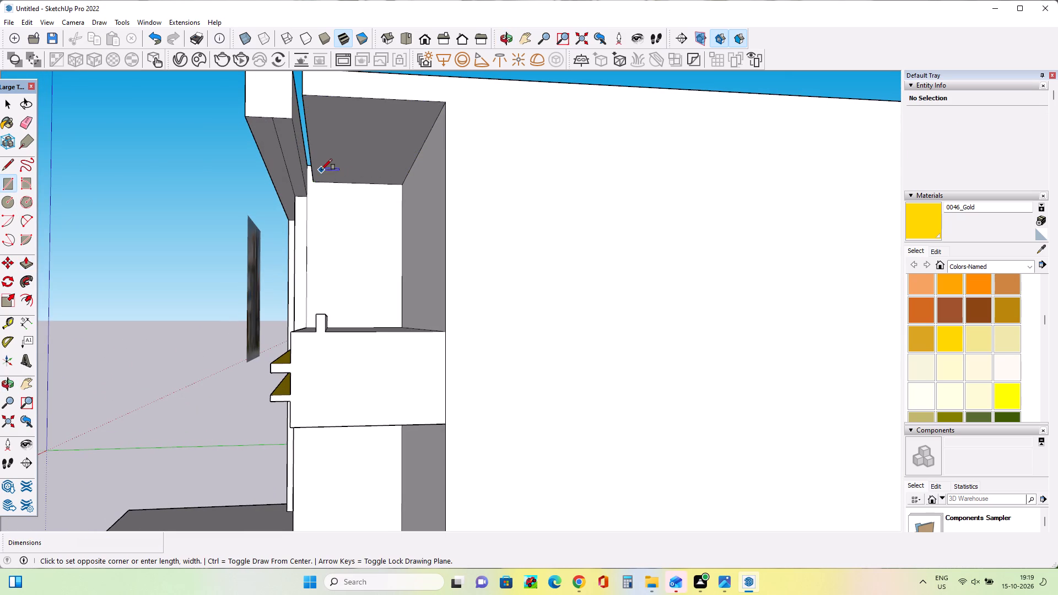
key("Escape")
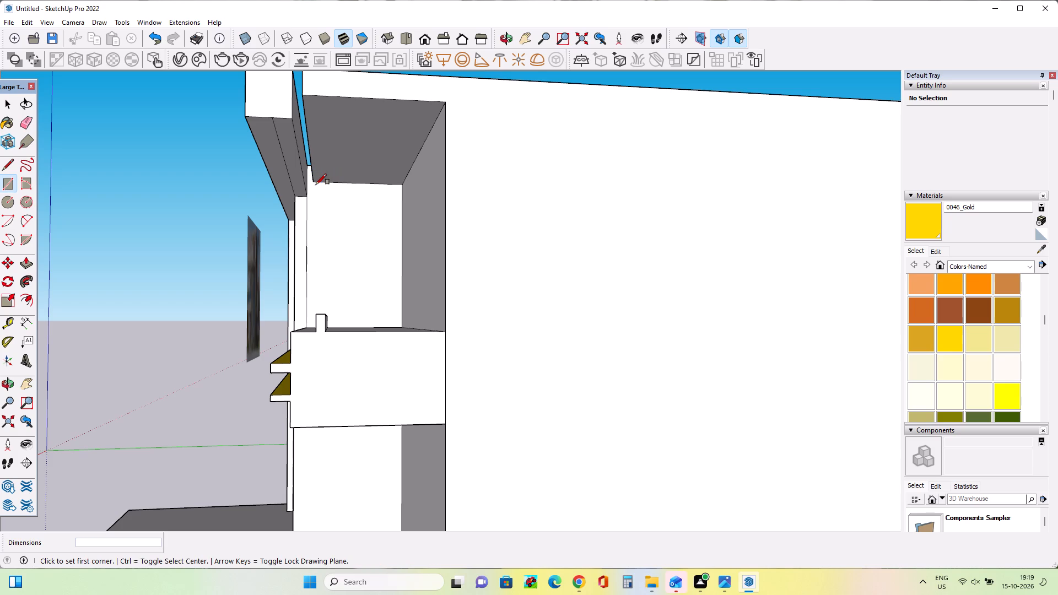
left_click(319, 182)
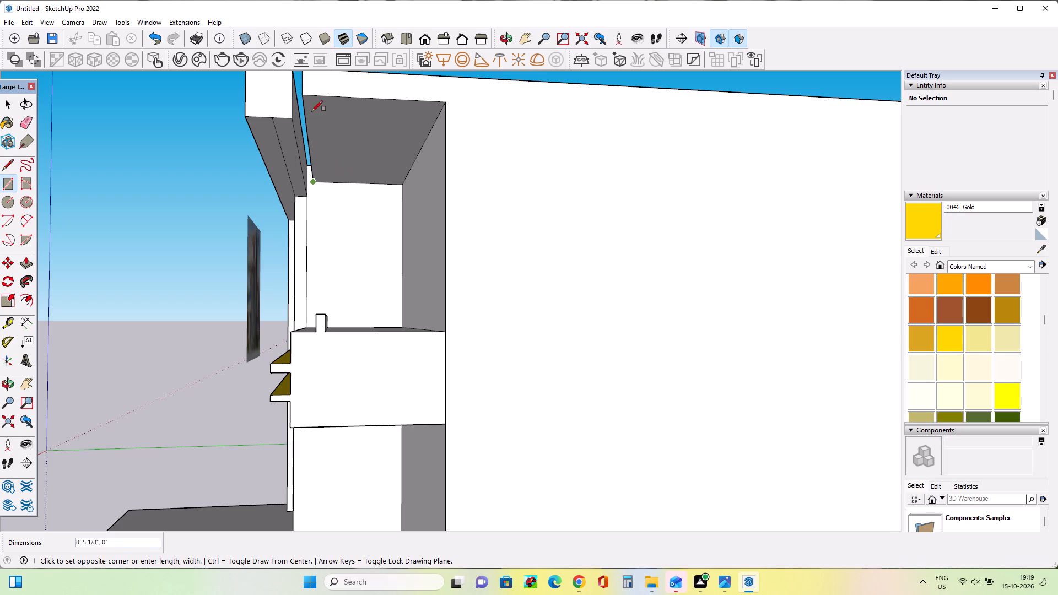
left_click(317, 97)
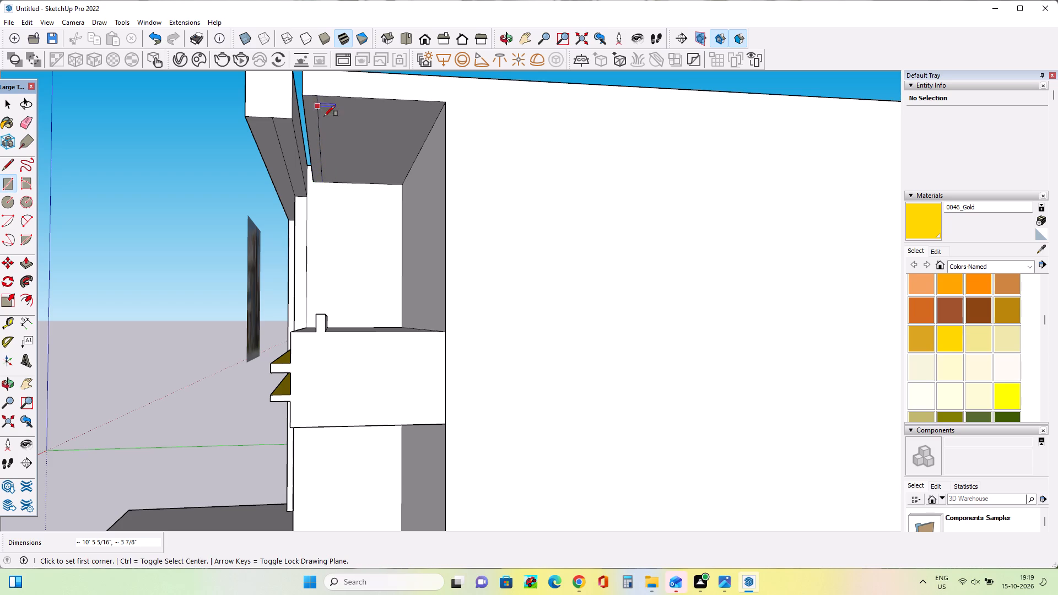
Draw a rectangle about 3' 3 3/16" by 1' 2 3/8" along the open side edge of the balcony ceiling.
middle_click_drag(327, 132, 333, 139)
left_click(310, 103)
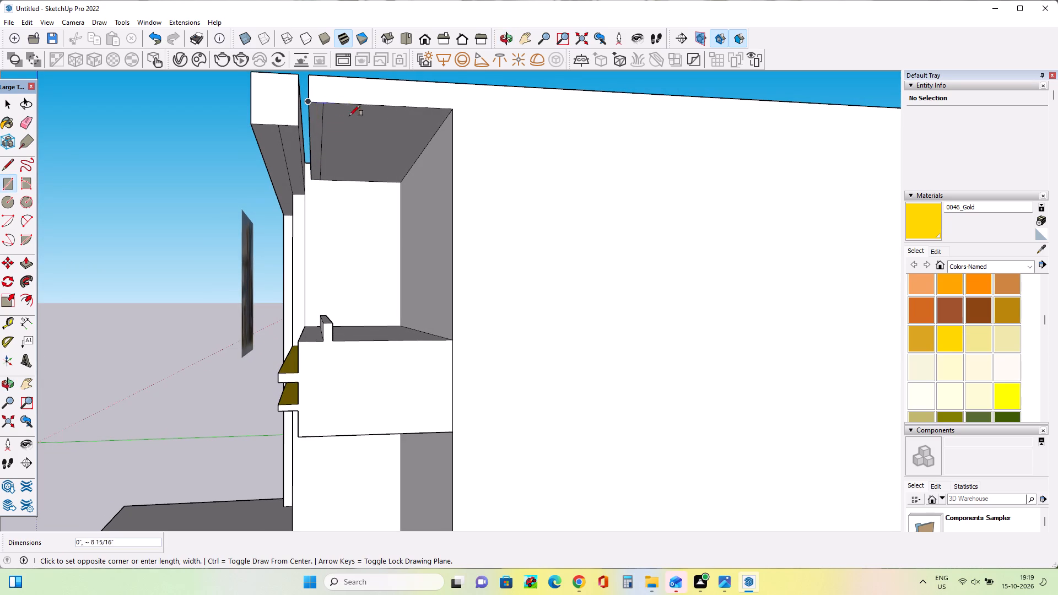
left_click(443, 121)
middle_click(451, 172)
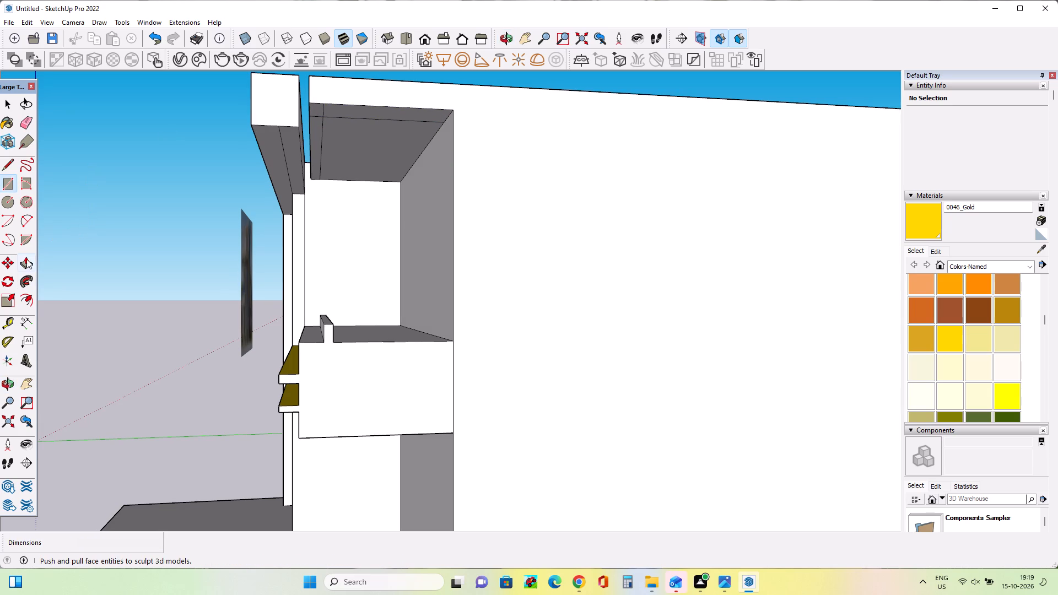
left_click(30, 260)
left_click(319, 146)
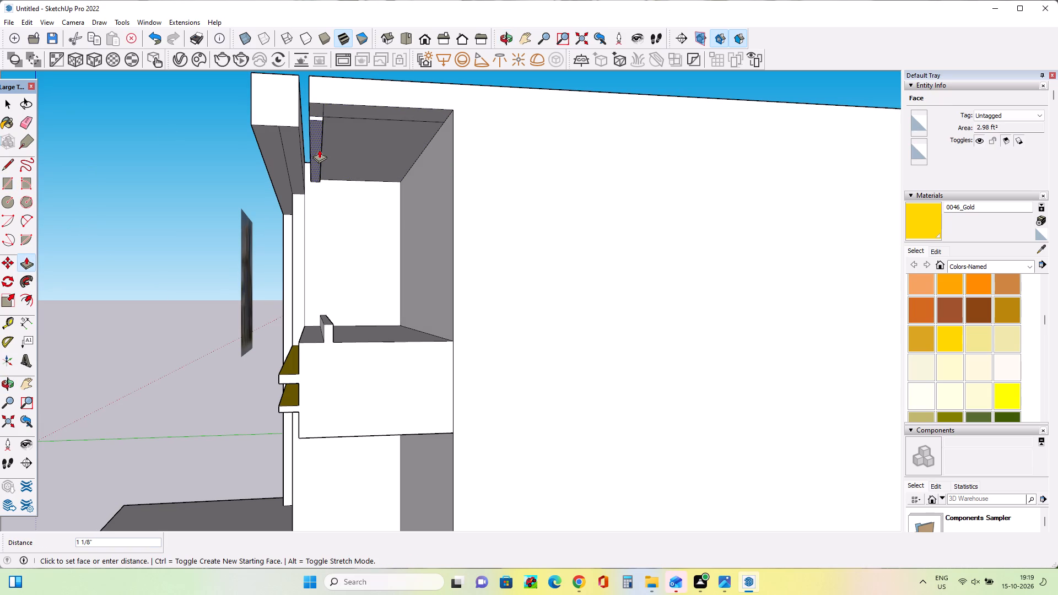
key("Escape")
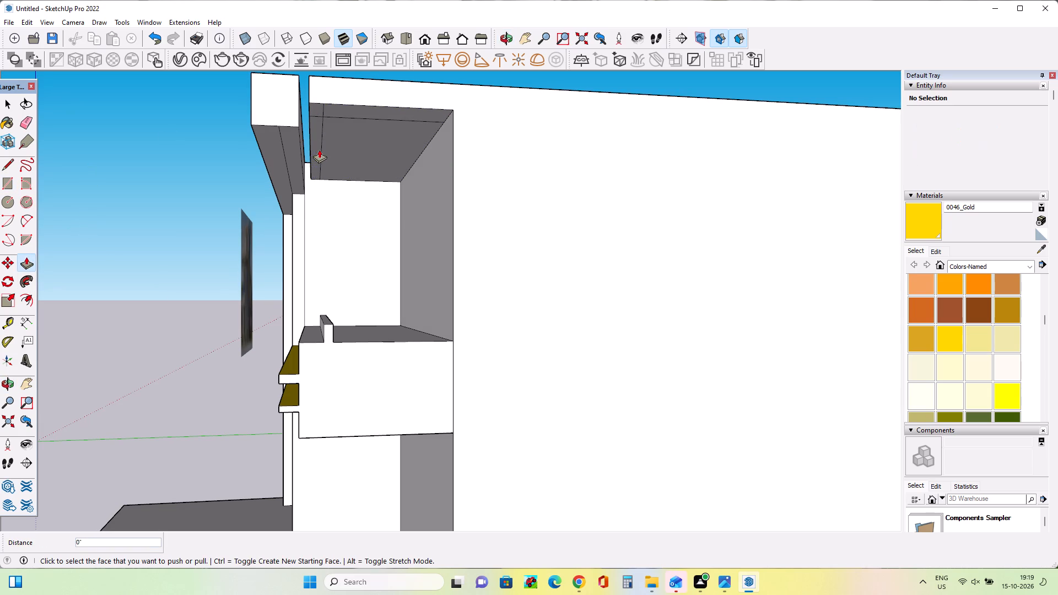
Erase the line segments where the two ceiling strips cross, merging them into one L-shaped face.
left_click(32, 121)
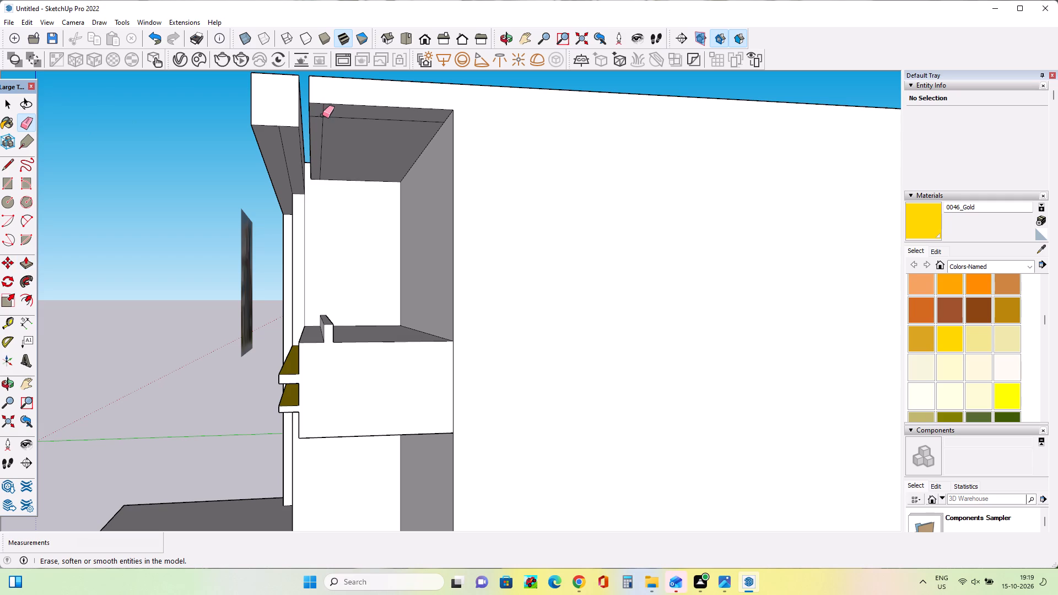
left_click(324, 111)
left_click(320, 117)
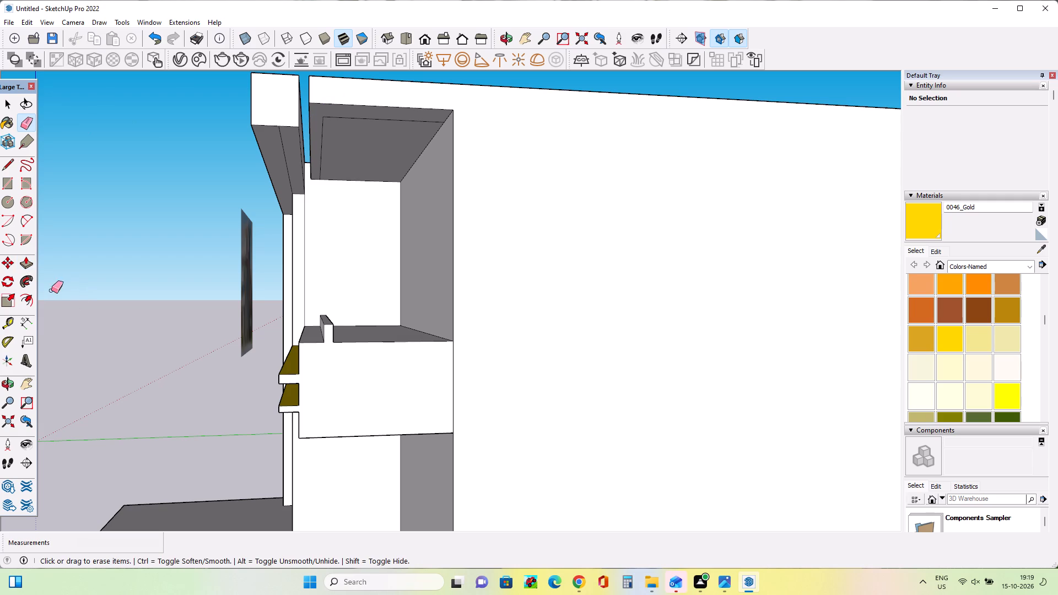
Pull the L-shaped ceiling face down about 6 9/16" as a lip along the balcony's front and side.
left_click(36, 262)
left_click(28, 264)
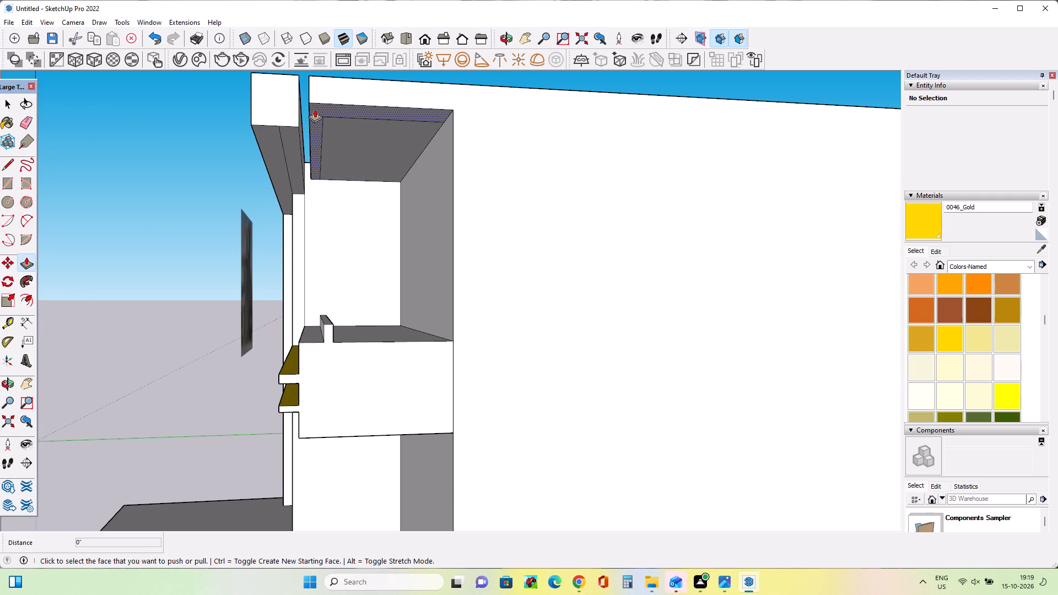
left_click(315, 109)
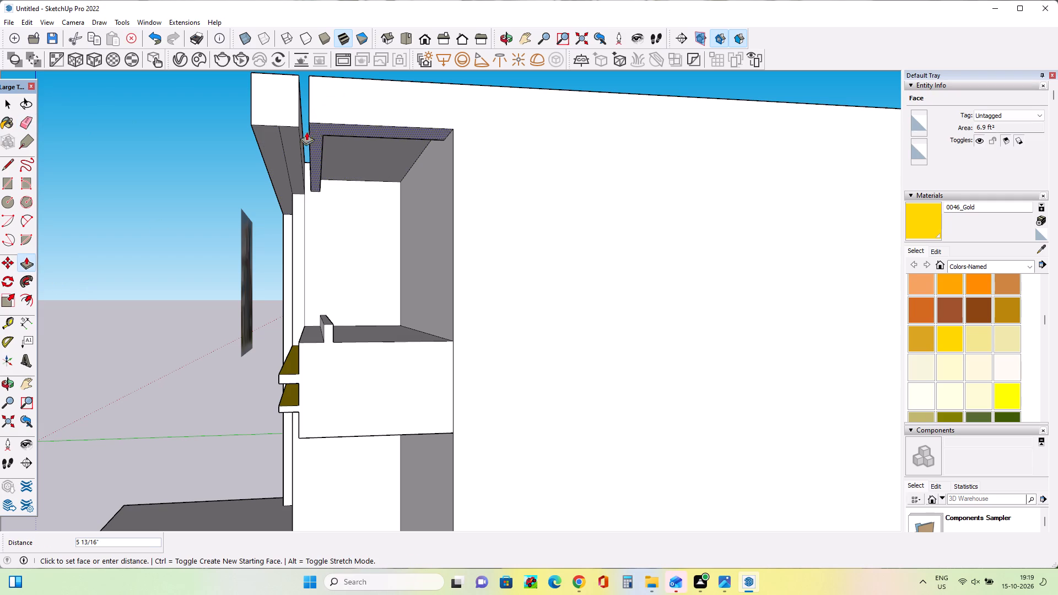
left_click(294, 137)
Pull the outer strip of the top beam's underside down 2 3/4".
middle_click_drag(338, 202, 626, 183)
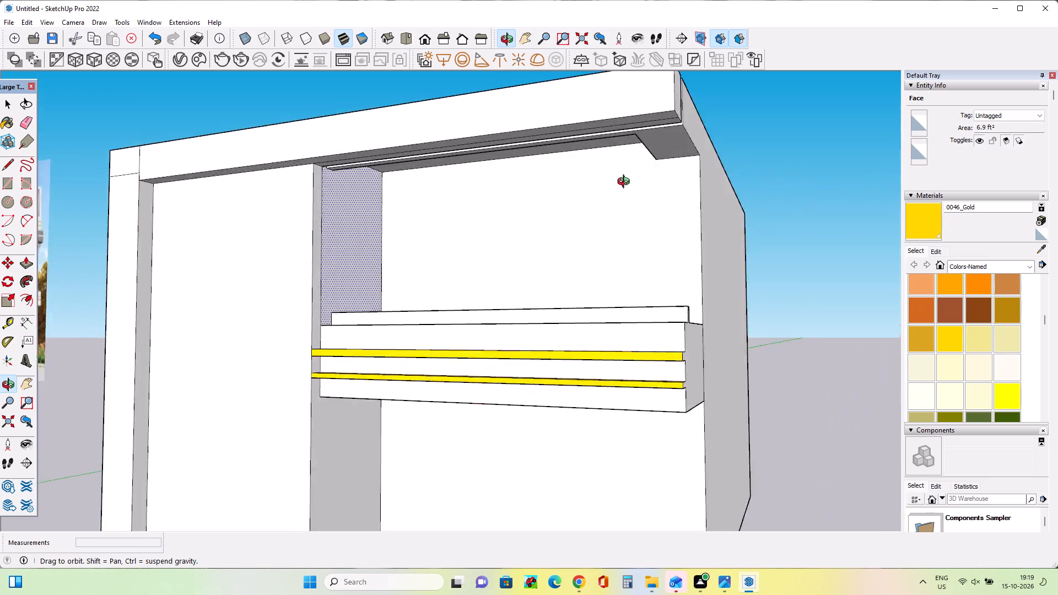
middle_click_drag(626, 183, 706, 168)
scroll(351, 152, "up", 3)
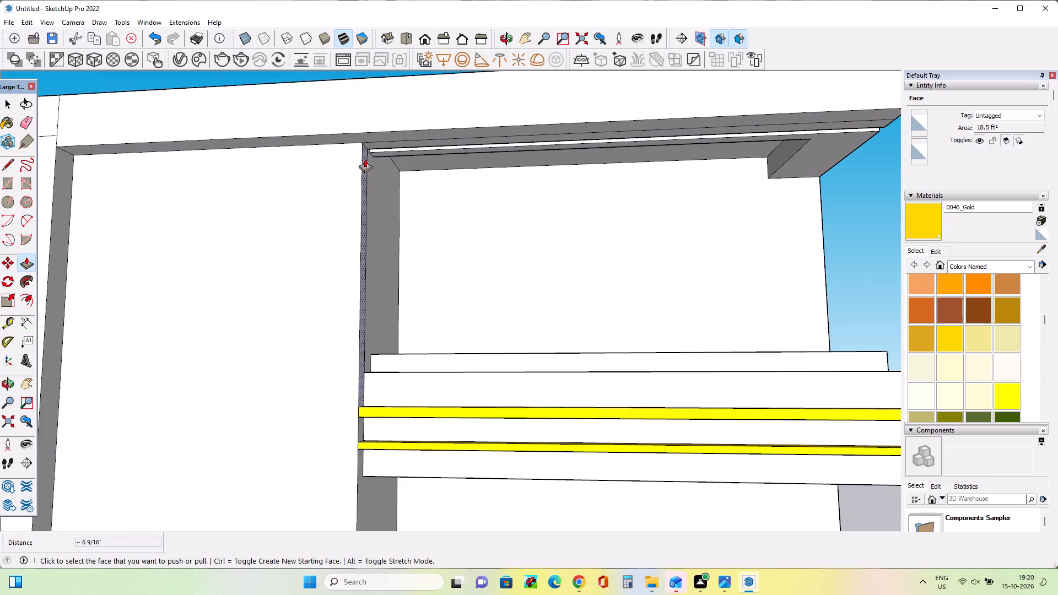
middle_click_drag(365, 159, 387, 129)
left_click(389, 137)
left_click(389, 142)
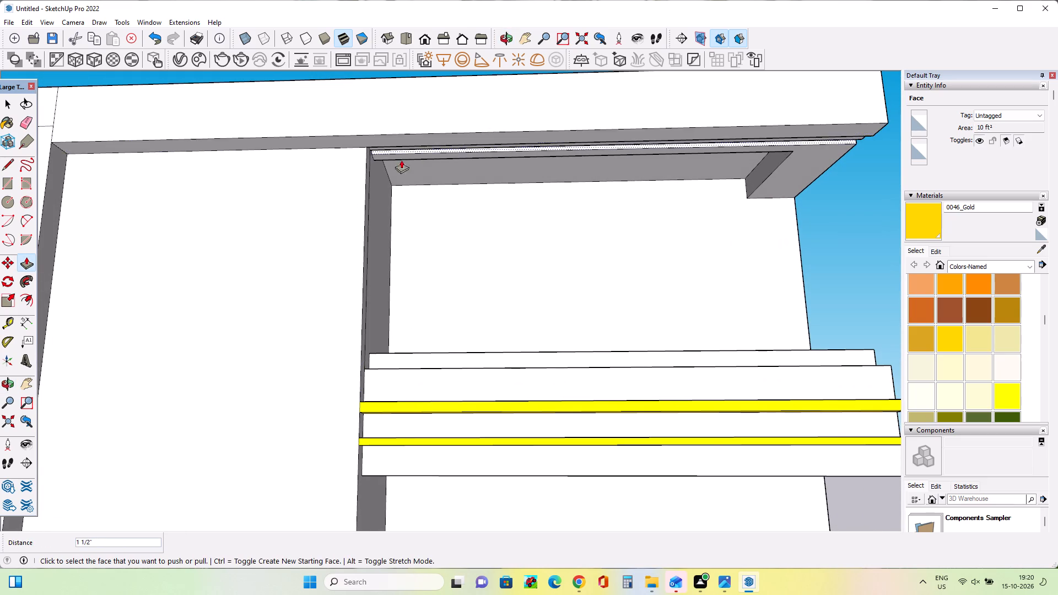
middle_click_drag(433, 186, 417, 112)
left_click(411, 138)
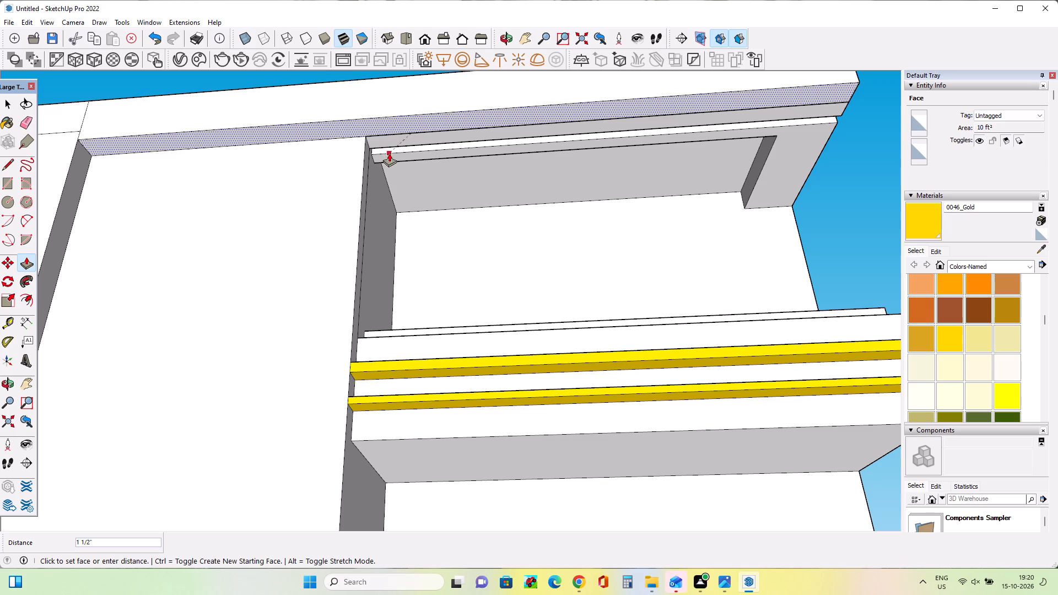
left_click(389, 153)
left_click(384, 127)
left_click(385, 136)
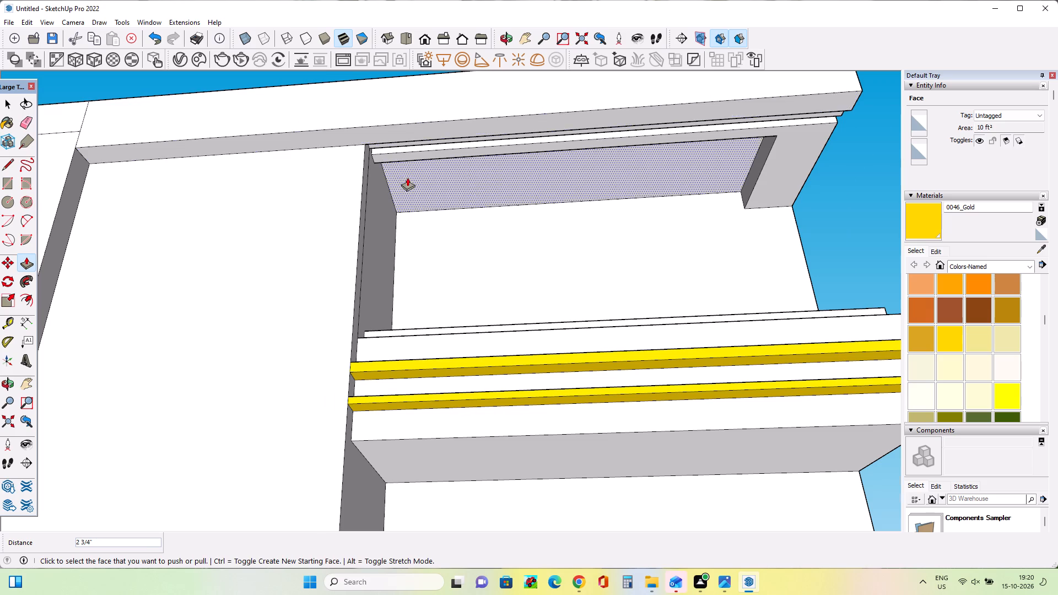
Pull the inner strip of the top beam's underside down 2 3/4", level with the outer strip.
scroll(407, 177, "up", 3)
left_click(381, 131)
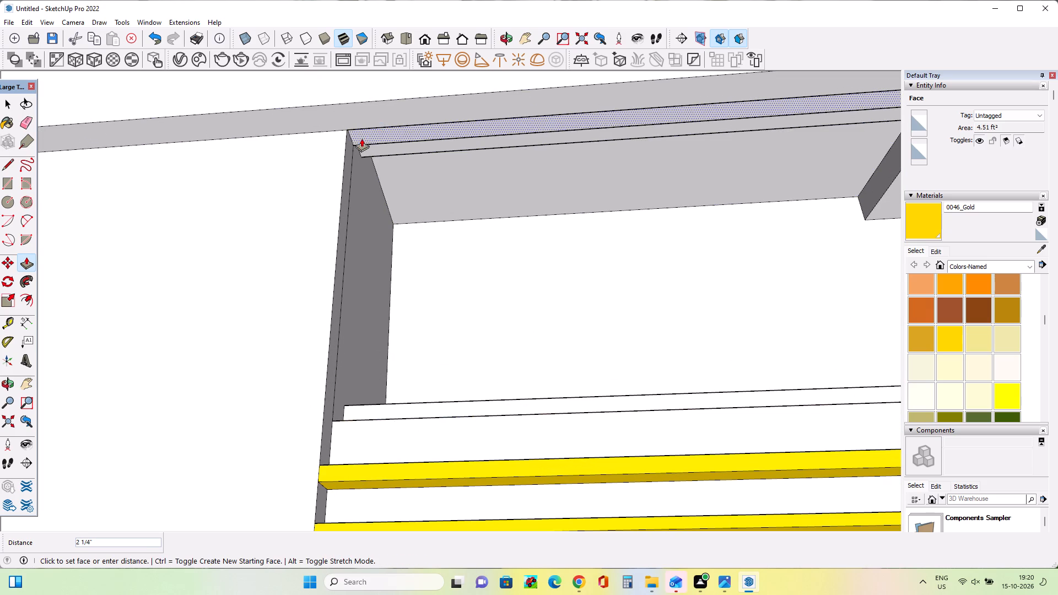
left_click(323, 128)
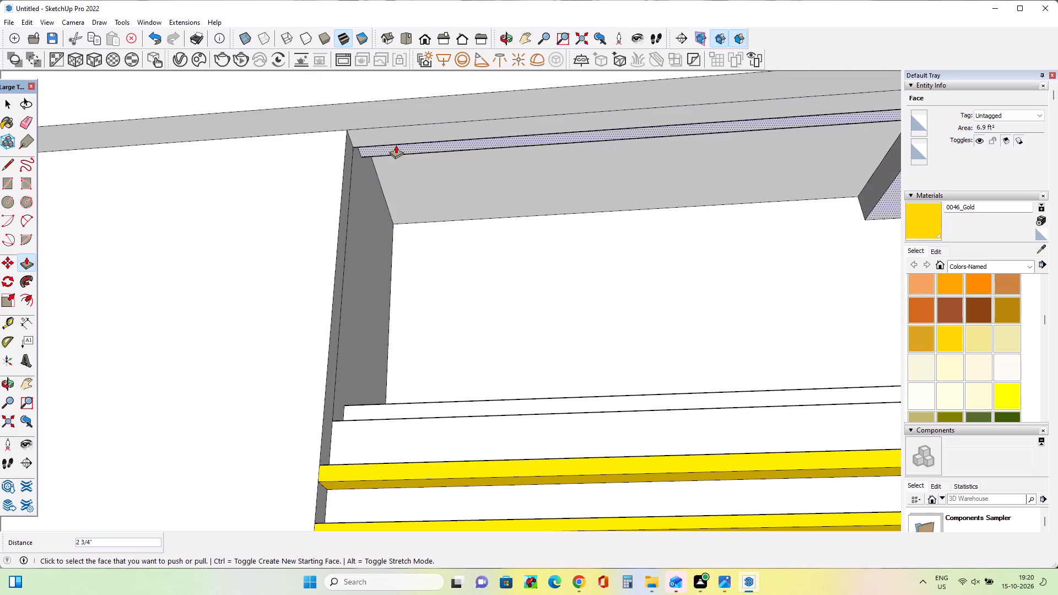
Pull the underside of the L-shaped lip behind the top beam down to the level of the beam's underside.
left_click(396, 145)
left_click(362, 134)
Push the inner face of the lip's short side arm 10 3/16" toward the open end to narrow the arm.
middle_click_drag(415, 176, 424, 186)
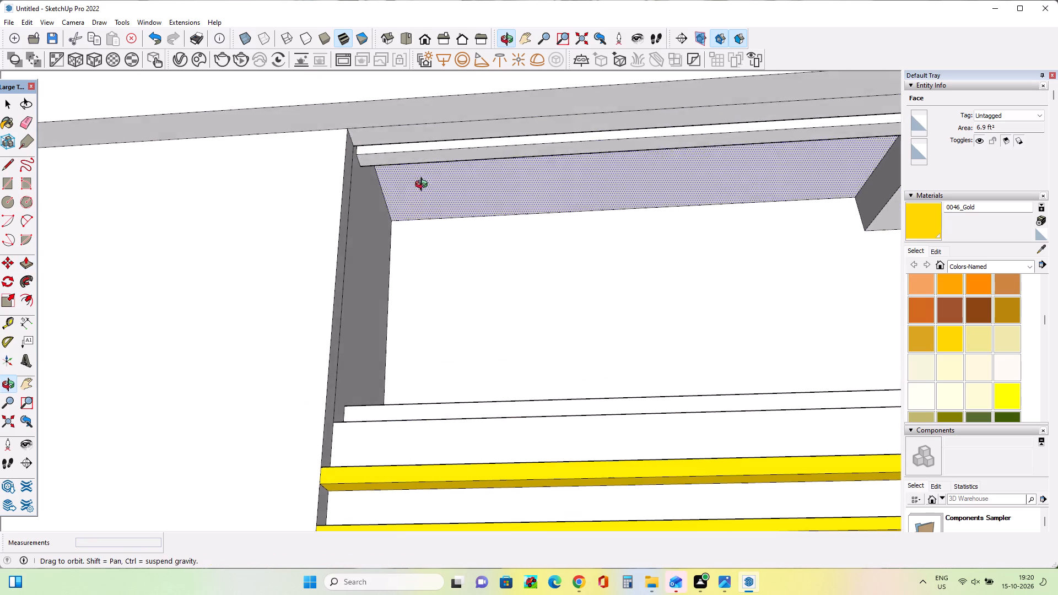
middle_click_drag(424, 186, 480, 235)
scroll(480, 240, "down", 2)
scroll(431, 256, "down", 5)
middle_click_drag(557, 276, 552, 303)
scroll(556, 283, "down", 1)
scroll(634, 222, "up", 4)
left_click(640, 225)
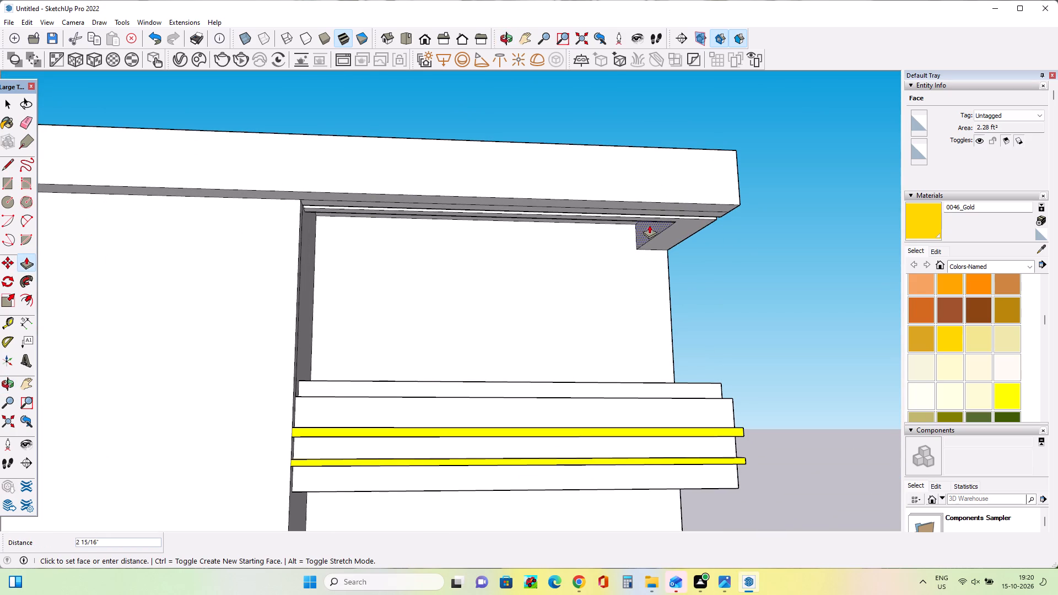
left_click(668, 225)
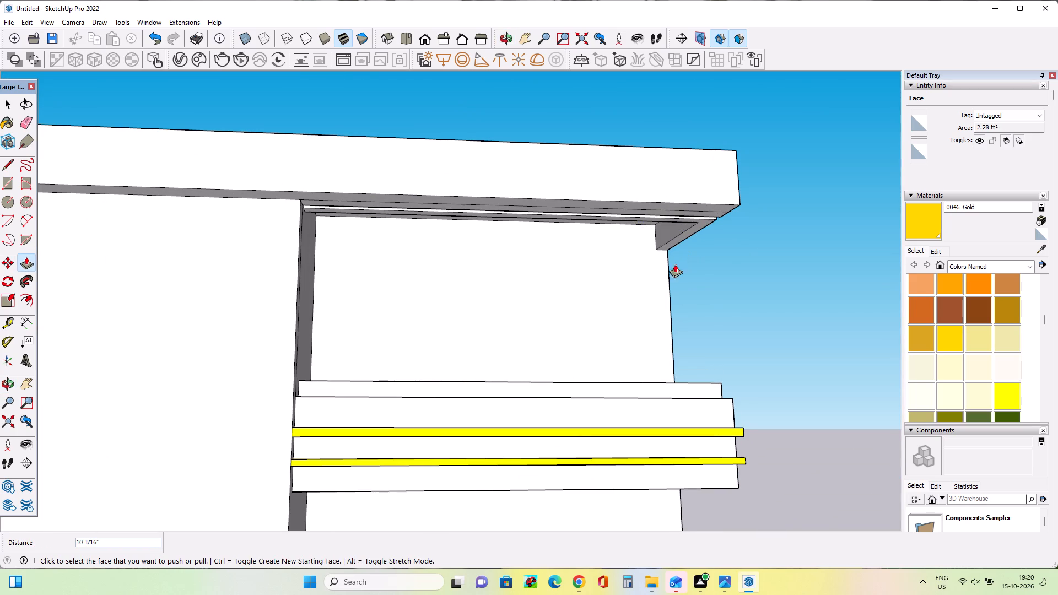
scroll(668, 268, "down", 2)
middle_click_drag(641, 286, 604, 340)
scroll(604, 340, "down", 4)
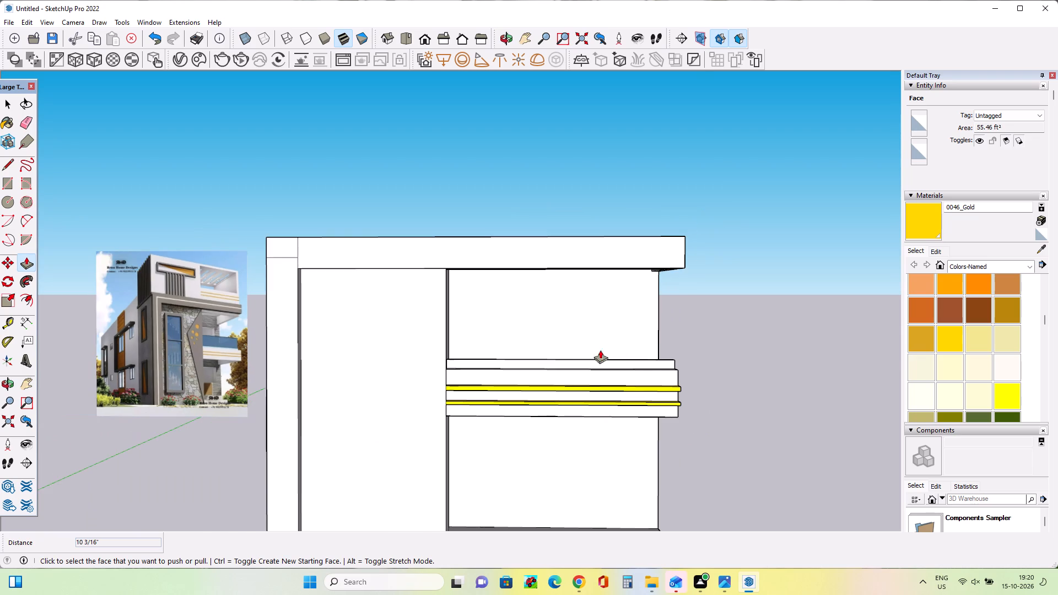
Examine the front beam, ceiling lip and striped balcony from several angles and compare the facade with the reference picture.
scroll(635, 281, "up", 3)
scroll(280, 377, "down", 2)
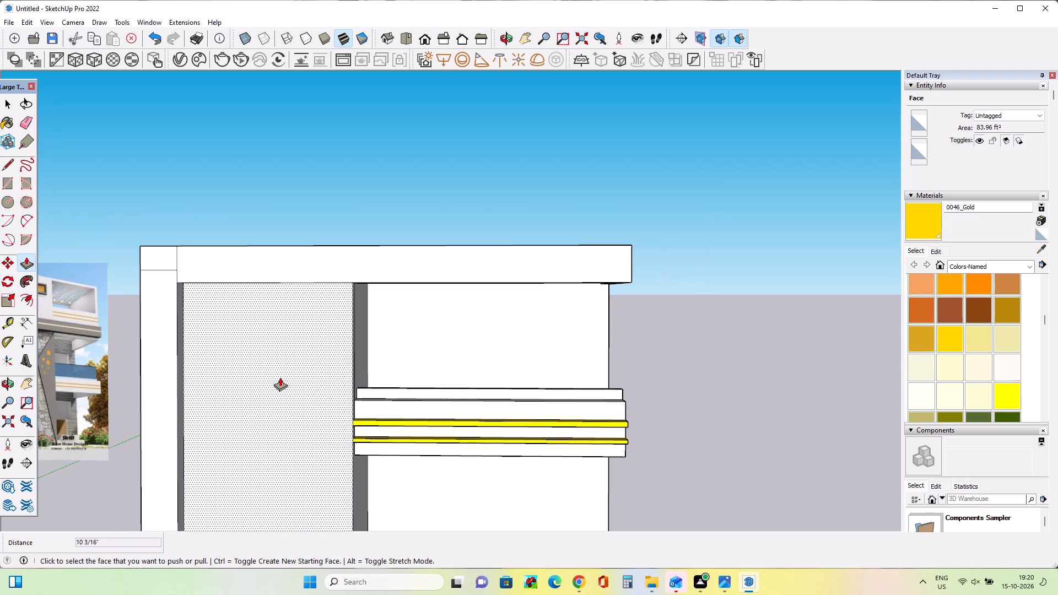
middle_click_drag(271, 381, 220, 374)
scroll(530, 316, "up", 3)
middle_click_drag(541, 318, 579, 255)
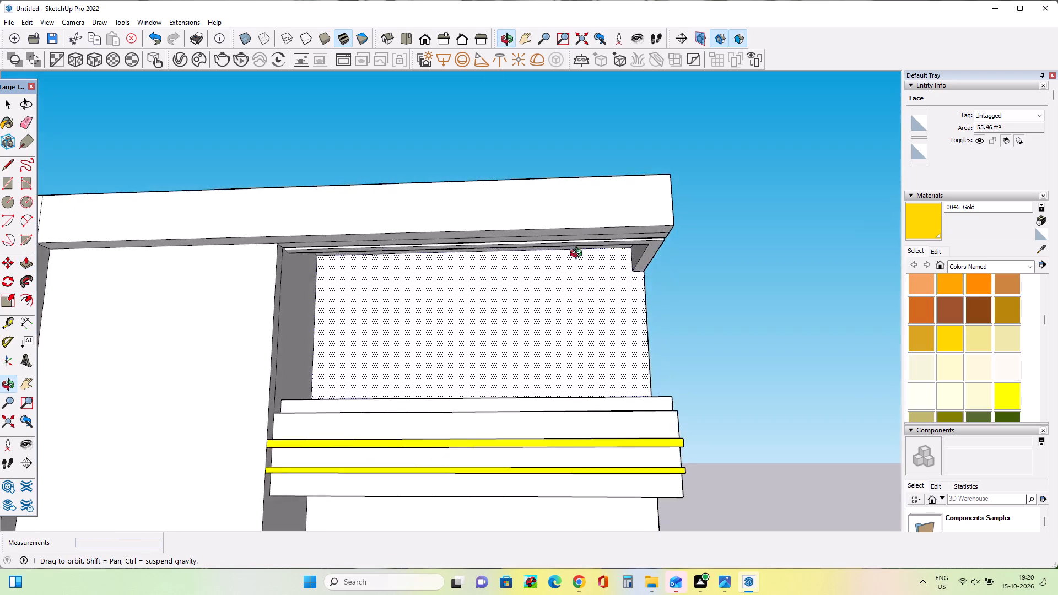
middle_click_drag(579, 255, 617, 220)
scroll(466, 241, "down", 7)
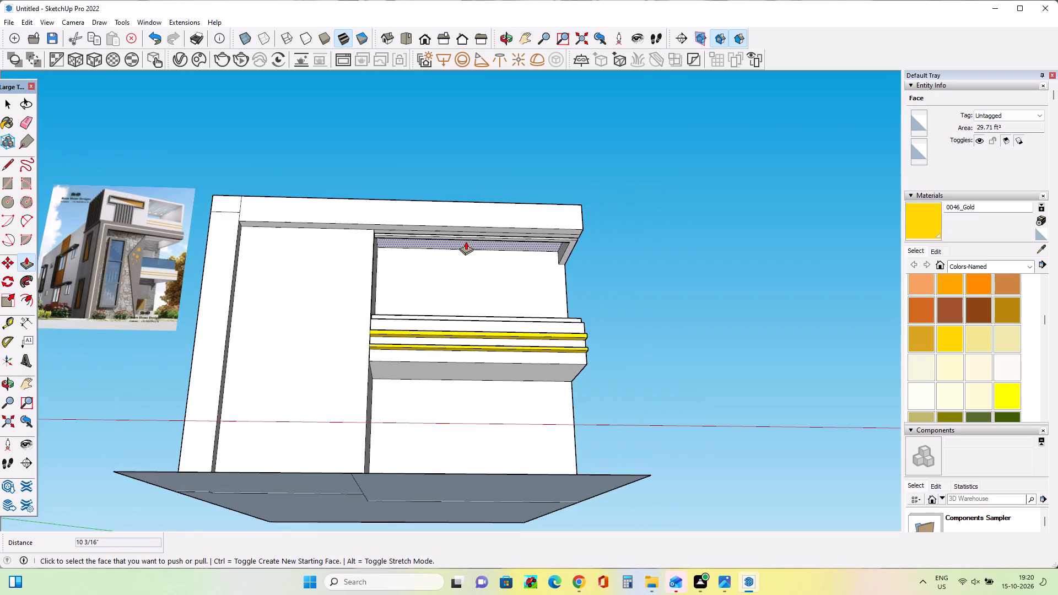
middle_click_drag(466, 253, 456, 359)
middle_click_drag(438, 265, 442, 290)
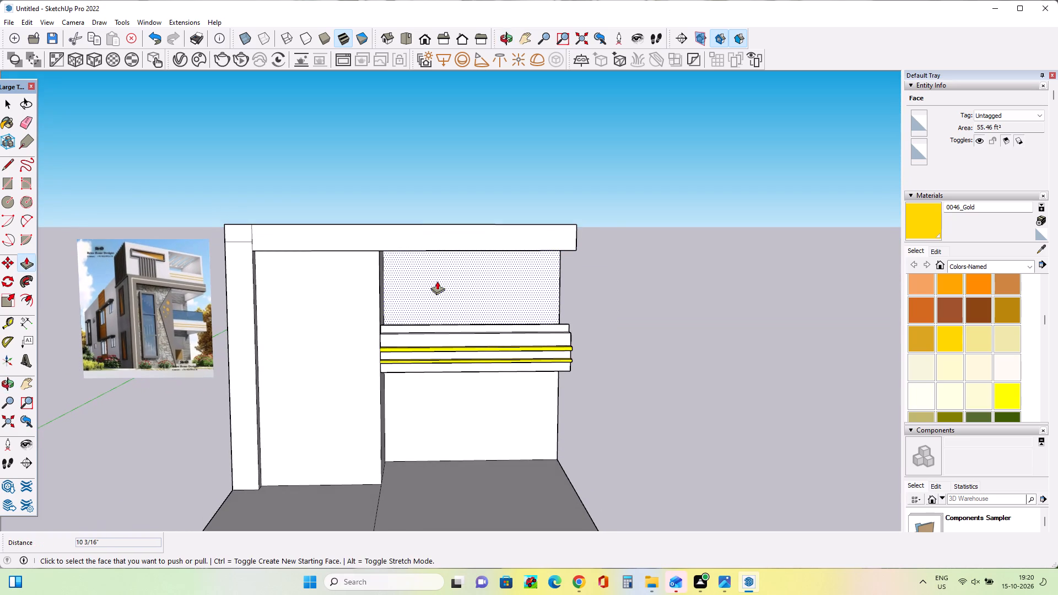
scroll(427, 255, "up", 2)
middle_click_drag(429, 272, 439, 280)
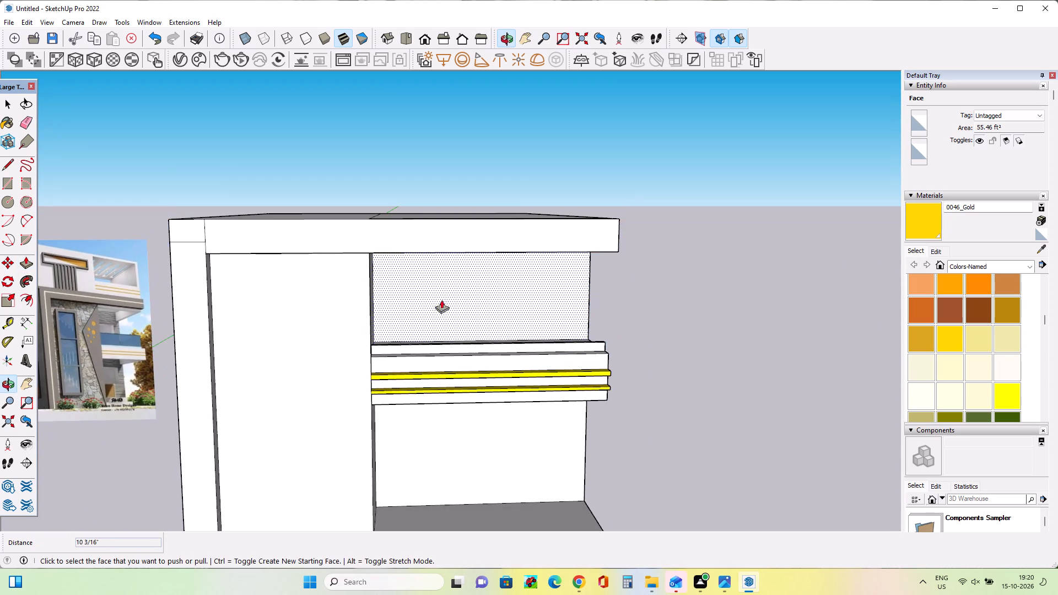
scroll(447, 317, "down", 2)
middle_click_drag(453, 333, 451, 350)
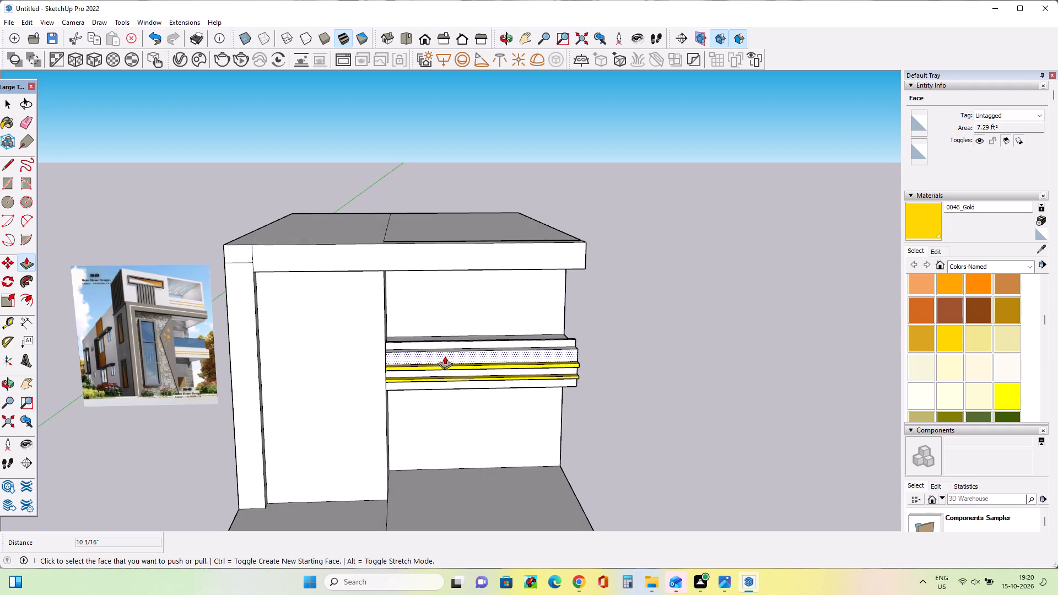
middle_click_drag(293, 302, 429, 285)
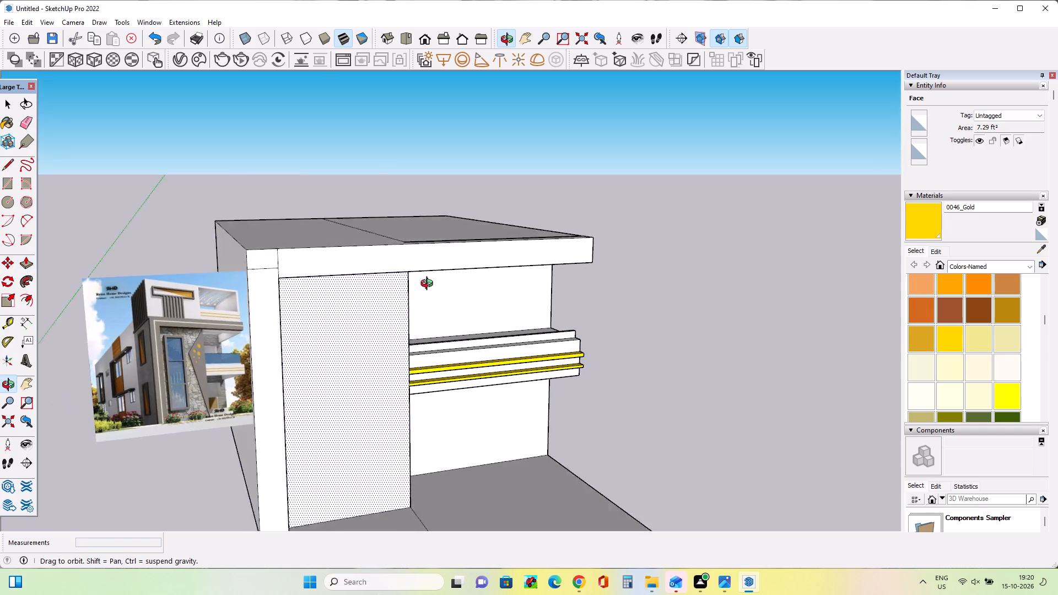
middle_click_drag(429, 285, 461, 284)
scroll(171, 331, "up", 8)
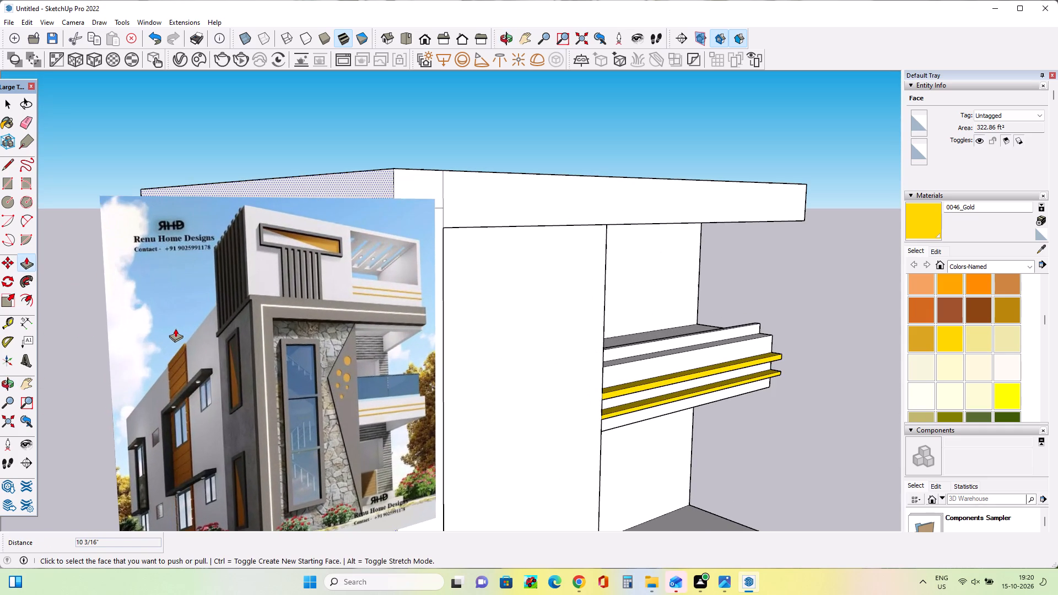
scroll(175, 328, "down", 9)
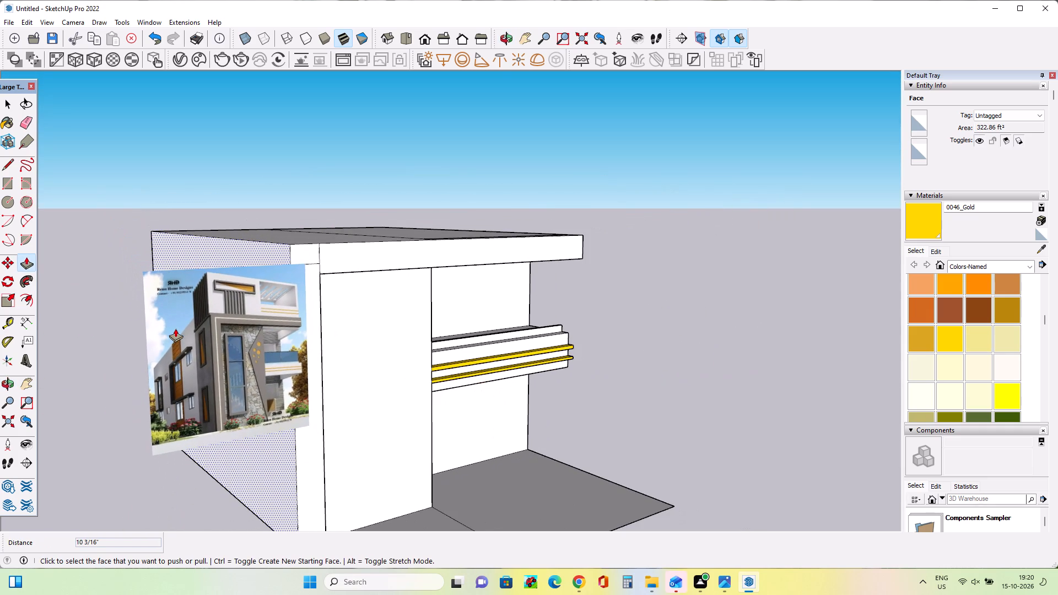
middle_click_drag(213, 289, 244, 291)
scroll(233, 316, "up", 4)
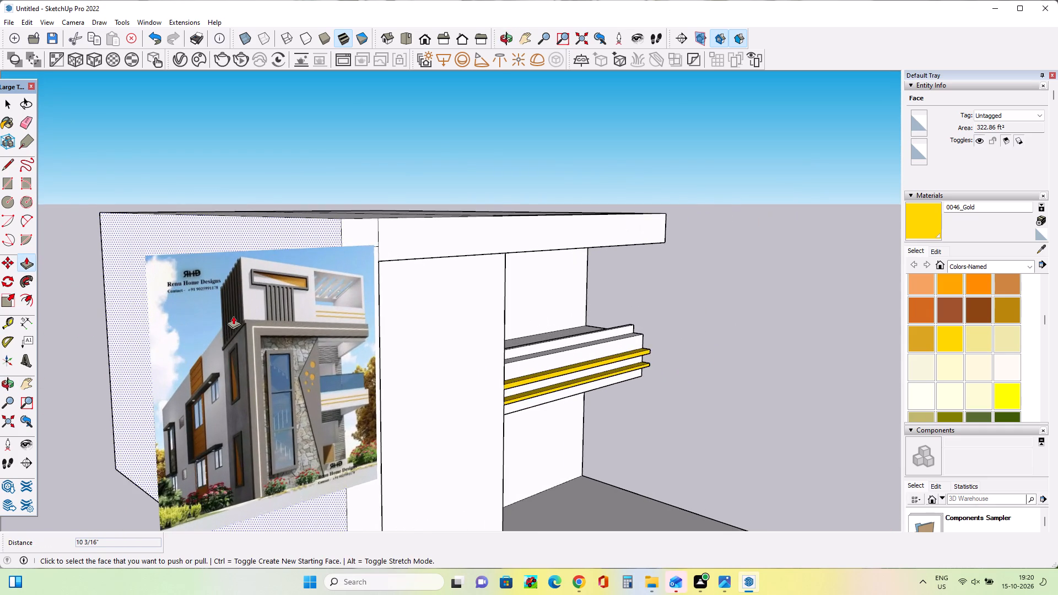
scroll(233, 316, "up", 2)
middle_click_drag(196, 310, 163, 299)
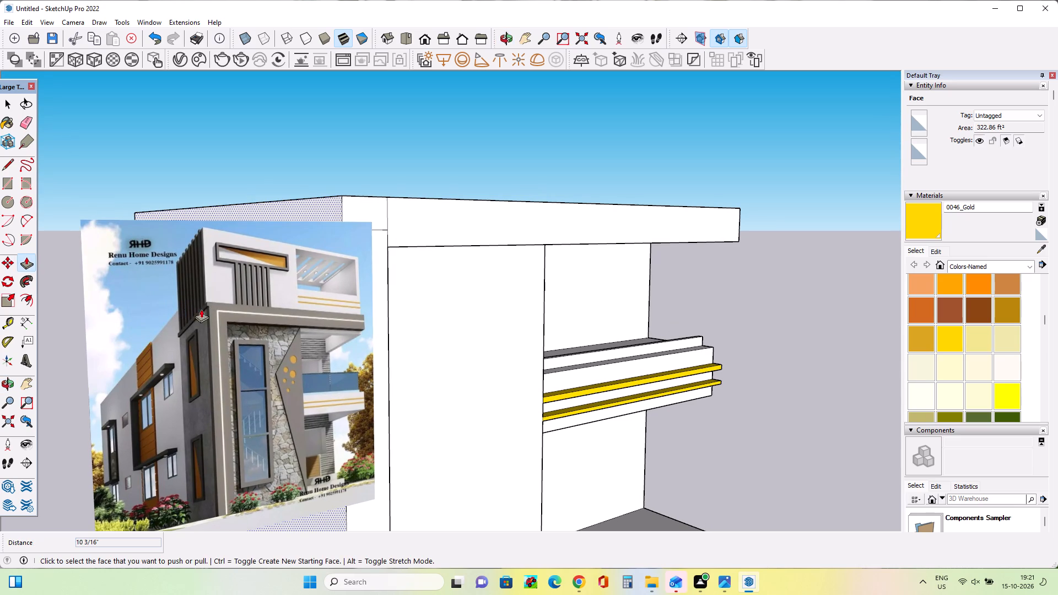
middle_click_drag(202, 310, 261, 301)
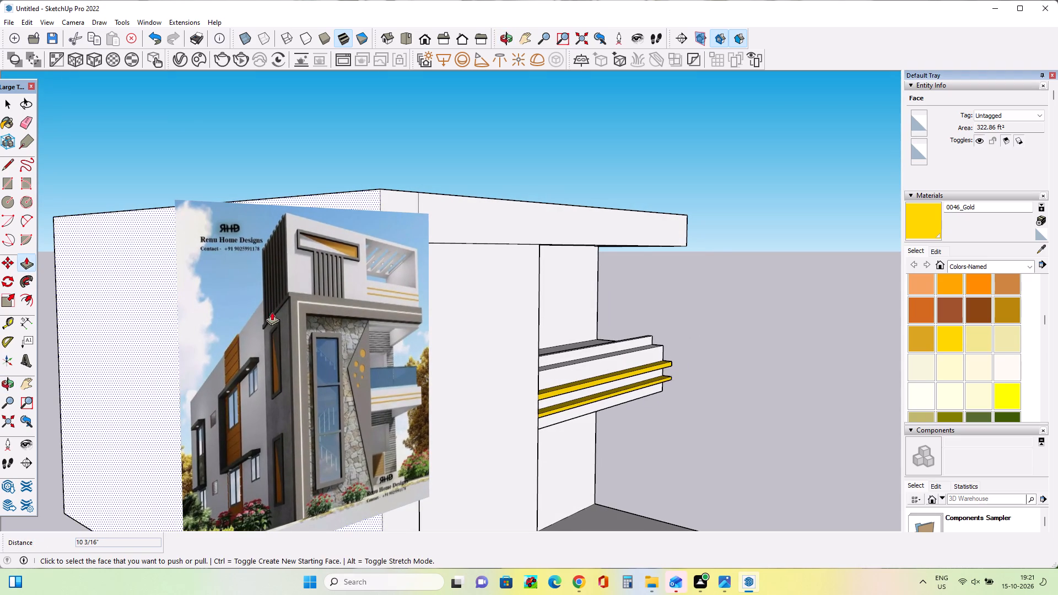
middle_click_drag(277, 331, 47, 344)
middle_click_drag(193, 316, 118, 336)
scroll(120, 337, "down", 1)
scroll(212, 332, "down", 3)
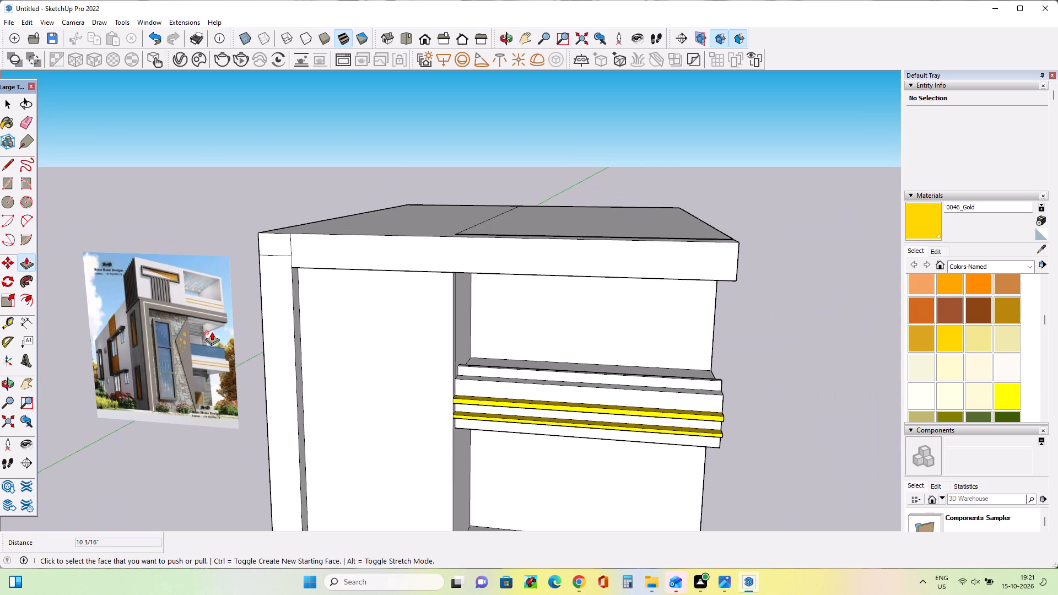
Push/Pull the large roof section flush with the surrounding roof, and the narrow strip along its front edge 2 11/16" to match.
middle_click_drag(312, 342, 390, 428)
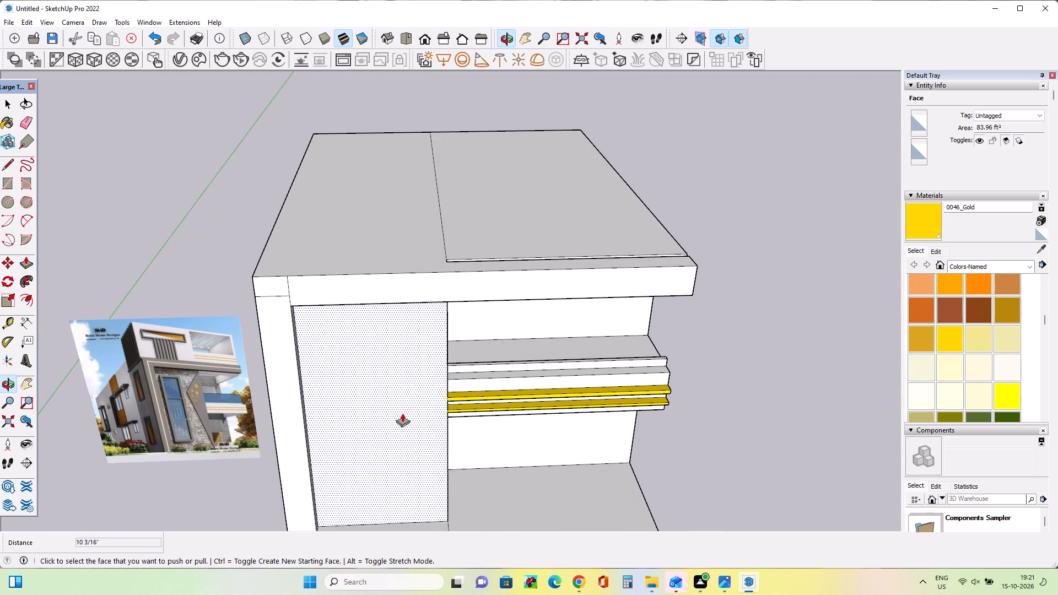
left_click(479, 245)
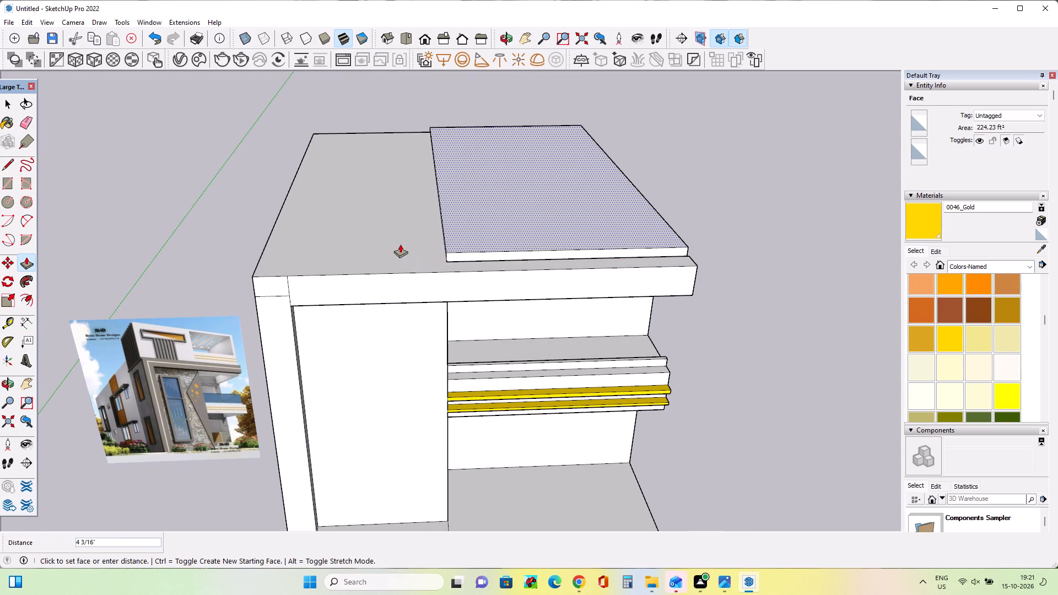
left_click(431, 271)
scroll(496, 246, "up", 7)
middle_click_drag(466, 278, 246, 327)
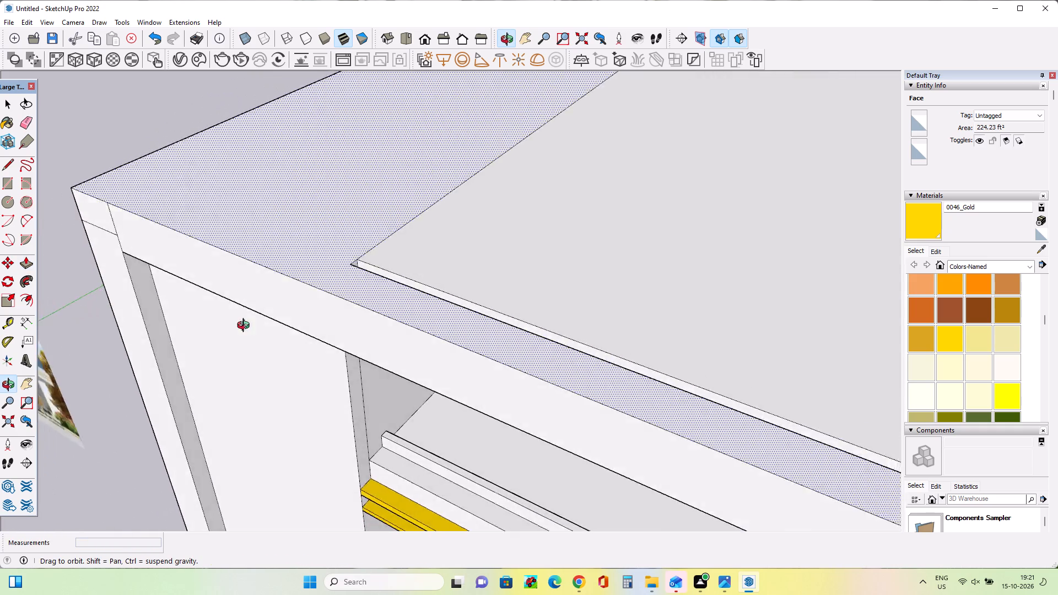
middle_click_drag(246, 327, 201, 336)
left_click(415, 295)
left_click(402, 305)
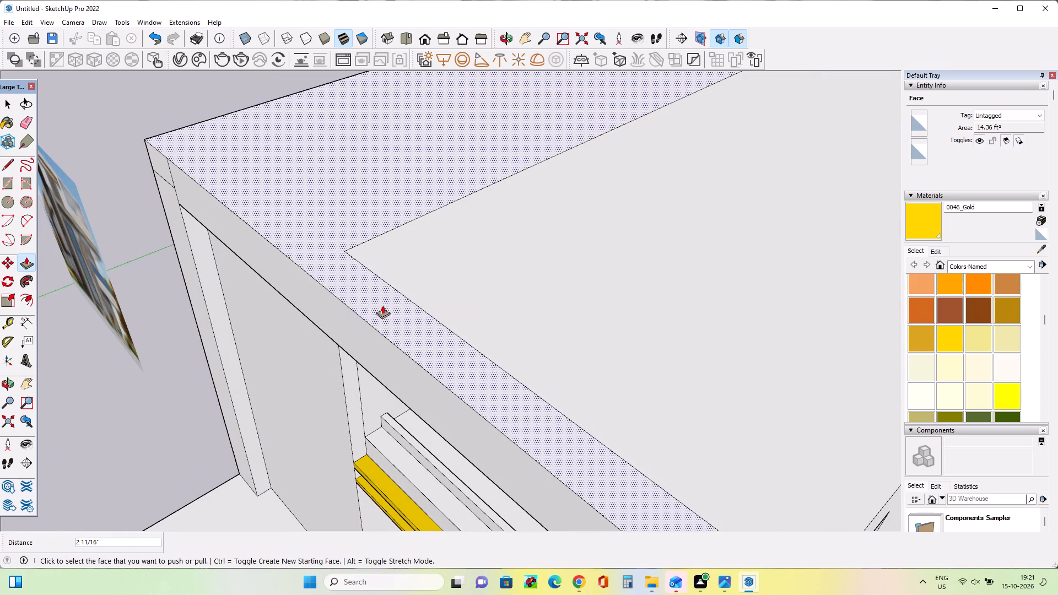
Erase the leftover L-shaped dividing edges on the roof's top face.
middle_click_drag(361, 293, 333, 300)
left_click(19, 122)
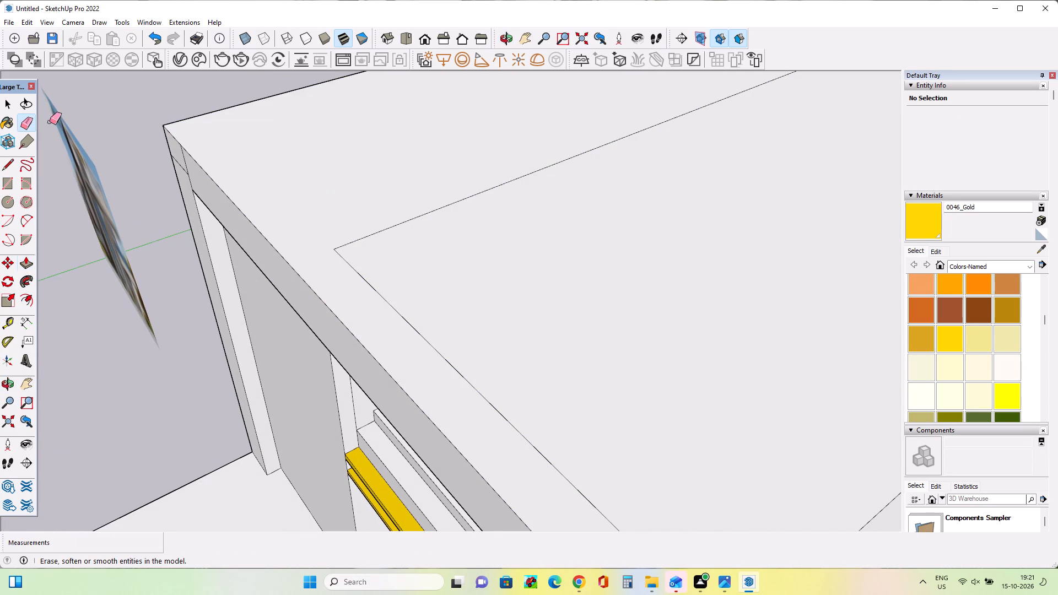
left_click_drag(403, 215, 370, 315)
Erase the short leftover edges where the top beam meets the side post at the facade's front corner.
middle_click_drag(325, 309, 483, 264)
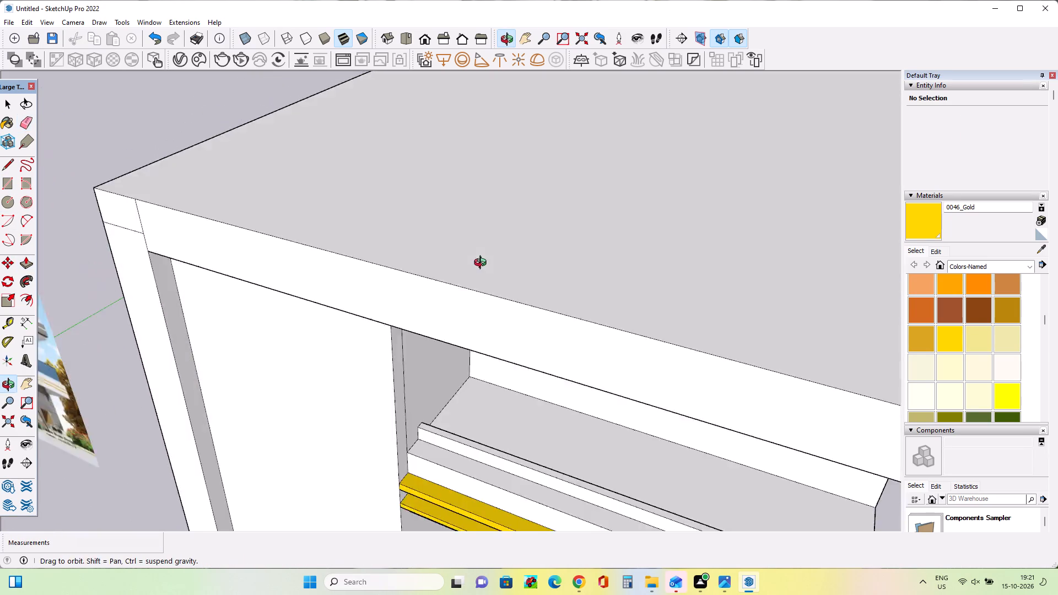
middle_click_drag(483, 264, 484, 263)
scroll(492, 263, "down", 6)
scroll(493, 262, "up", 1)
scroll(493, 262, "down", 7)
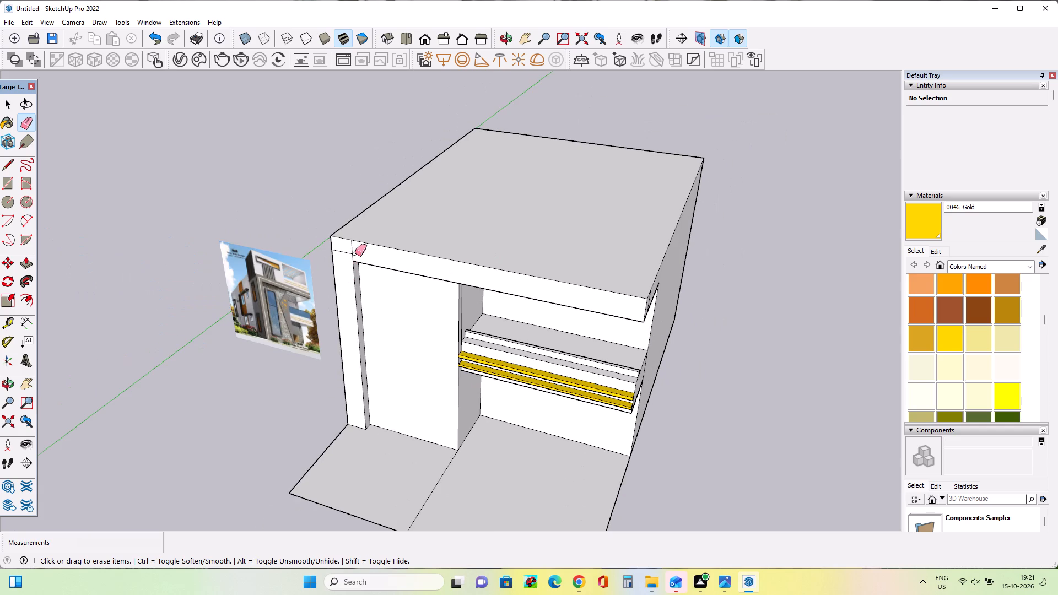
left_click_drag(355, 253, 365, 249)
left_click(365, 256)
Draw a rectangle about 18' 4 5/8" by 5' 9 7/8" across the roof's full width, slightly back from the front edge.
middle_click_drag(370, 283, 492, 209)
scroll(438, 257, "up", 2)
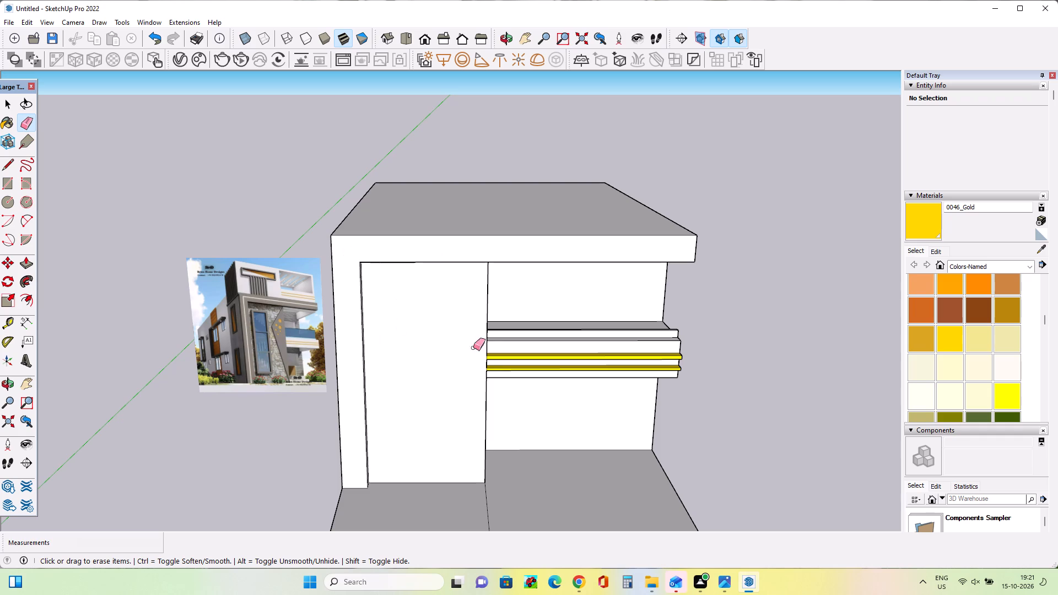
middle_click_drag(546, 236, 573, 286)
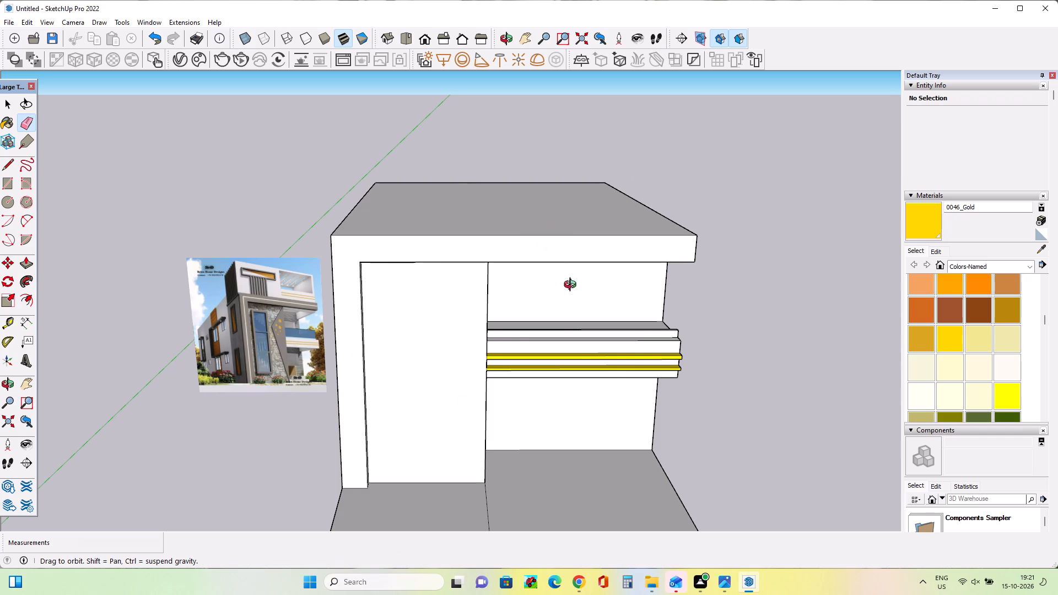
middle_click_drag(573, 286, 577, 293)
middle_click_drag(544, 257, 554, 272)
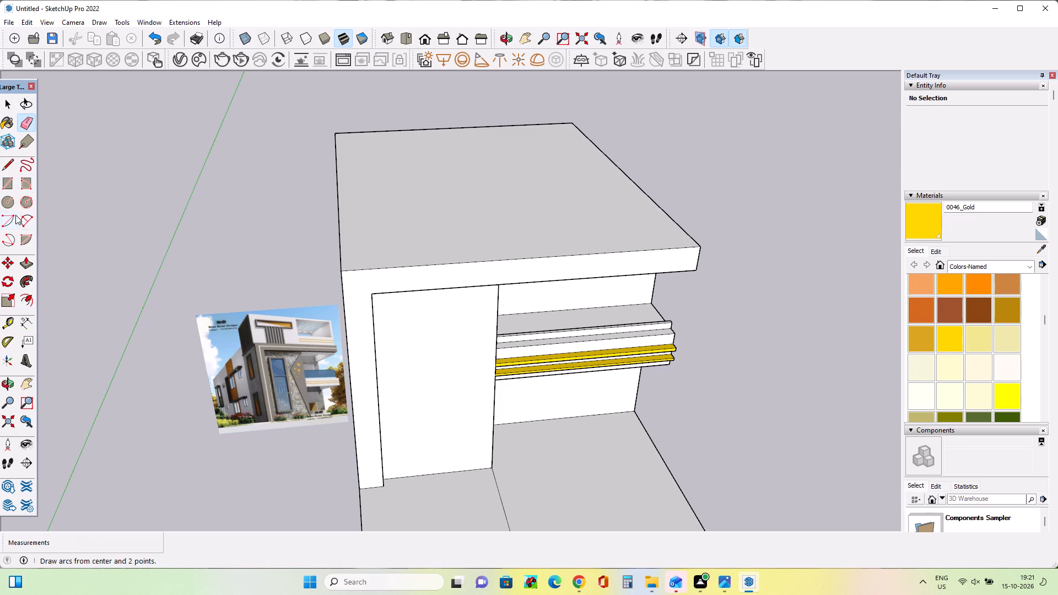
left_click(7, 188)
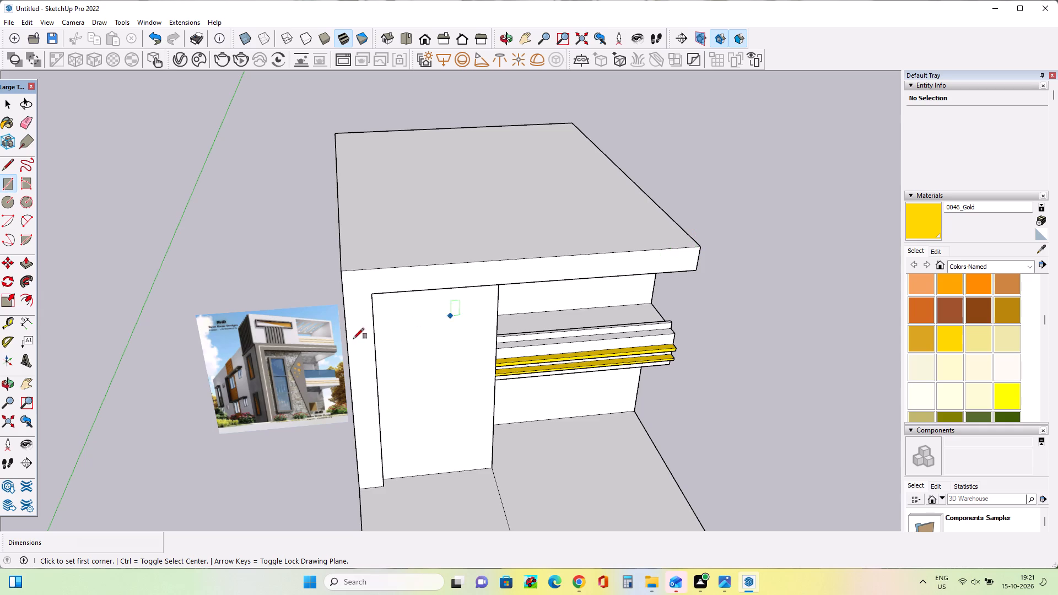
scroll(264, 343, "up", 6)
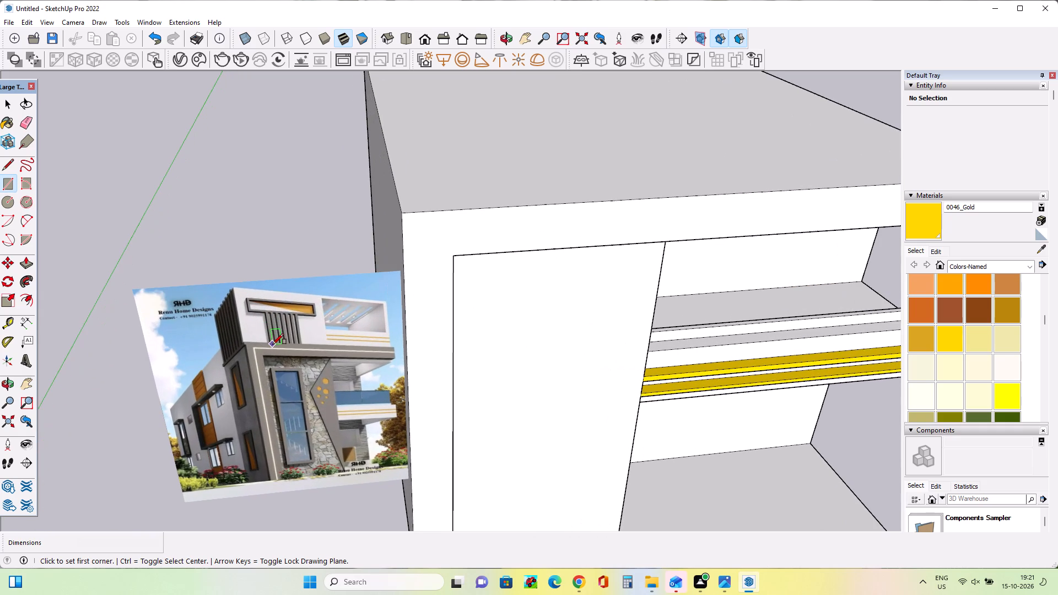
scroll(253, 342, "up", 6)
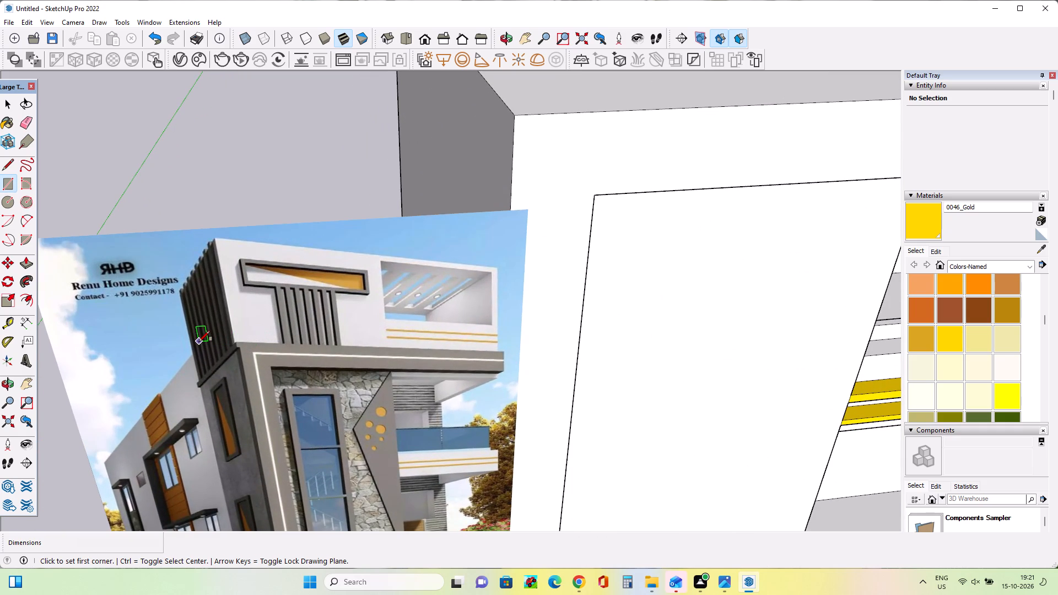
scroll(199, 342, "down", 9)
scroll(328, 357, "up", 2)
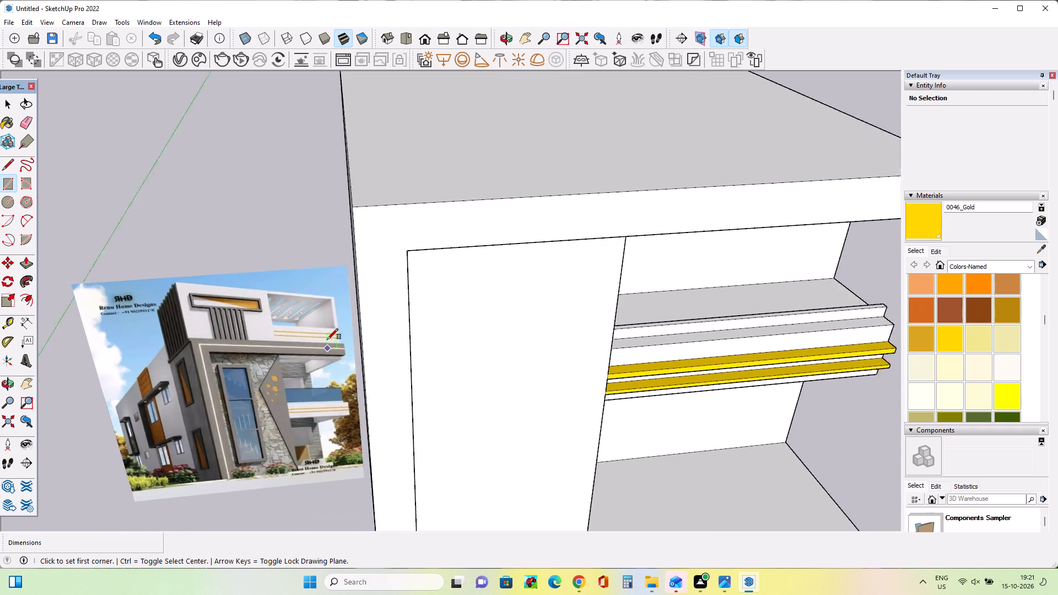
scroll(327, 339, "up", 3)
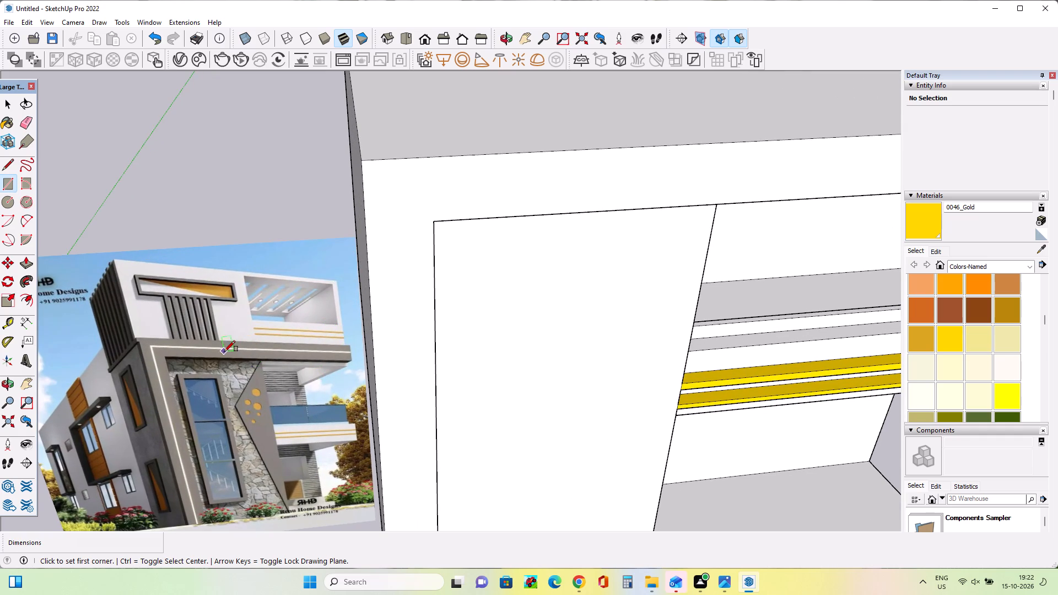
scroll(224, 351, "down", 13)
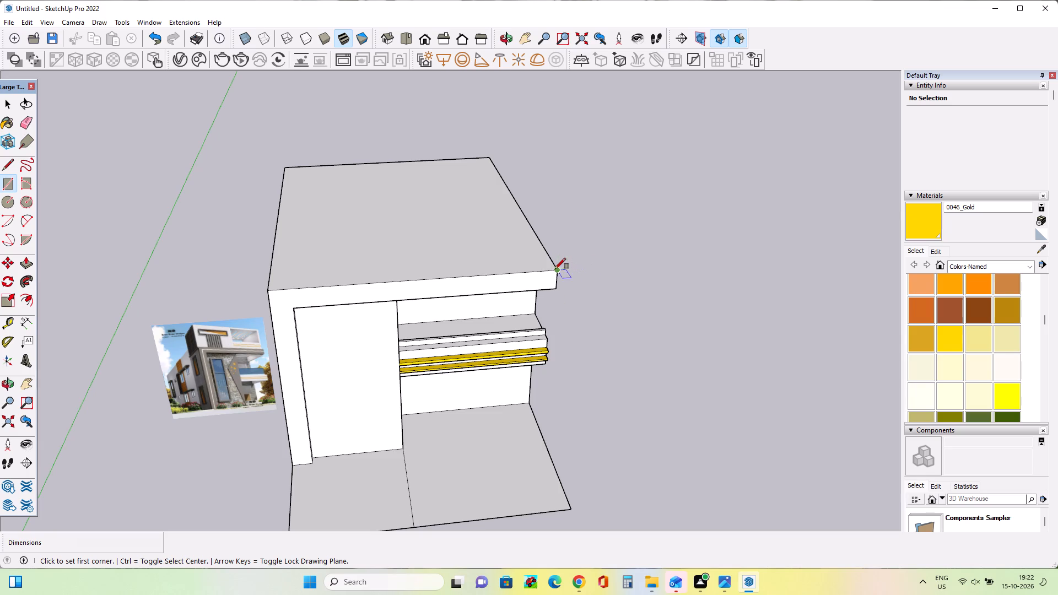
scroll(553, 264, "up", 6)
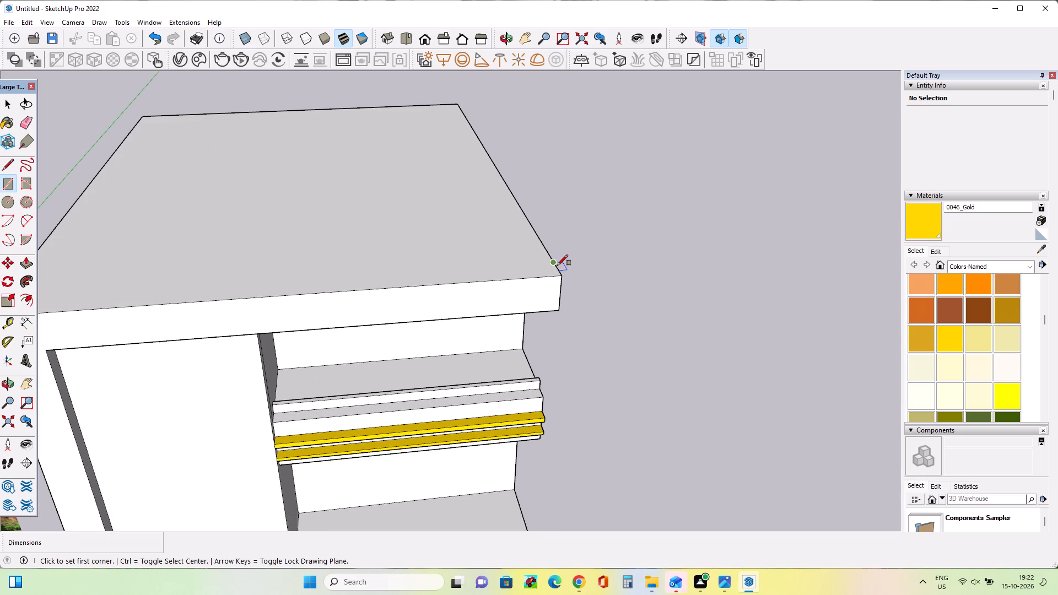
left_click(552, 262)
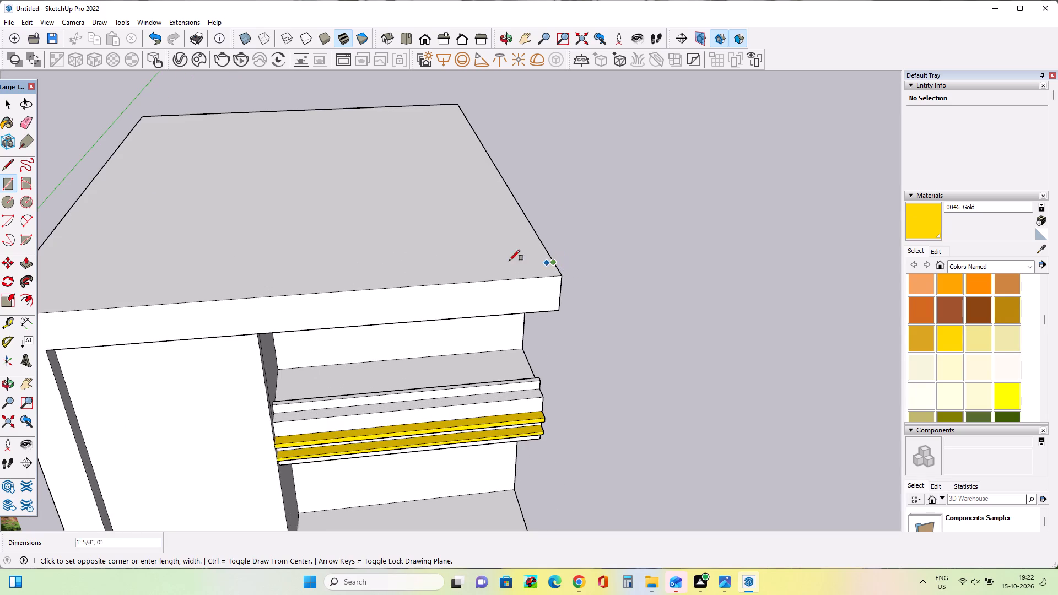
scroll(162, 229, "down", 6)
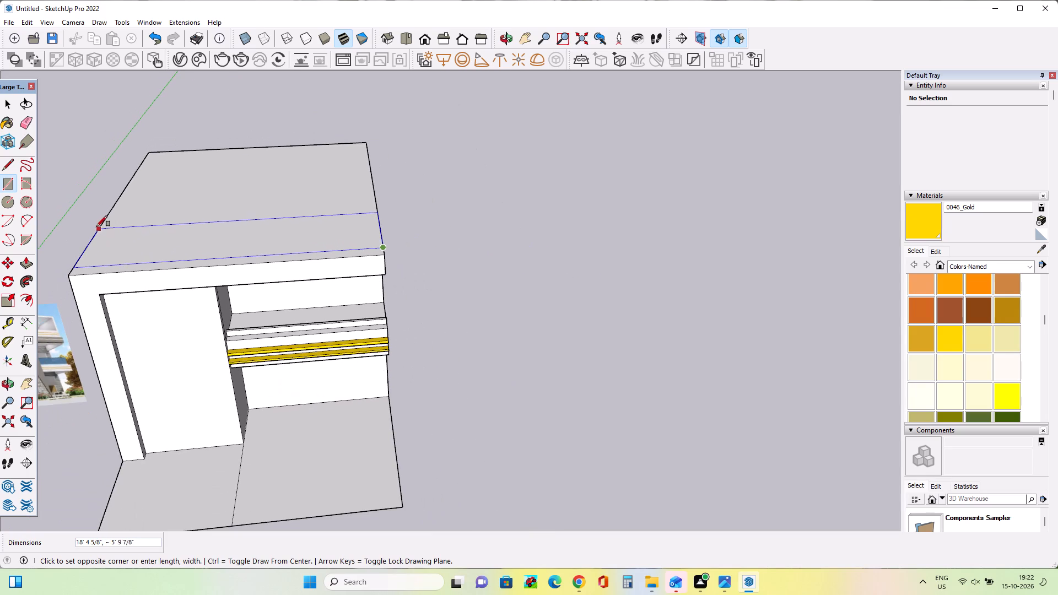
left_click(98, 222)
Draw a rectangle on the front roof strip's right portion, dividing the strip in line with the tall recessed panel's inner edge.
scroll(438, 268, "down", 6)
scroll(282, 306, "up", 1)
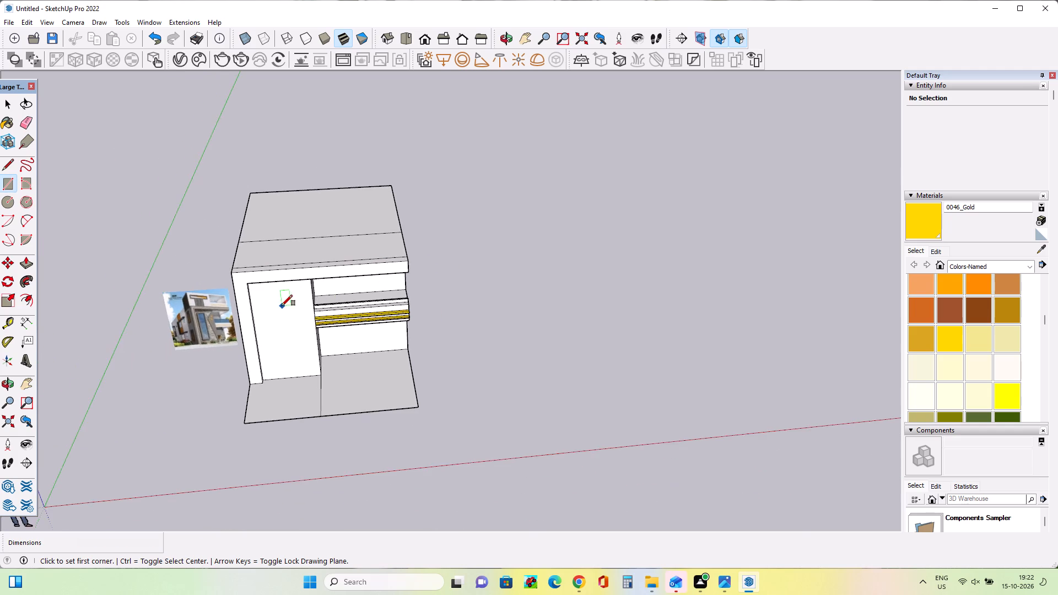
scroll(282, 306, "up", 6)
middle_click_drag(266, 306, 288, 300)
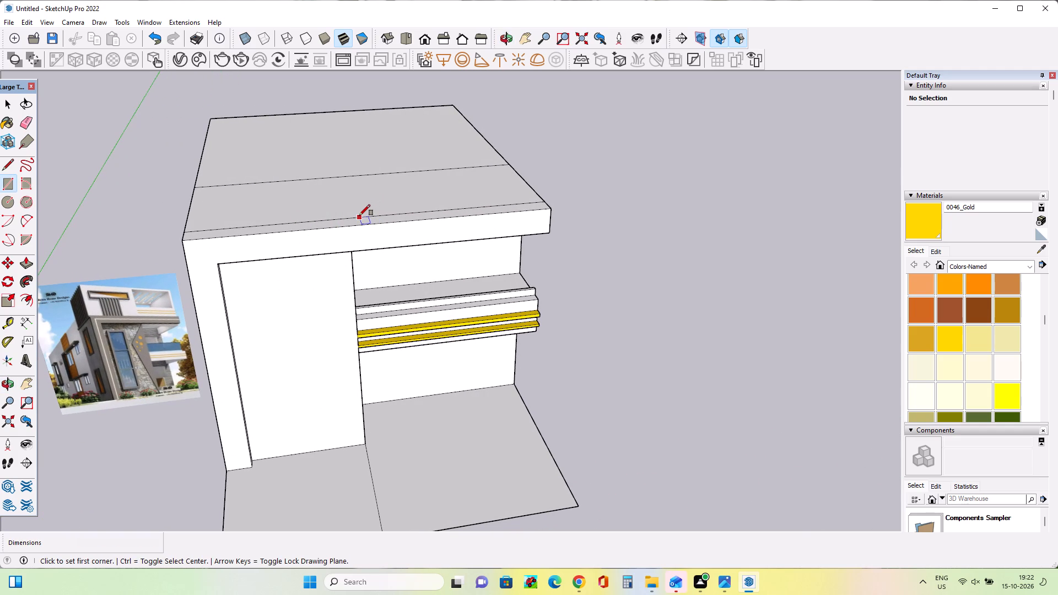
left_click(359, 216)
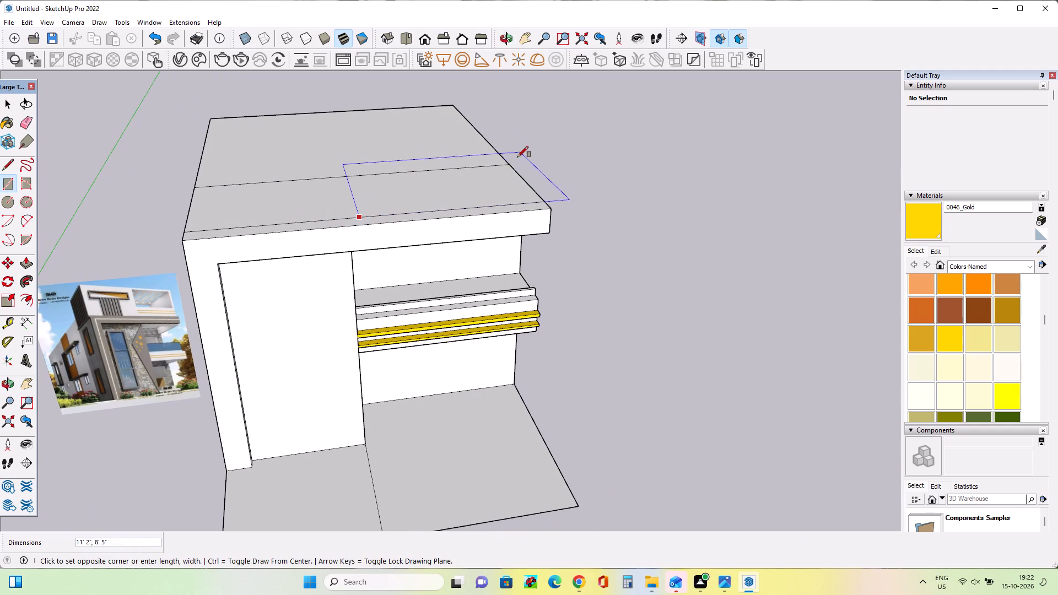
left_click(505, 165)
middle_click(451, 297)
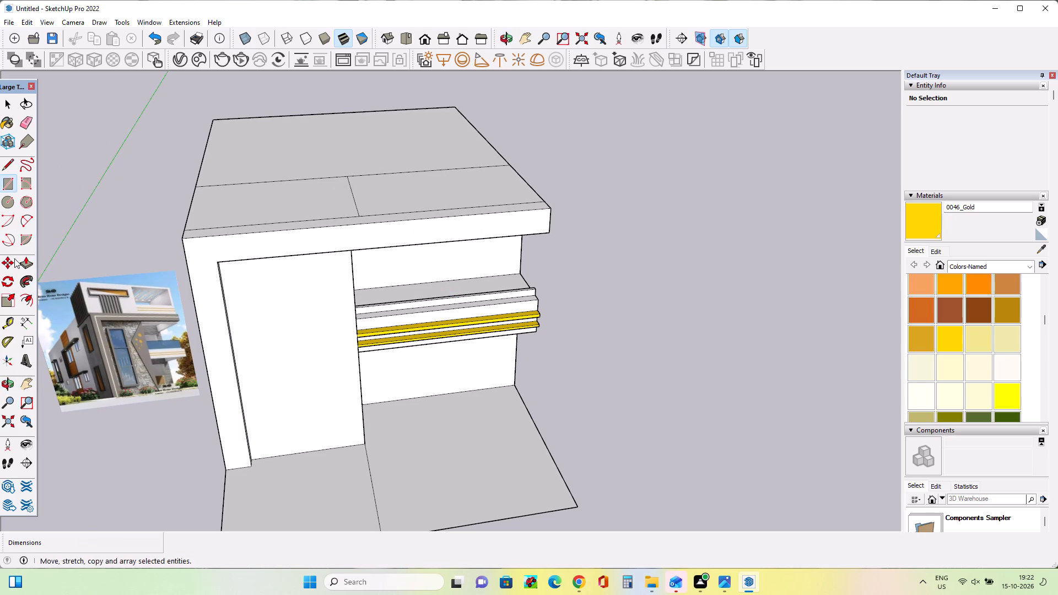
Push/Pull the roof strip section above the tall recessed panel up about 4' 4 9/16" as the upper-storey block.
left_click(24, 263)
left_click(283, 217)
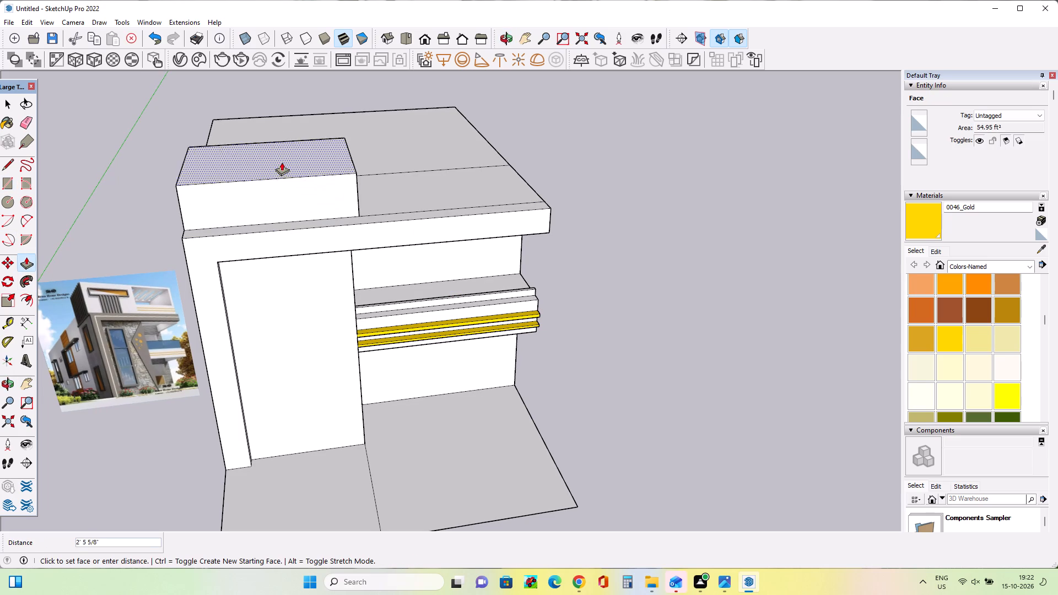
left_click(278, 131)
middle_click_drag(327, 275, 356, 197)
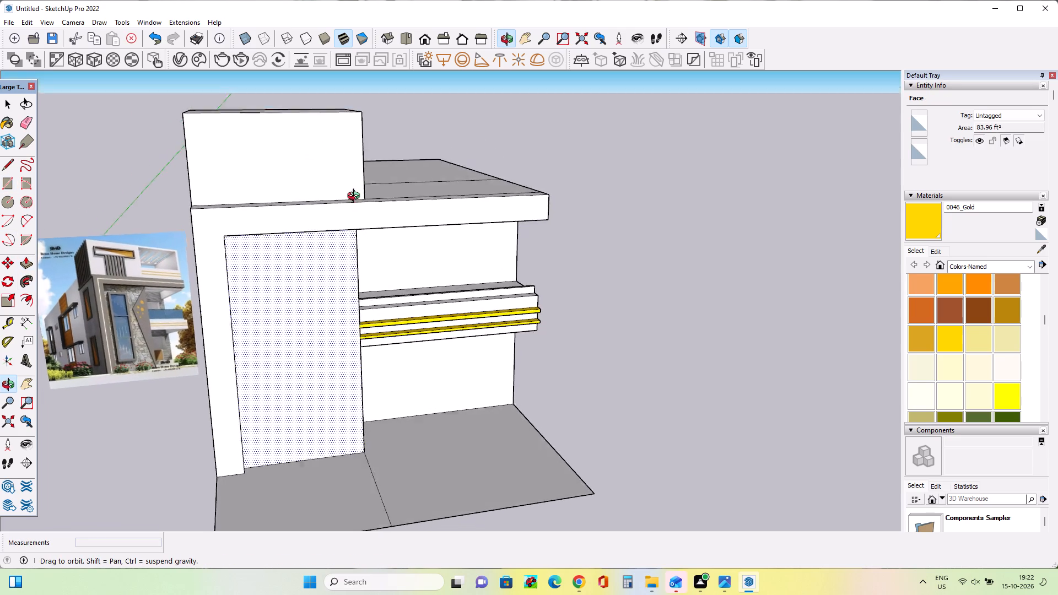
middle_click_drag(356, 197, 363, 187)
middle_click_drag(381, 247, 358, 262)
middle_click_drag(355, 248, 360, 259)
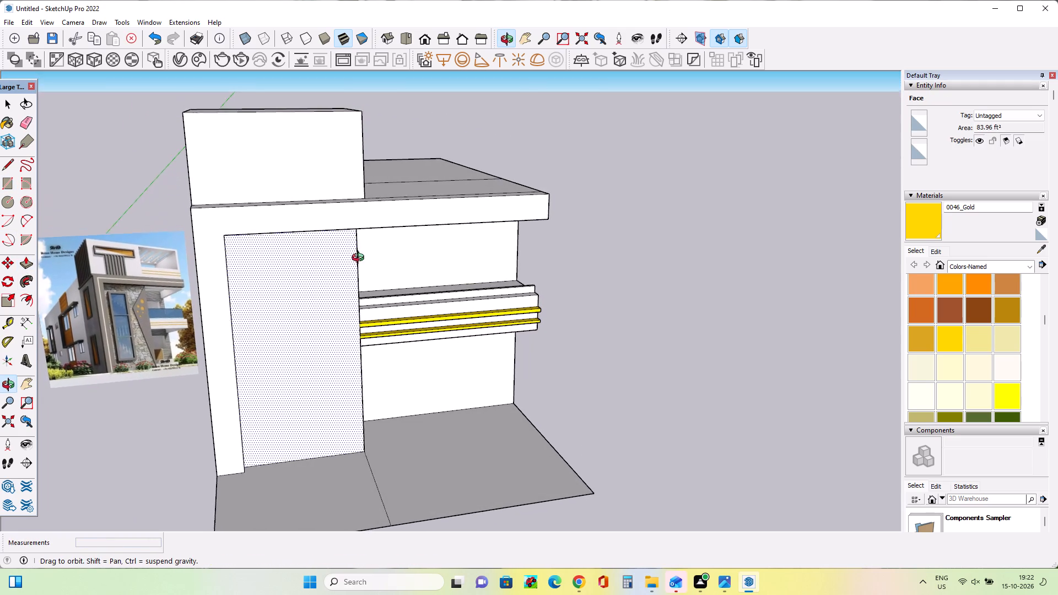
middle_click_drag(360, 259, 364, 266)
scroll(253, 208, "up", 2)
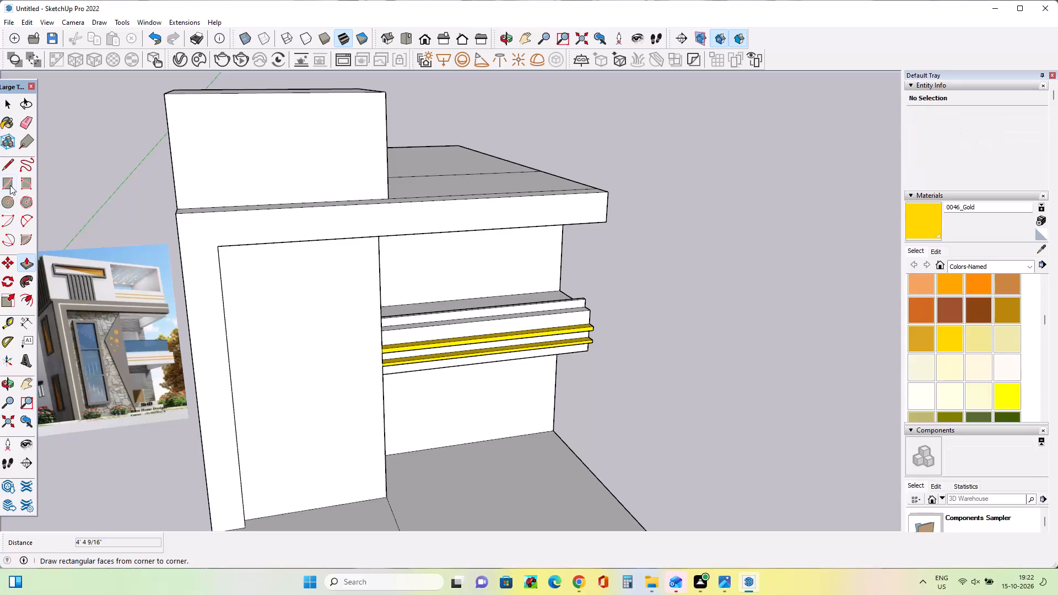
Draw a horizontal rectangle about 5' 7 3/4" by 1' 1 13/16" near the top of the upper block's front face.
left_click(10, 185)
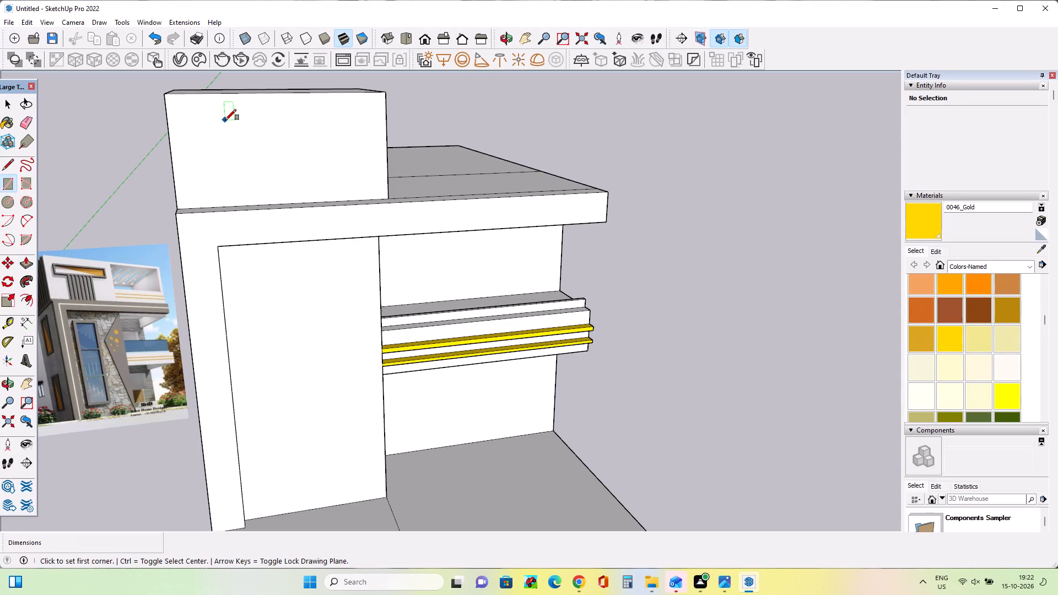
left_click(214, 116)
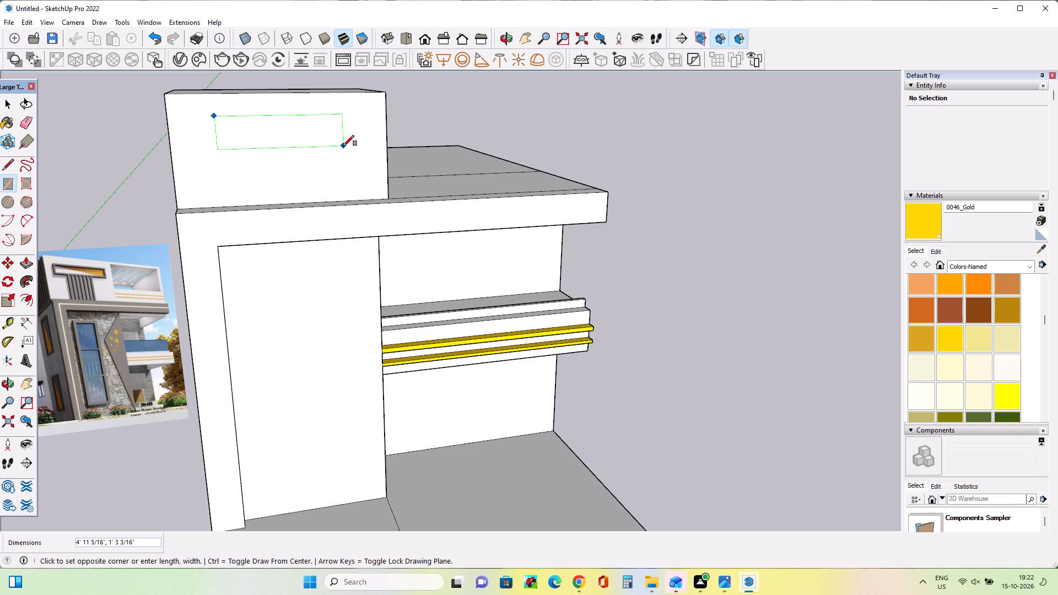
key("Escape")
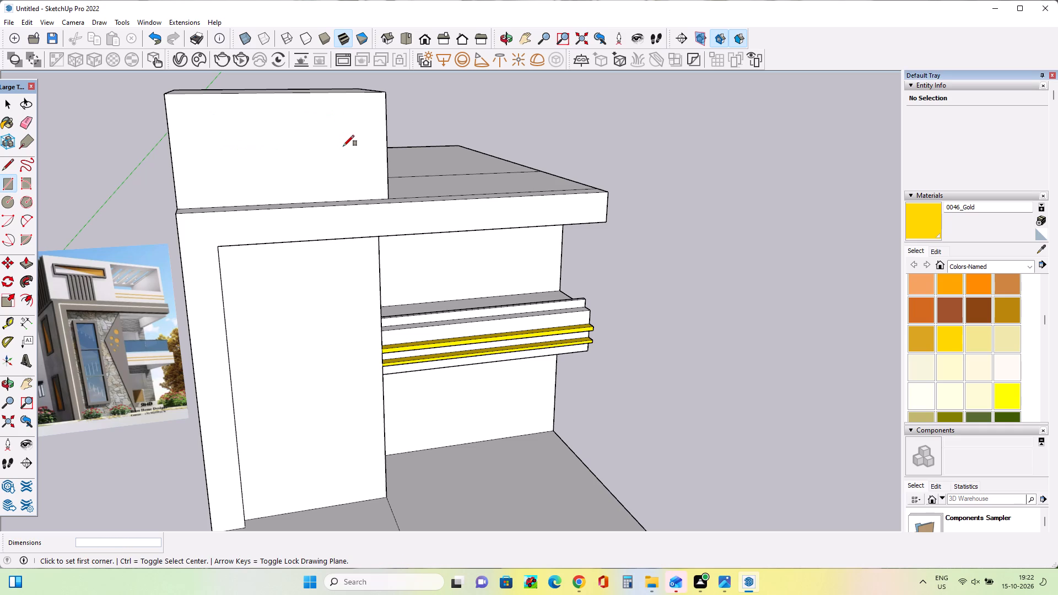
left_click(206, 110)
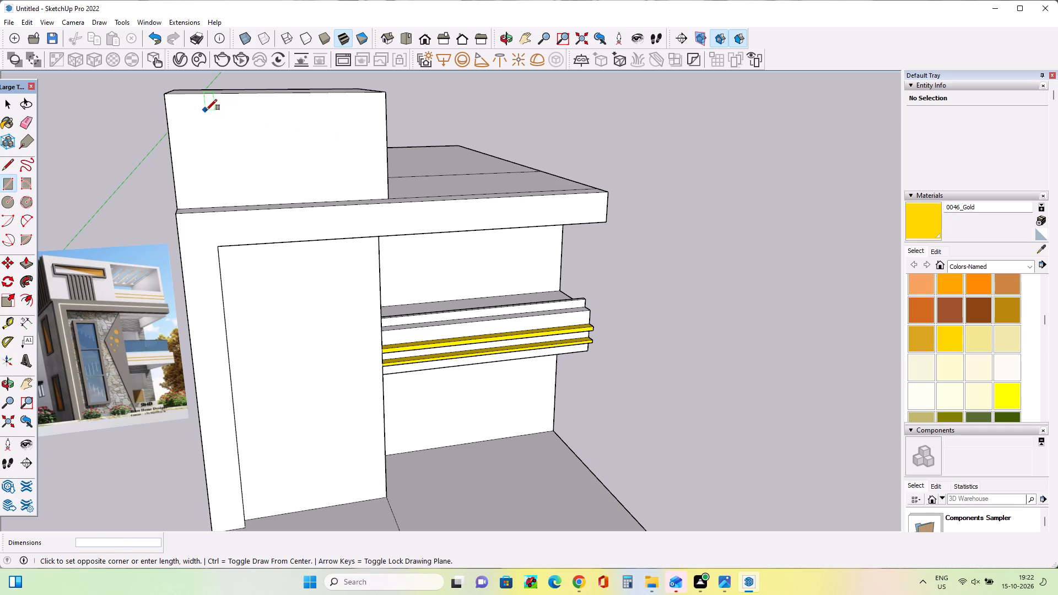
left_click(352, 136)
middle_click_drag(364, 170, 327, 169)
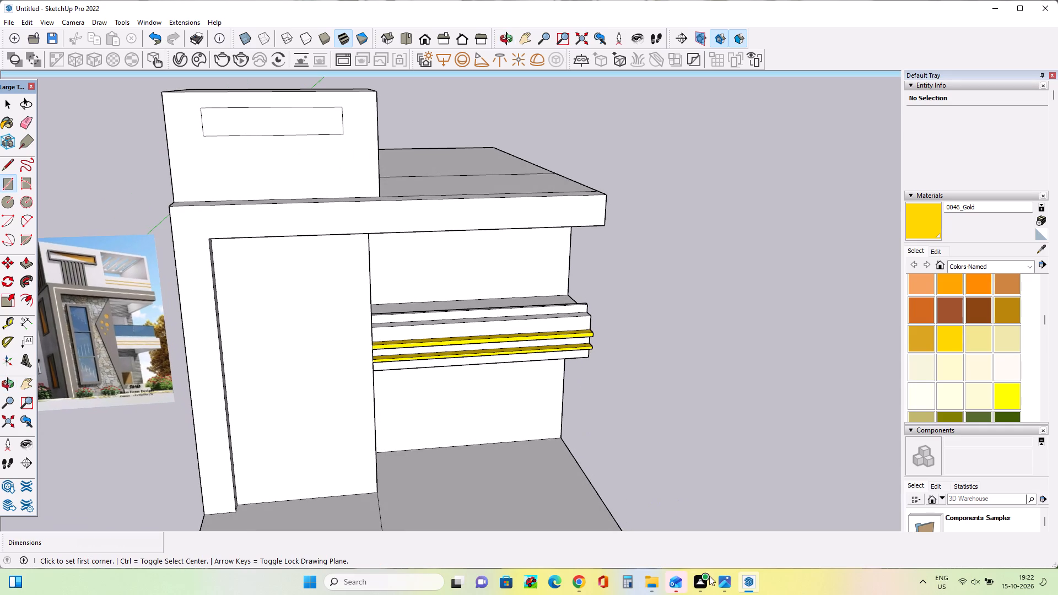
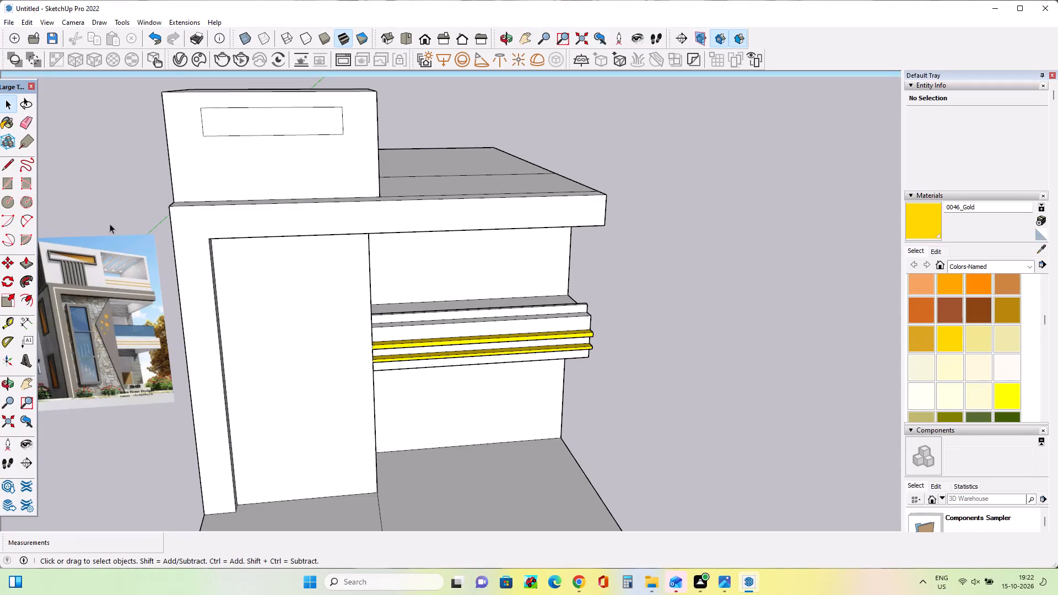
Draw a narrow vertical rectangle about 2' 7 7/8" tall from the horizontal rectangle's lower edge down to the upper block's base.
left_click(7, 181)
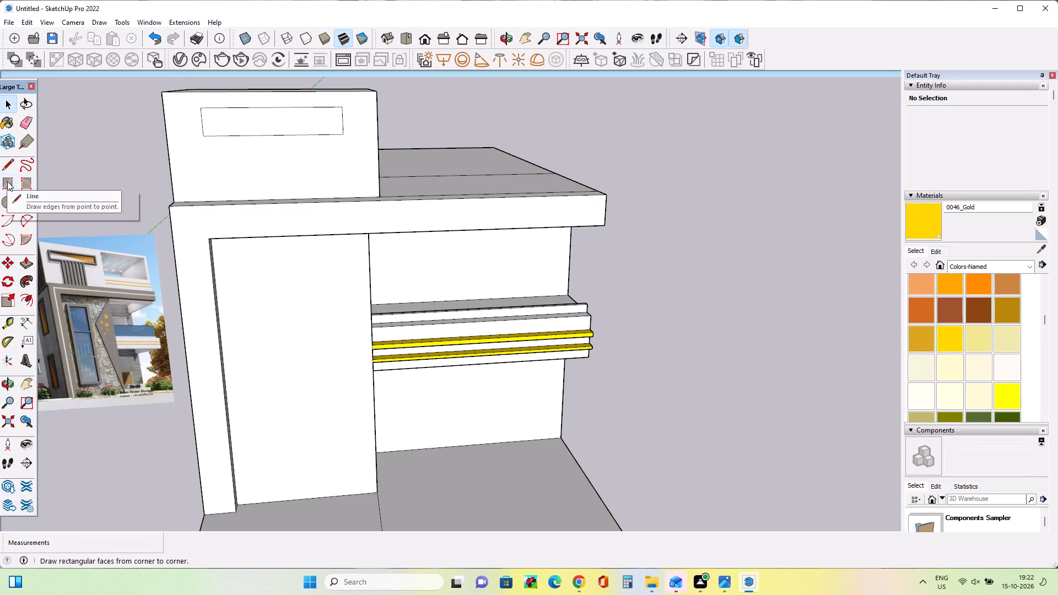
left_click(235, 136)
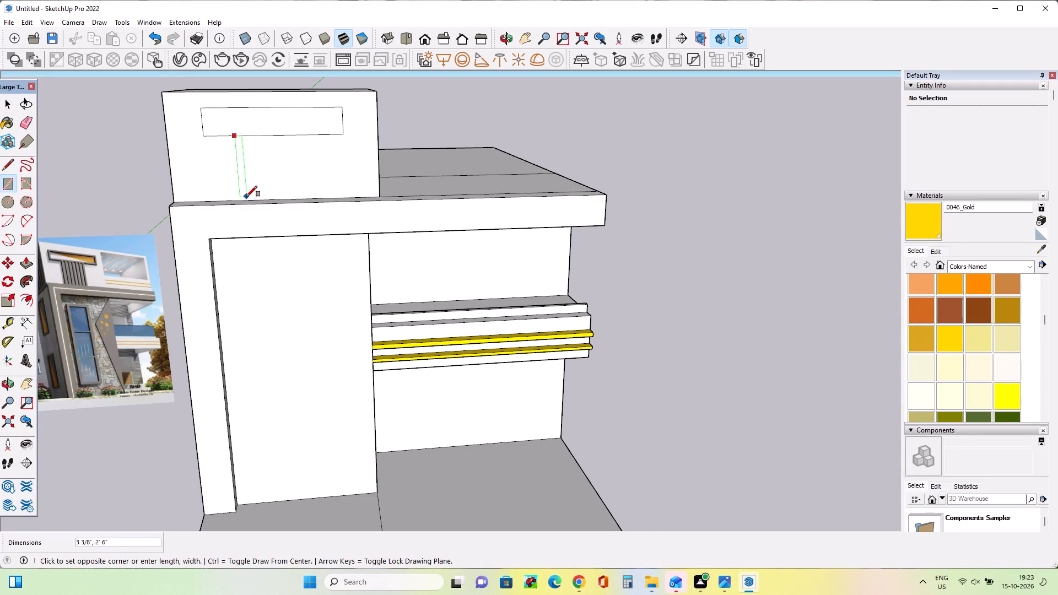
scroll(246, 197, "up", 5)
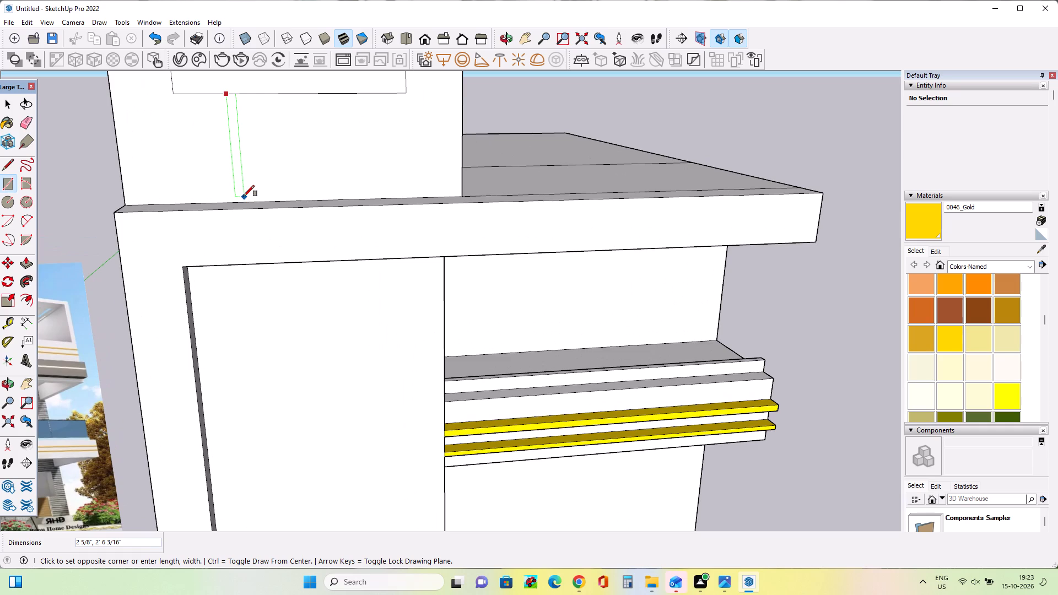
left_click(244, 203)
Copy the narrow rectangle's two vertical edges sideways about 5 7/16" and array them as five evenly spaced copies.
middle_click_drag(247, 205, 393, 229)
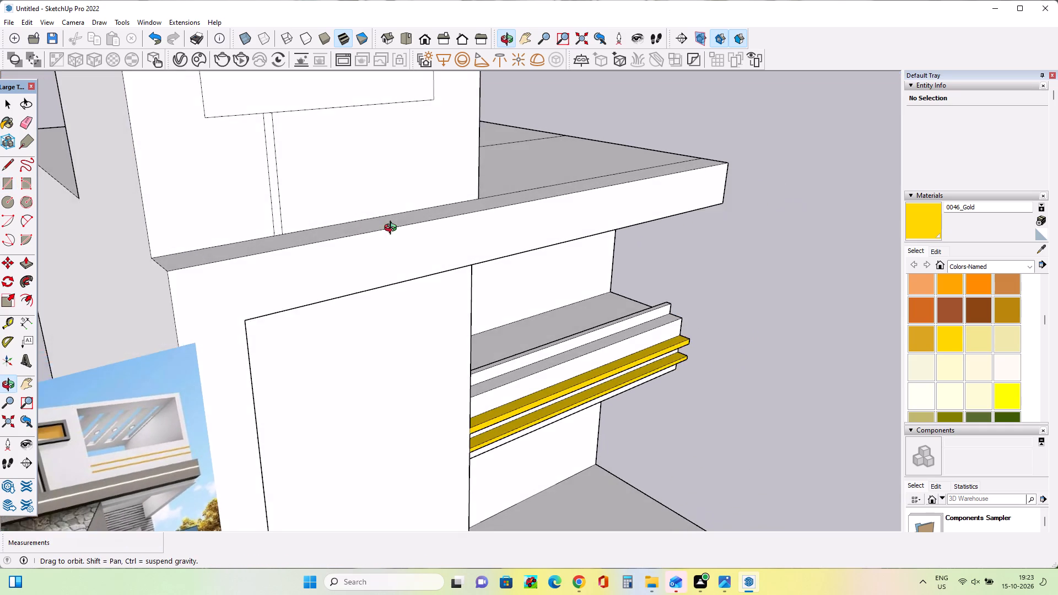
middle_click_drag(393, 229, 395, 229)
middle_click_drag(213, 208, 292, 214)
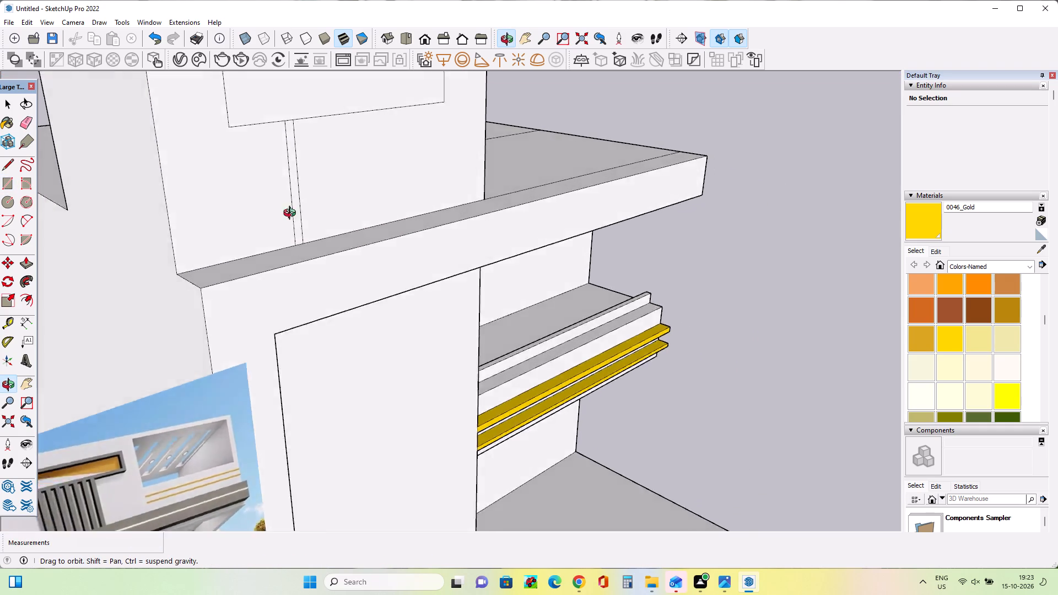
middle_click_drag(292, 214, 145, 229)
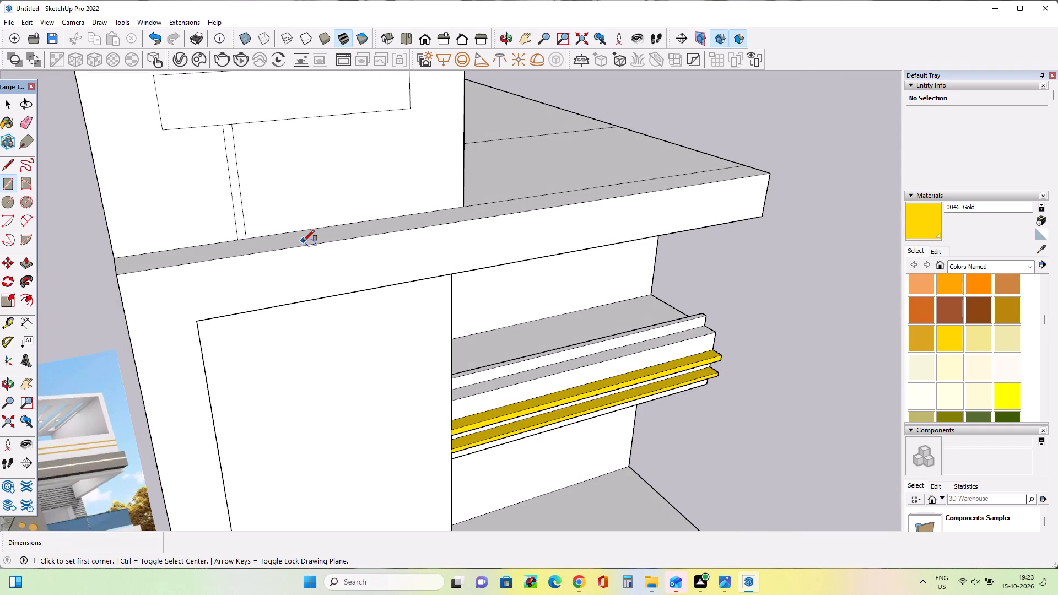
middle_click_drag(303, 244, 285, 243)
scroll(285, 243, "down", 2)
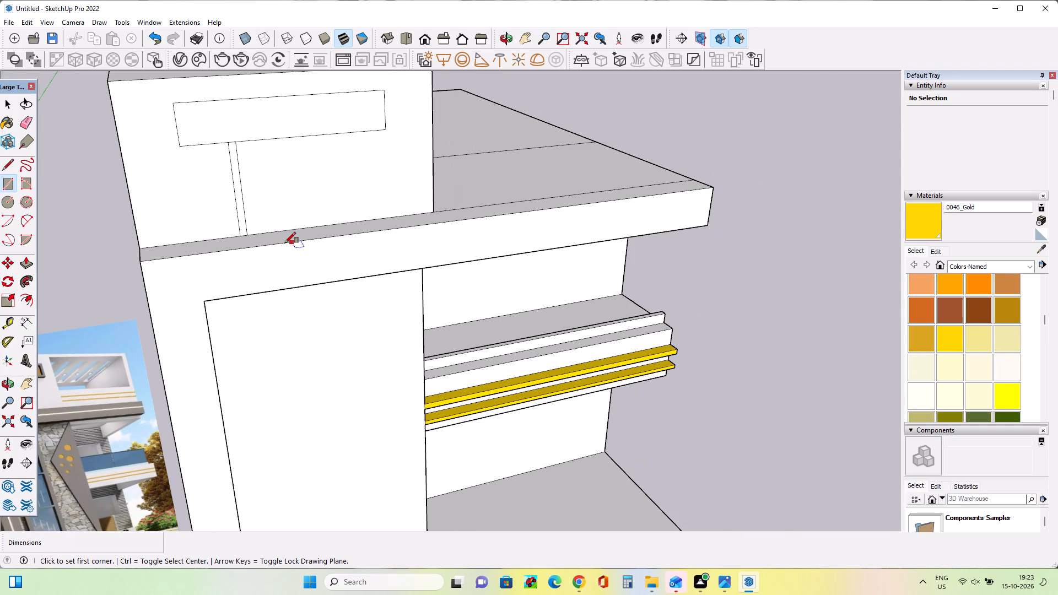
middle_click(285, 243)
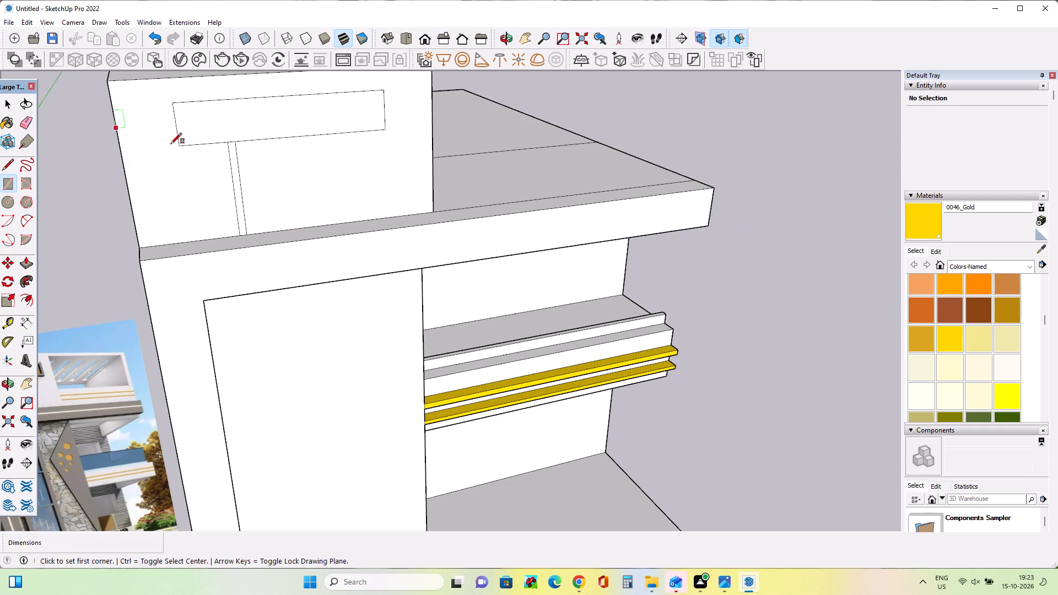
left_click(1, 100)
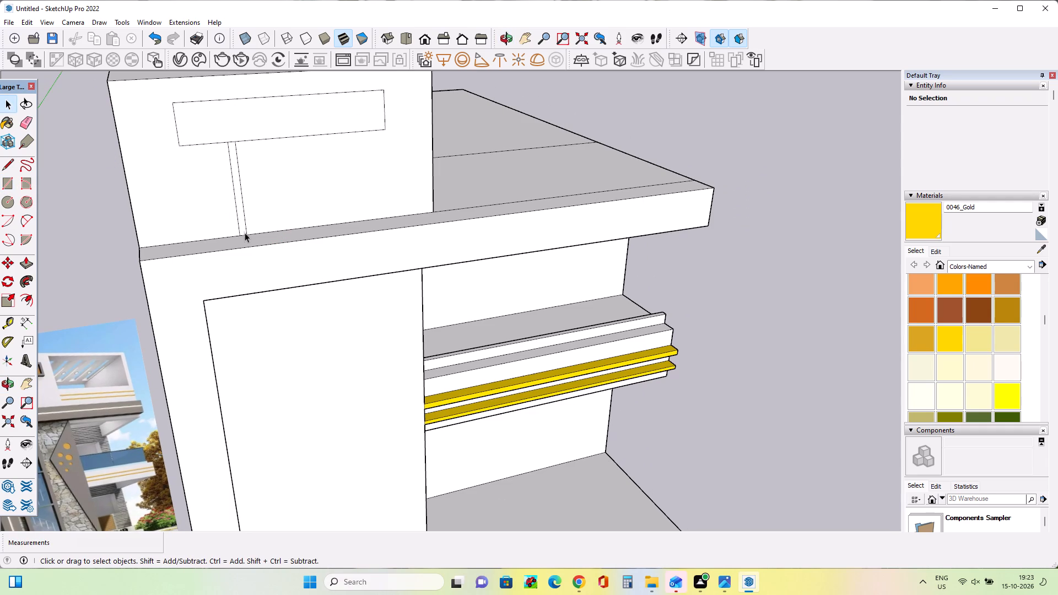
left_click(240, 230)
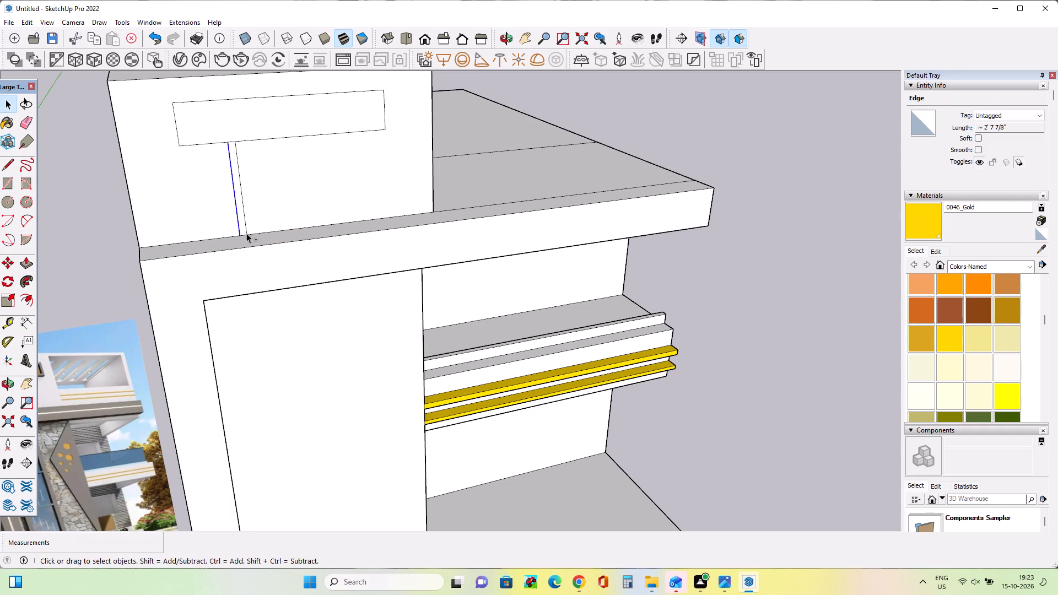
left_click(246, 233, "ctrl")
left_click(10, 264)
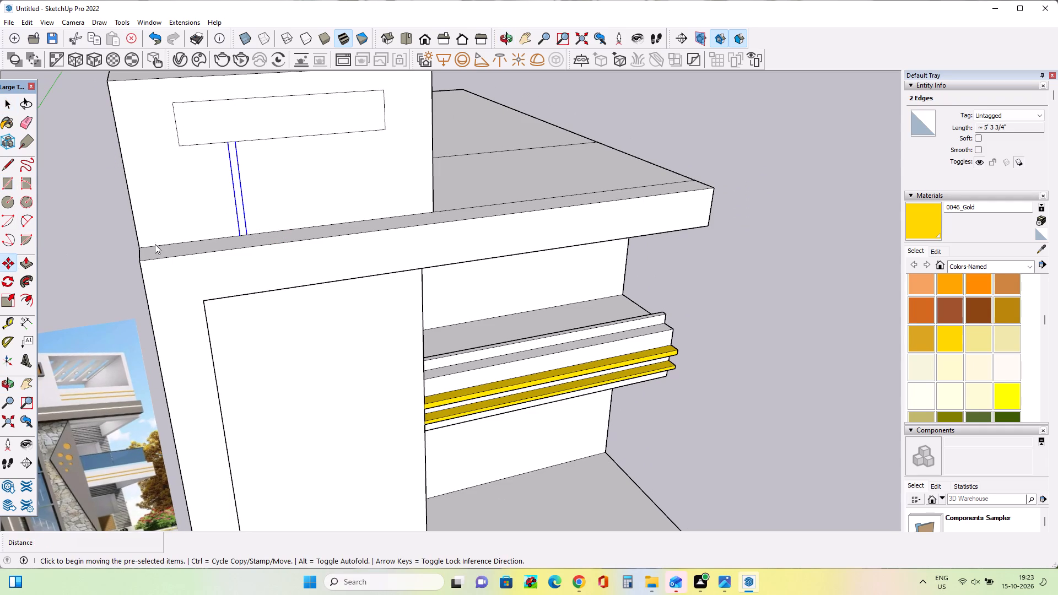
left_click(252, 235)
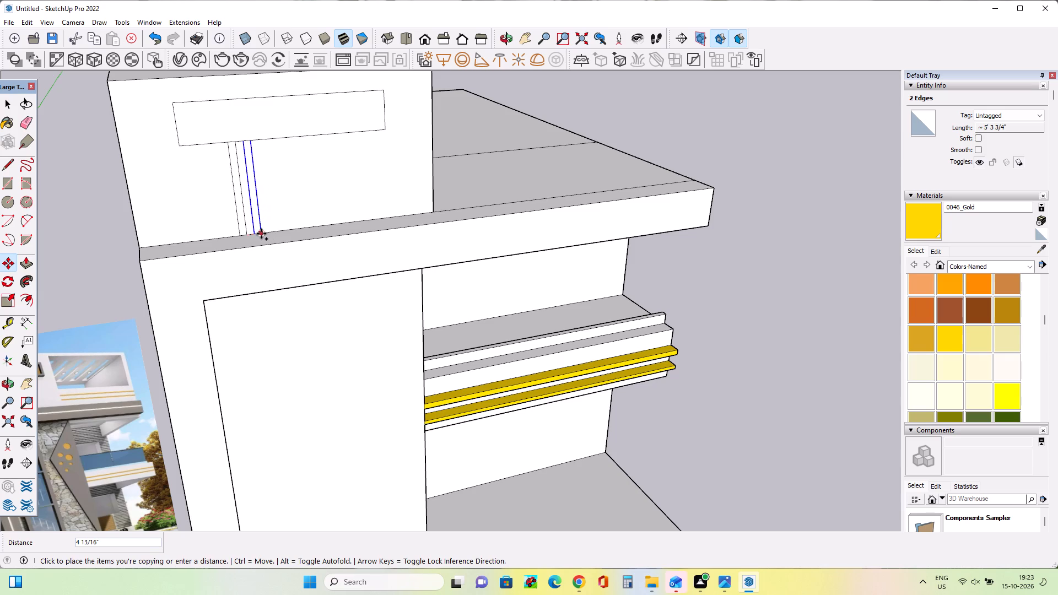
left_click(263, 235)
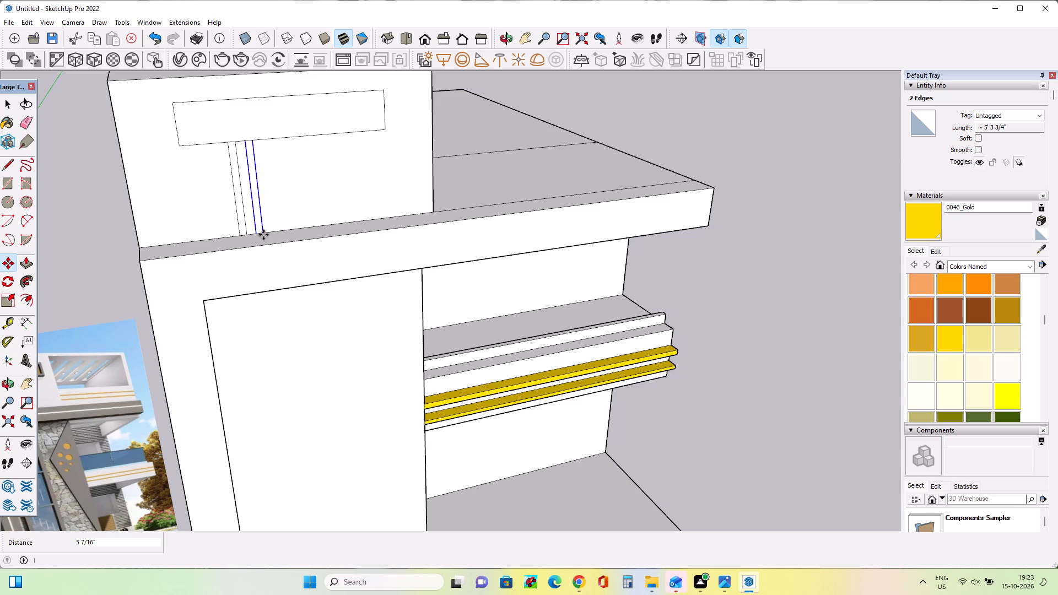
key("shift+asterisk")
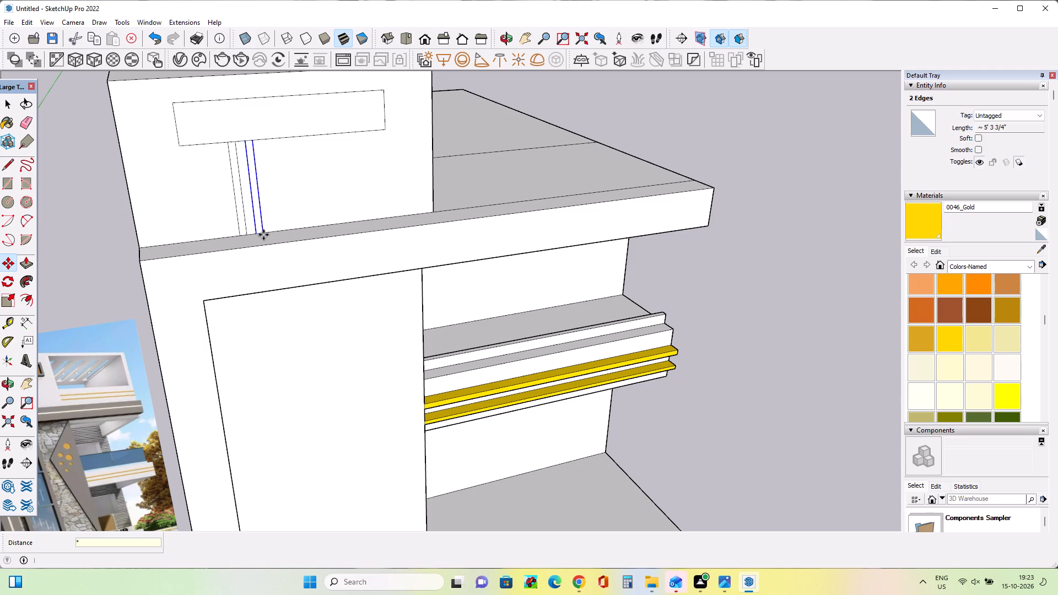
key("5")
key("Return")
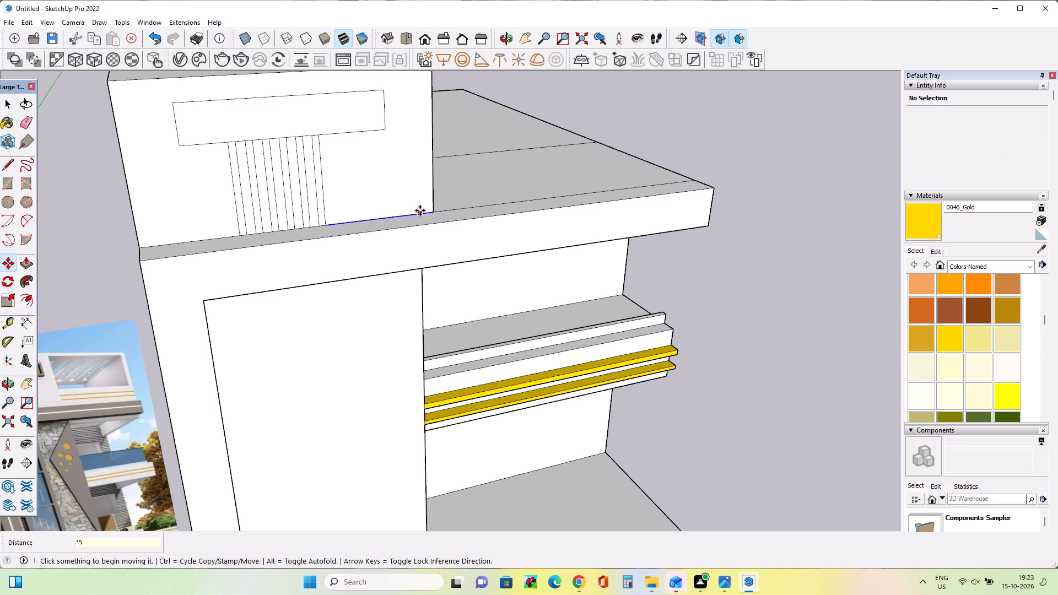
Shorten the horizontal rectangle by drawing a vertical line just inside its right end and erasing the original end edge.
middle_click_drag(420, 210, 341, 189)
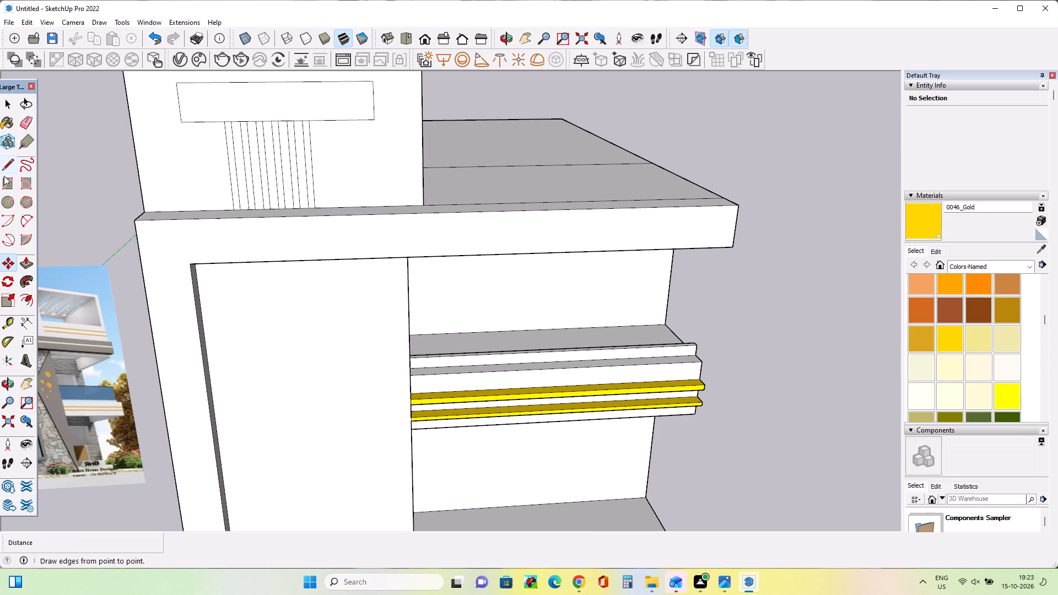
left_click(26, 295)
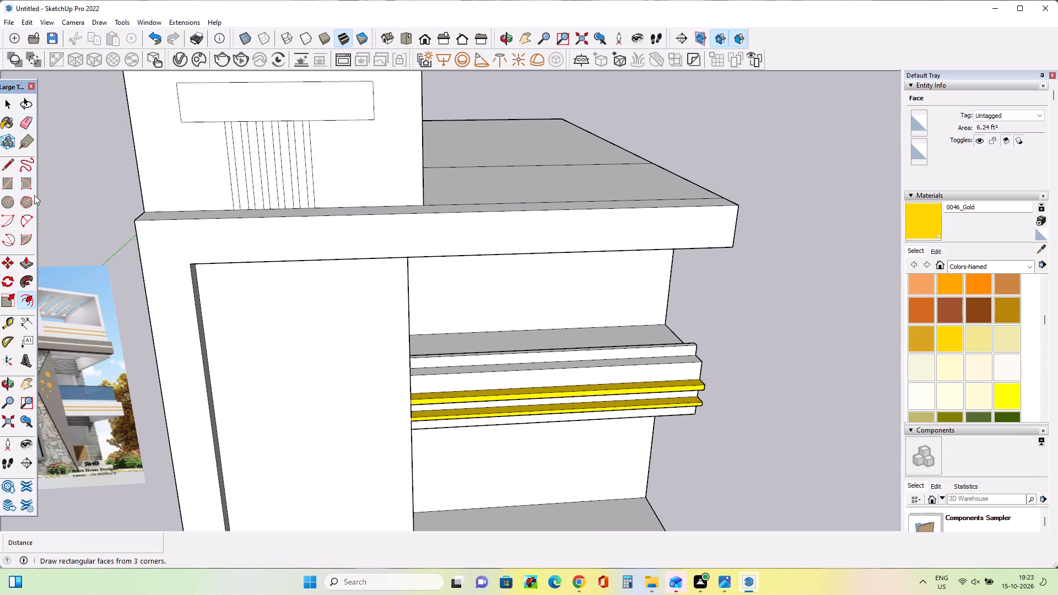
left_click(8, 163)
middle_click_drag(366, 249, 403, 202)
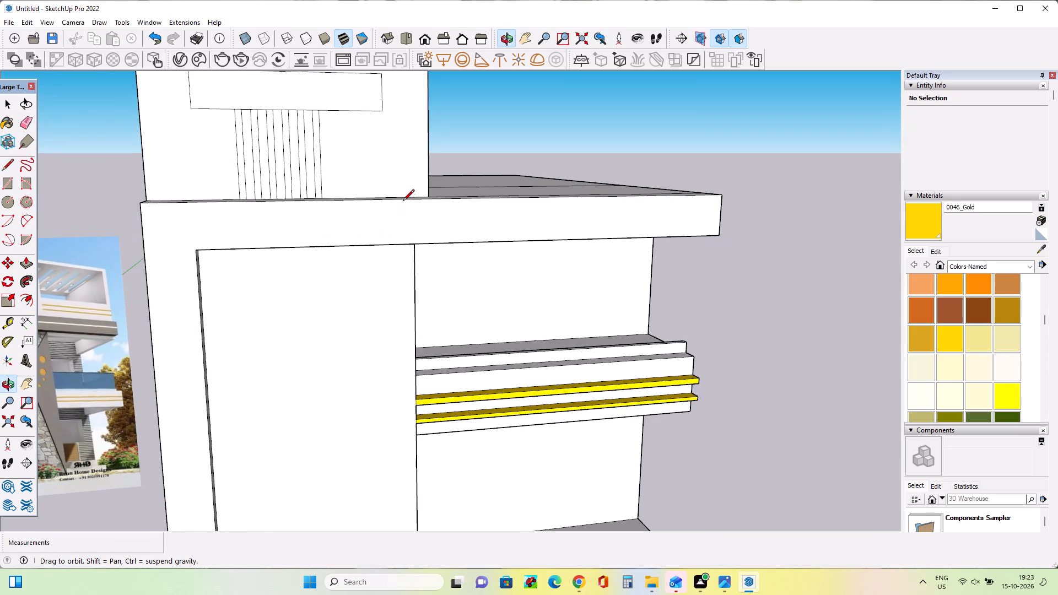
middle_click_drag(403, 202, 402, 202)
scroll(403, 202, "down", 3)
middle_click_drag(403, 196, 380, 194)
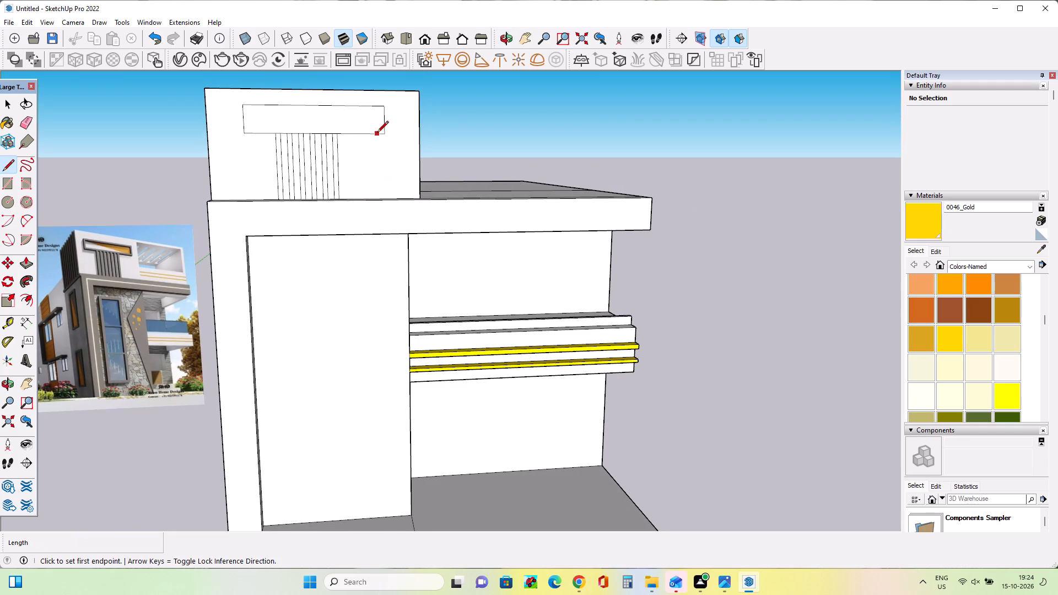
left_click(377, 133)
left_click(376, 109)
middle_click_drag(419, 224, 395, 240)
left_click(28, 131)
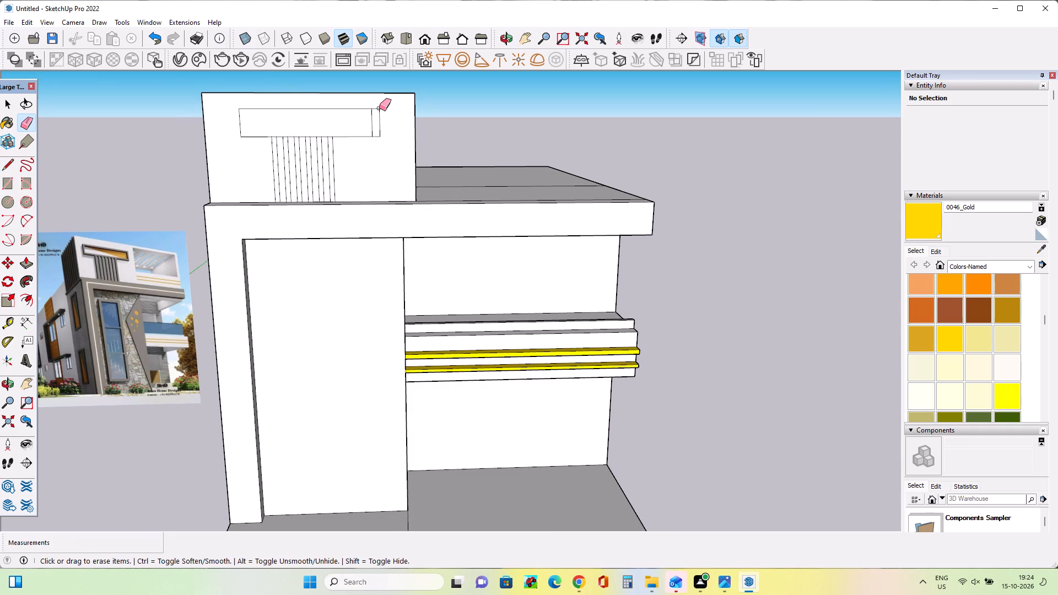
left_click_drag(379, 107, 381, 138)
Offset the horizontal rectangle's outline inward about 1 1/4" to form a thin frame border on the upper block's front.
middle_click_drag(382, 159, 417, 155)
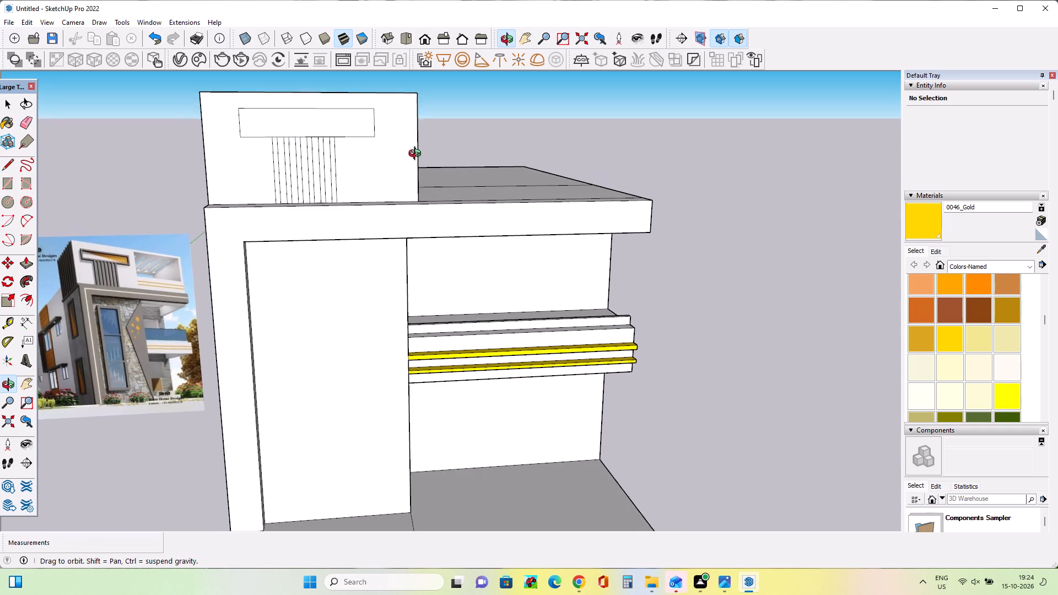
middle_click_drag(417, 155, 447, 150)
scroll(447, 152, "down", 3)
middle_click_drag(461, 228, 379, 223)
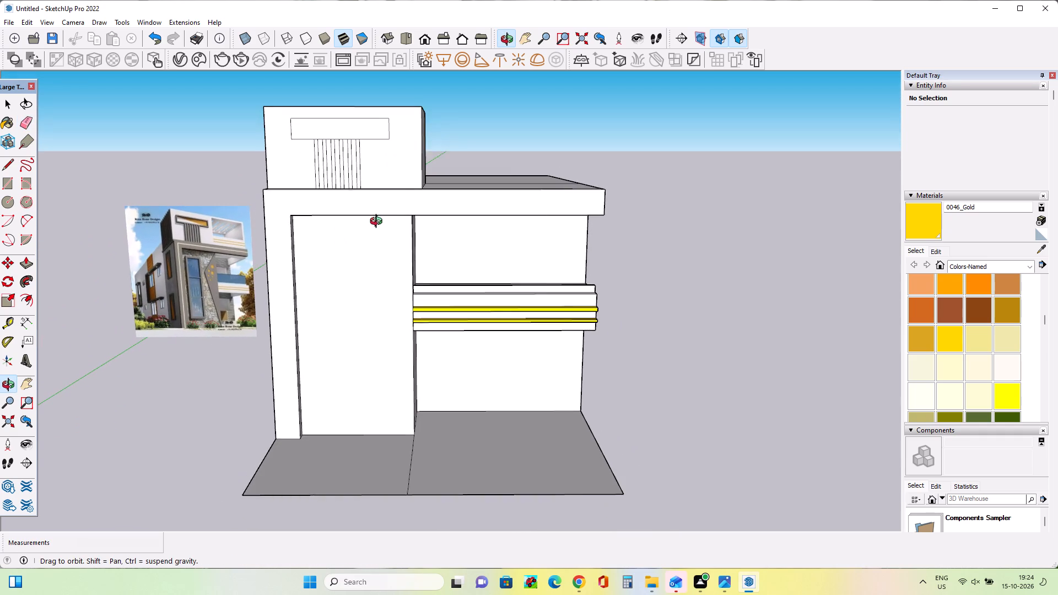
middle_click_drag(379, 223, 379, 223)
scroll(379, 146, "up", 1)
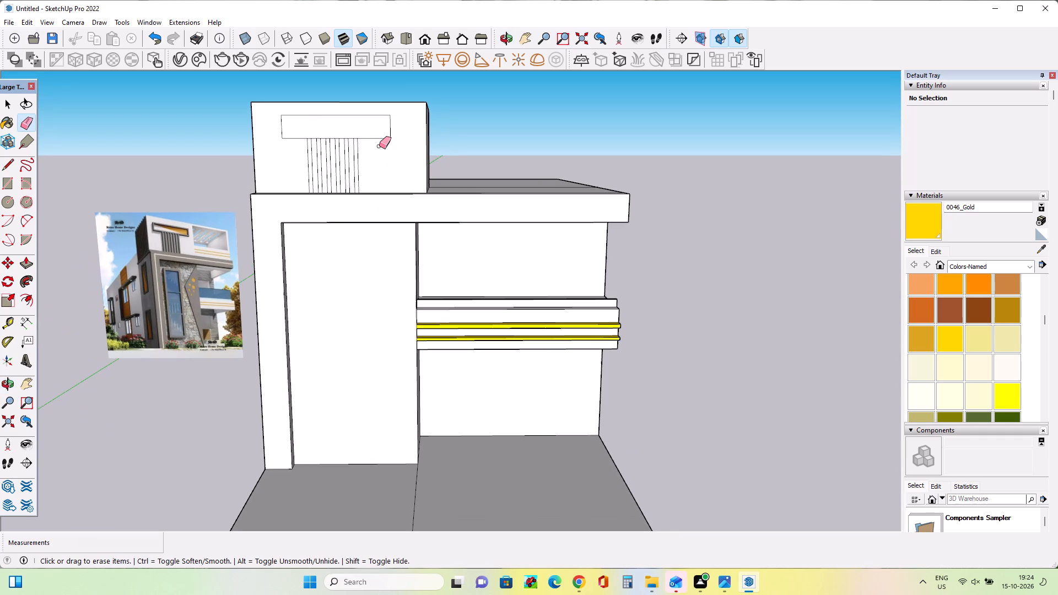
middle_click_drag(381, 153, 493, 145)
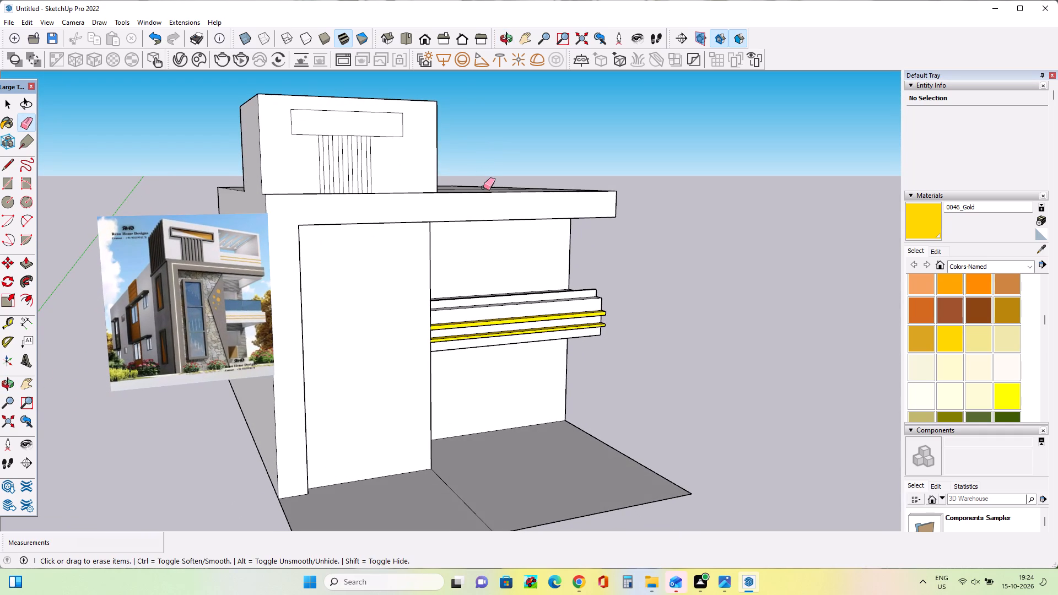
scroll(483, 187, "down", 1)
scroll(346, 141, "up", 4)
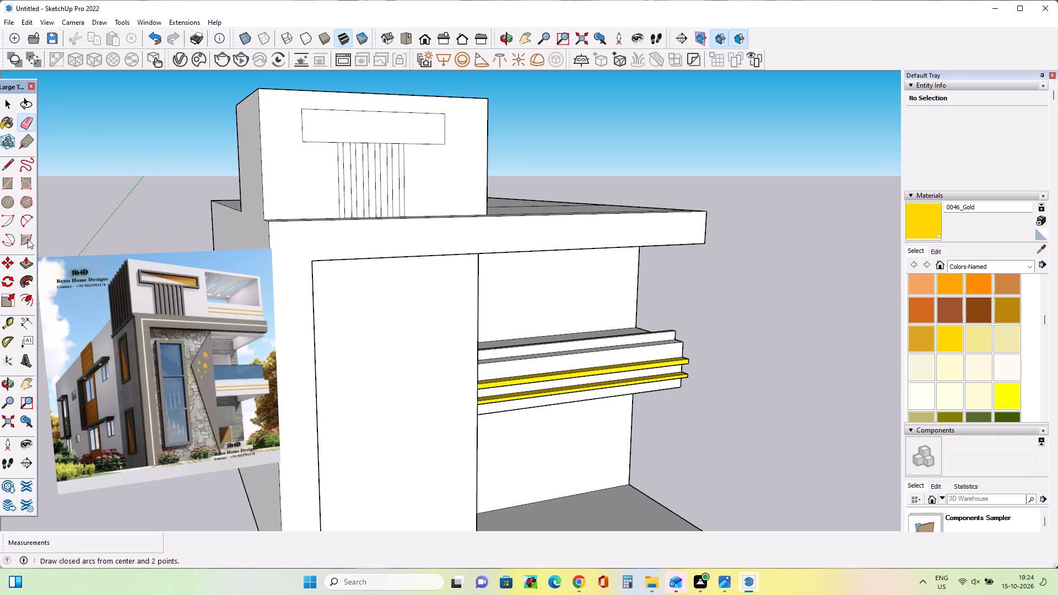
left_click(23, 294)
left_click(335, 119)
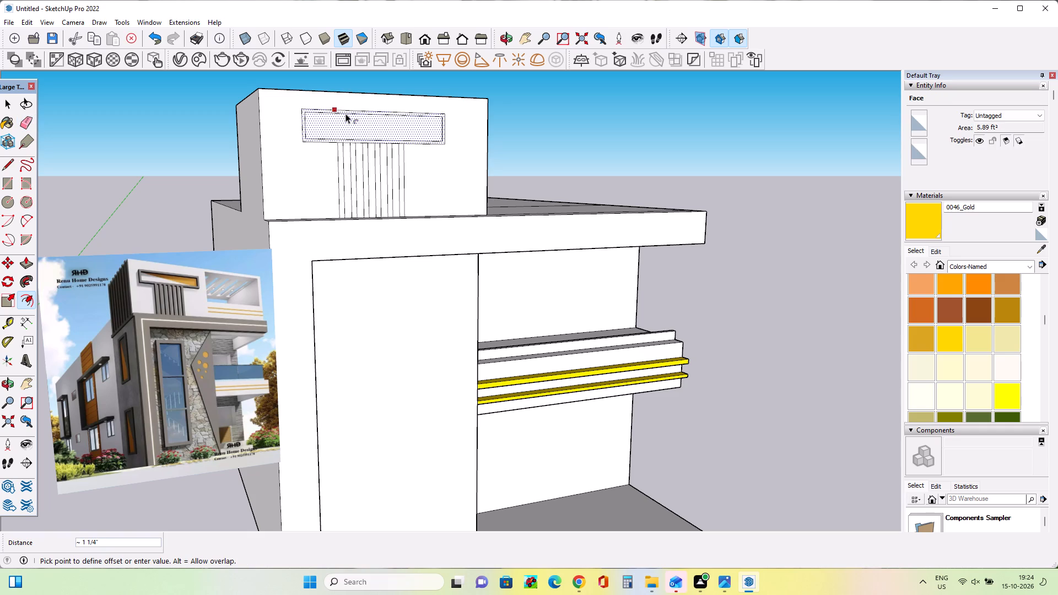
left_click(346, 113)
Choose the 0111_SlateGray material from the Colors-Named collection.
scroll(960, 358, "down", 4)
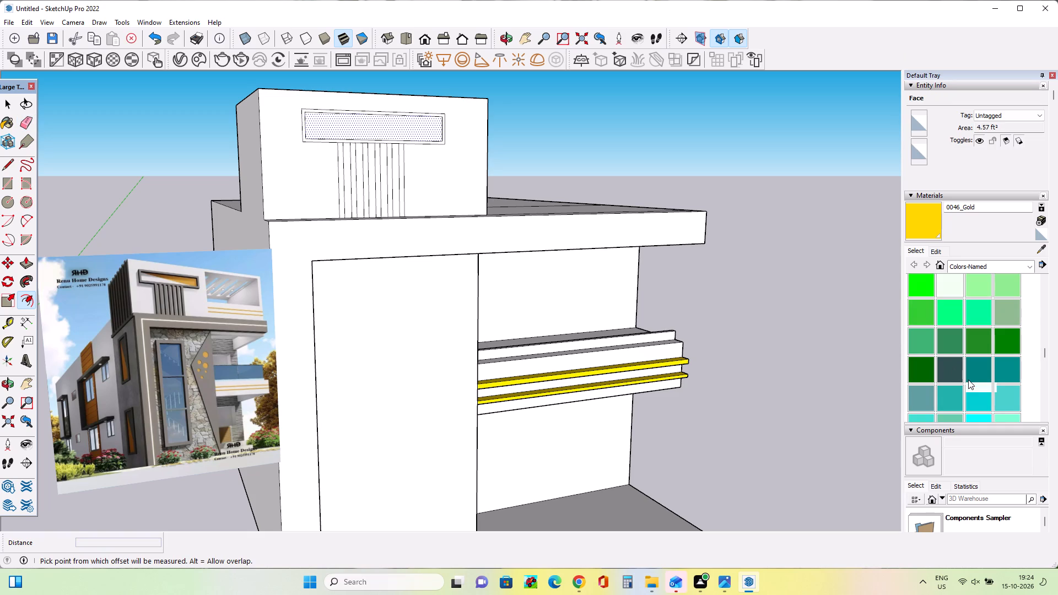
scroll(968, 380, "down", 2)
left_click(971, 393)
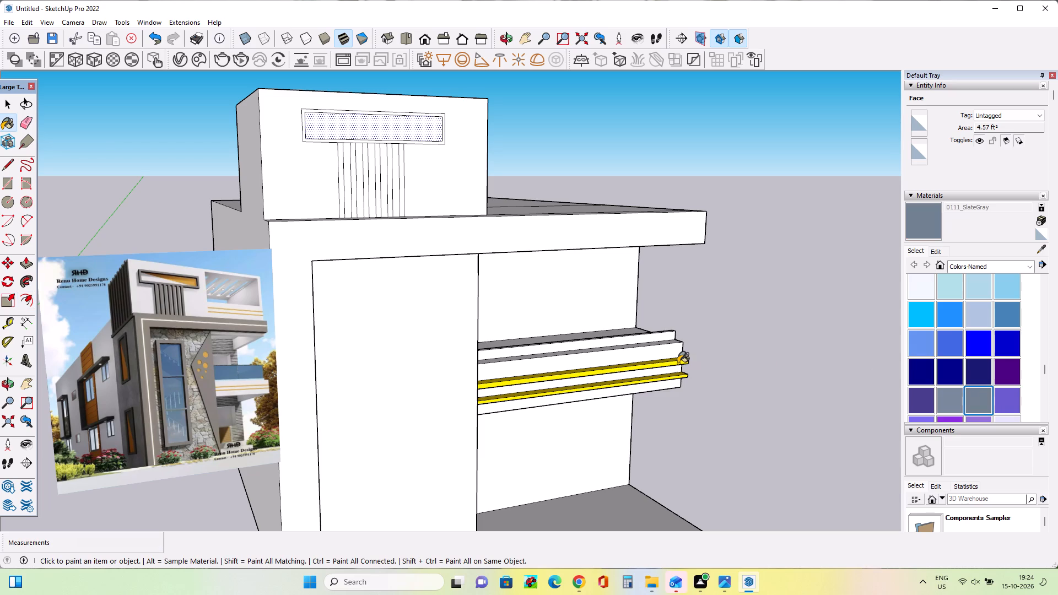
Pull the thin frame border around the horizontal rectangle about 1 9/16" out from the upper block's front.
left_click(23, 262)
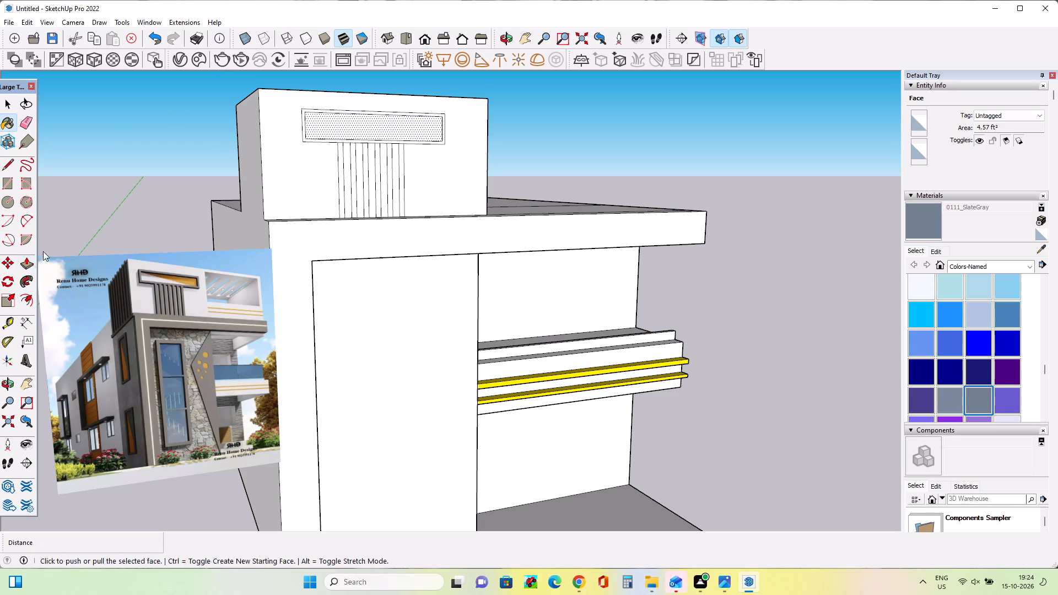
scroll(294, 122, "up", 5)
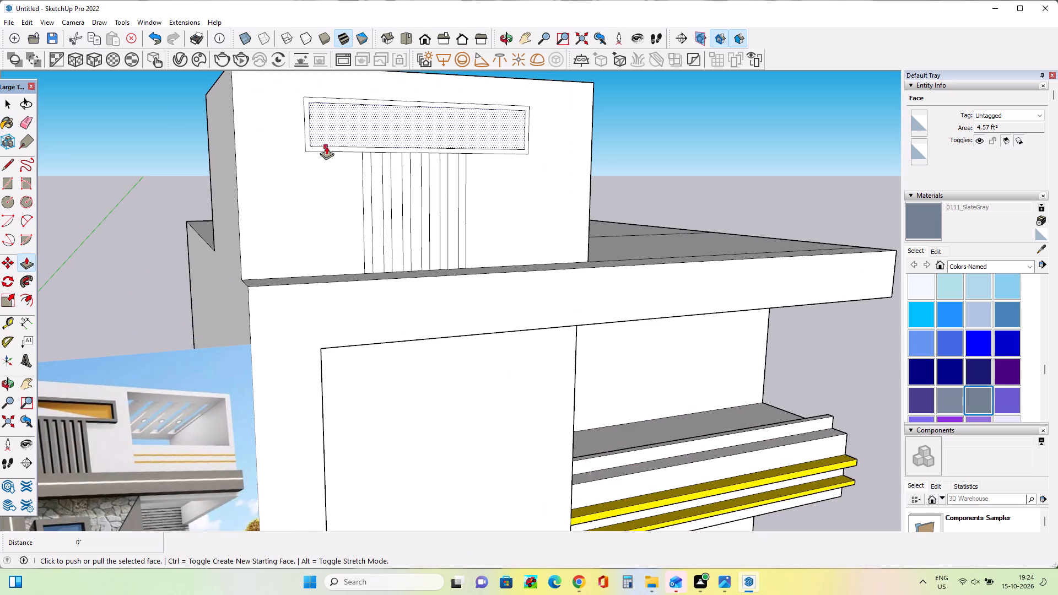
scroll(330, 148, "up", 6)
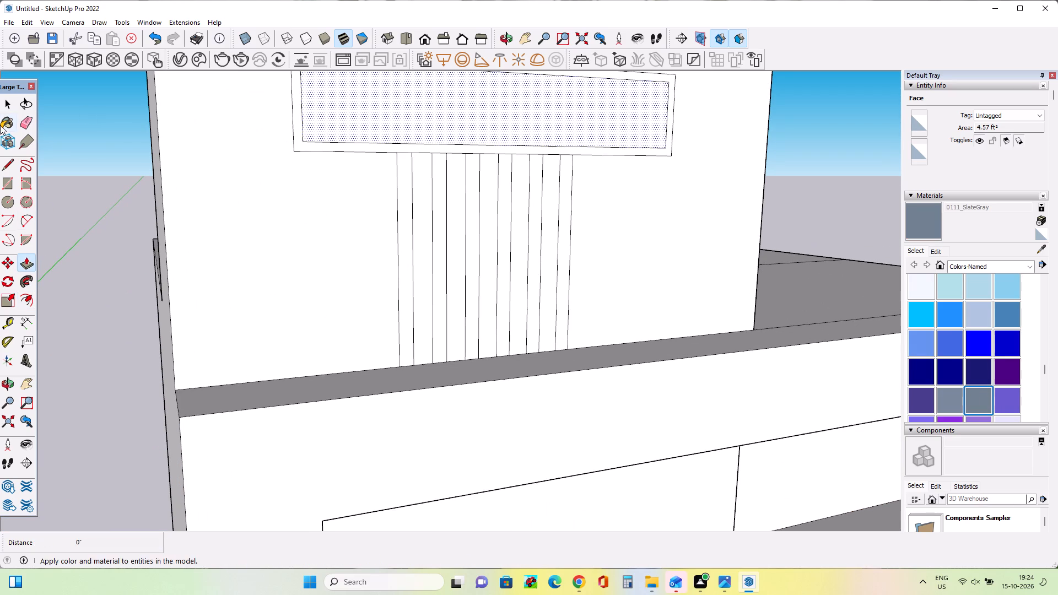
left_click(3, 101)
left_click(23, 268)
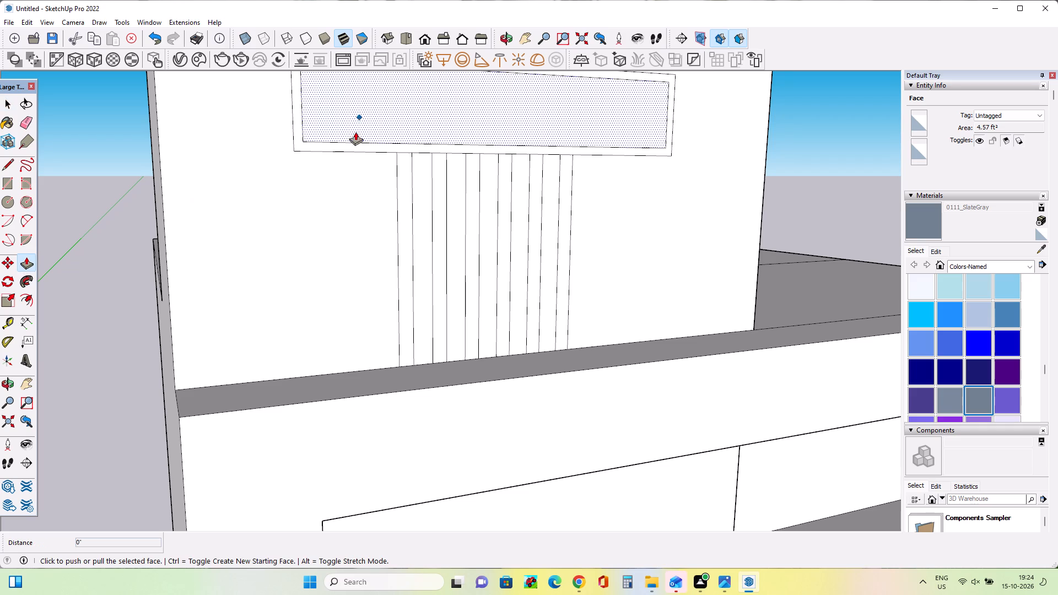
left_click(1, 101)
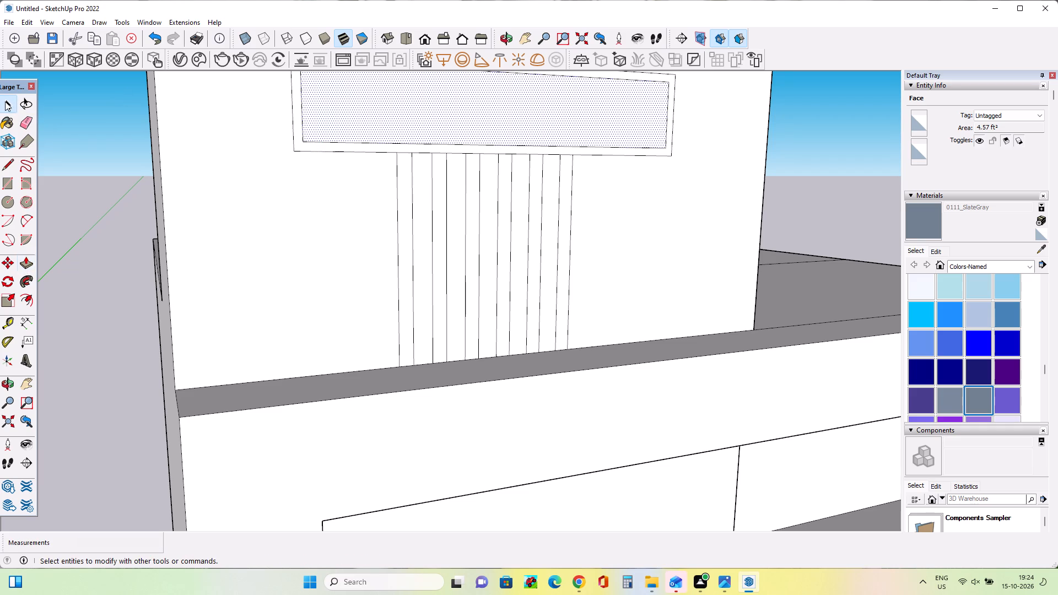
left_click(338, 147)
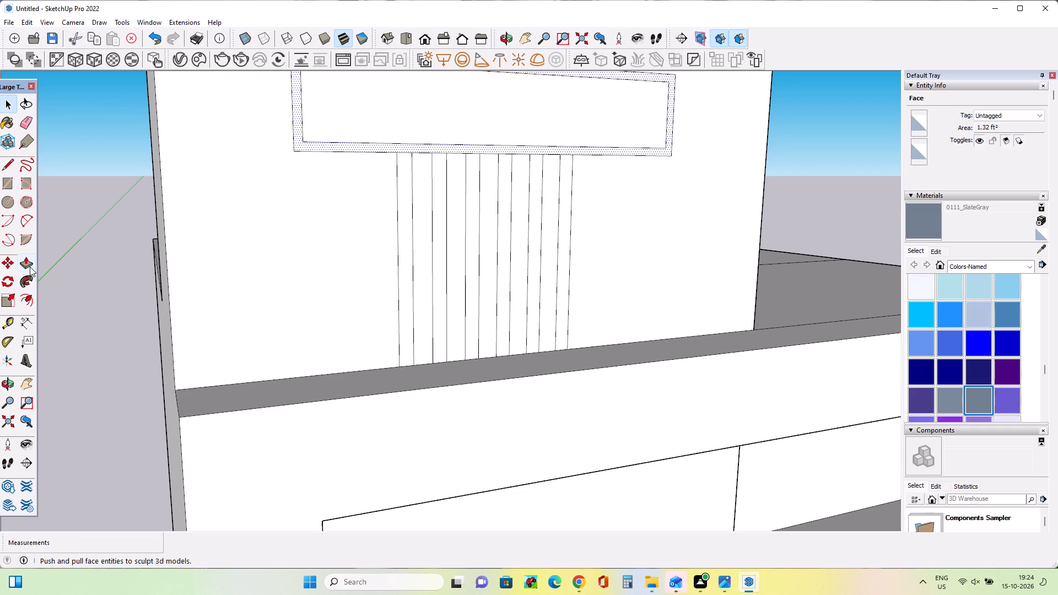
left_click(30, 265)
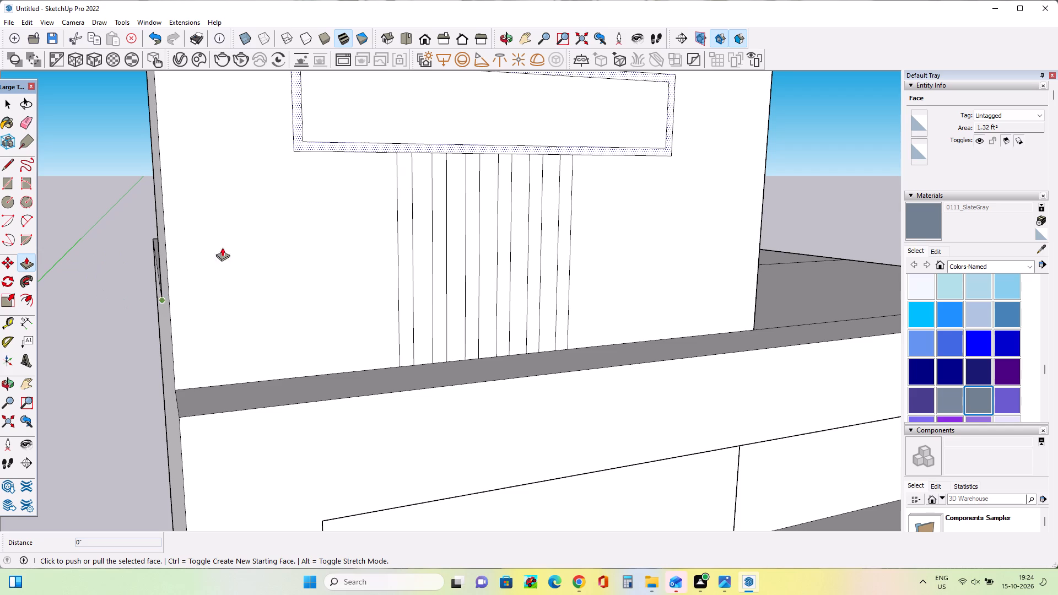
left_click(322, 150)
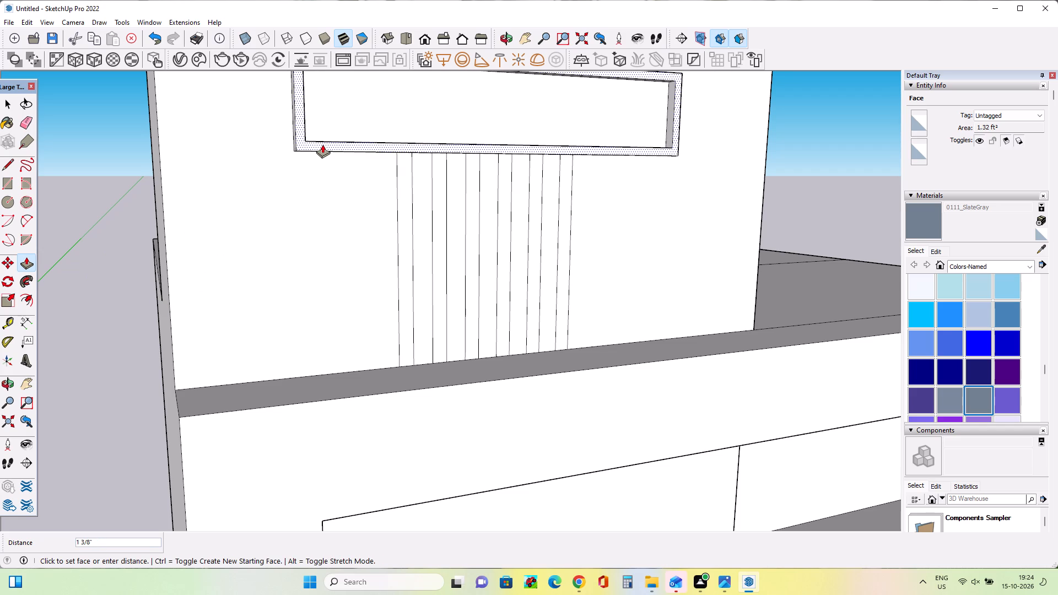
left_click(323, 144)
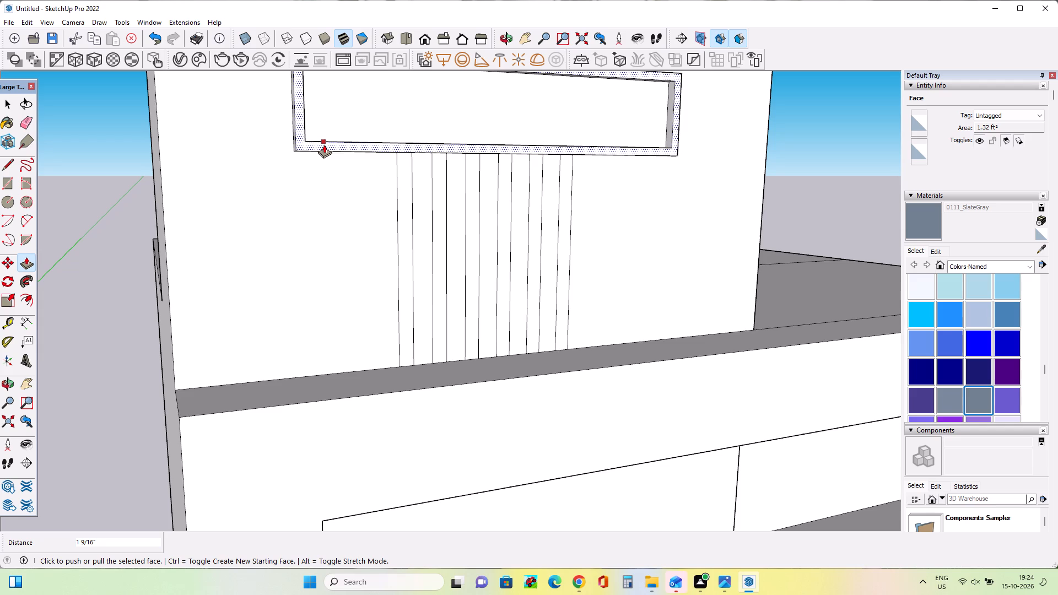
Pull the frame out about 1' 3 1/2" and push it back about 1' 2 11/16", leaving a shallow projection.
left_click_drag(244, 210, 194, 137)
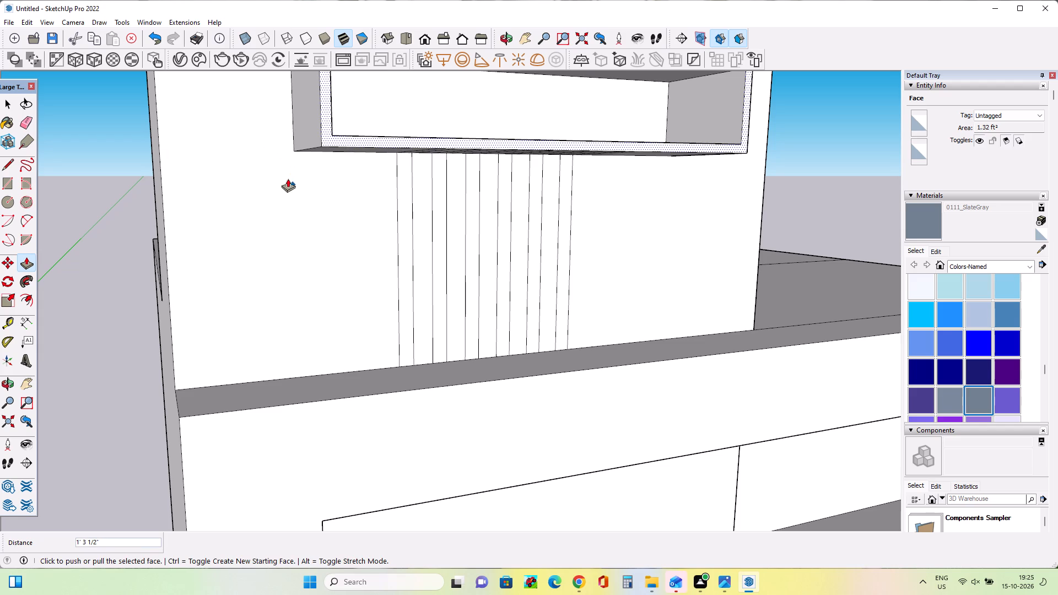
left_click(330, 133)
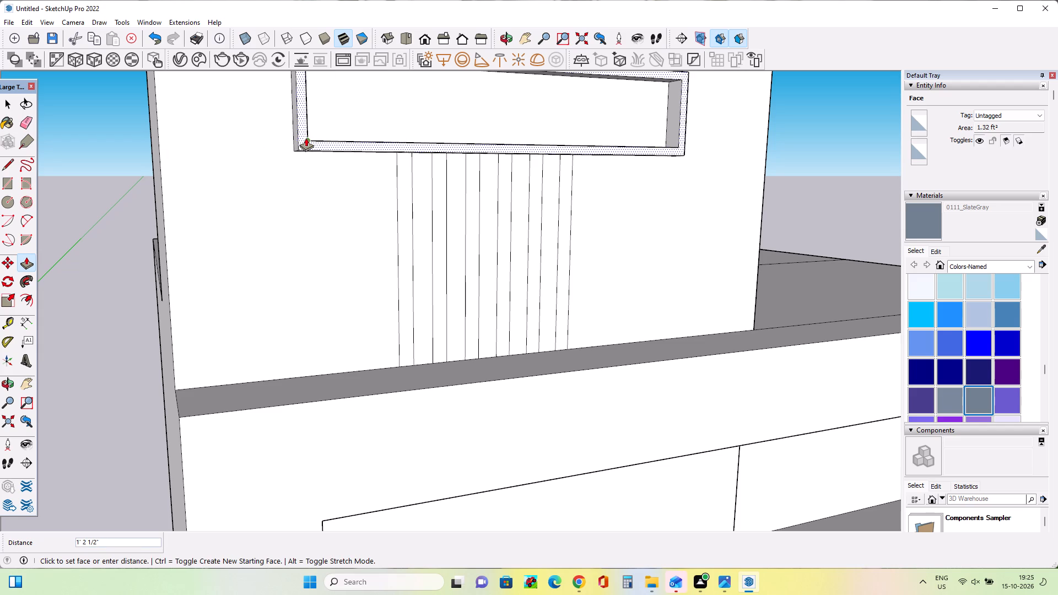
left_click(305, 137)
Pull the selected frame border outward about another 1 7/16" to deepen the raised frame.
middle_click_drag(393, 210, 363, 253)
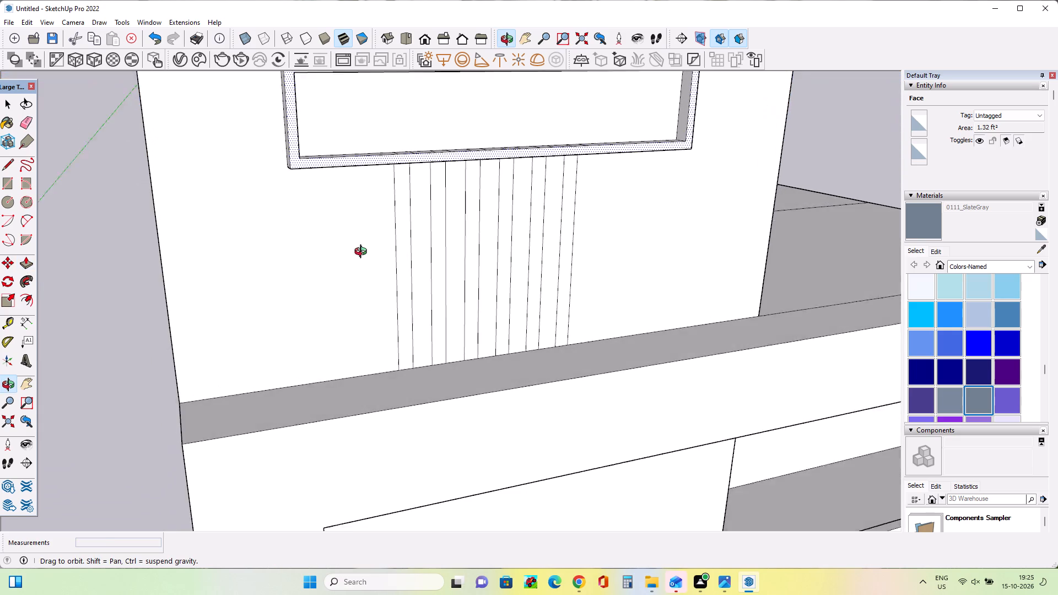
middle_click_drag(363, 253, 358, 250)
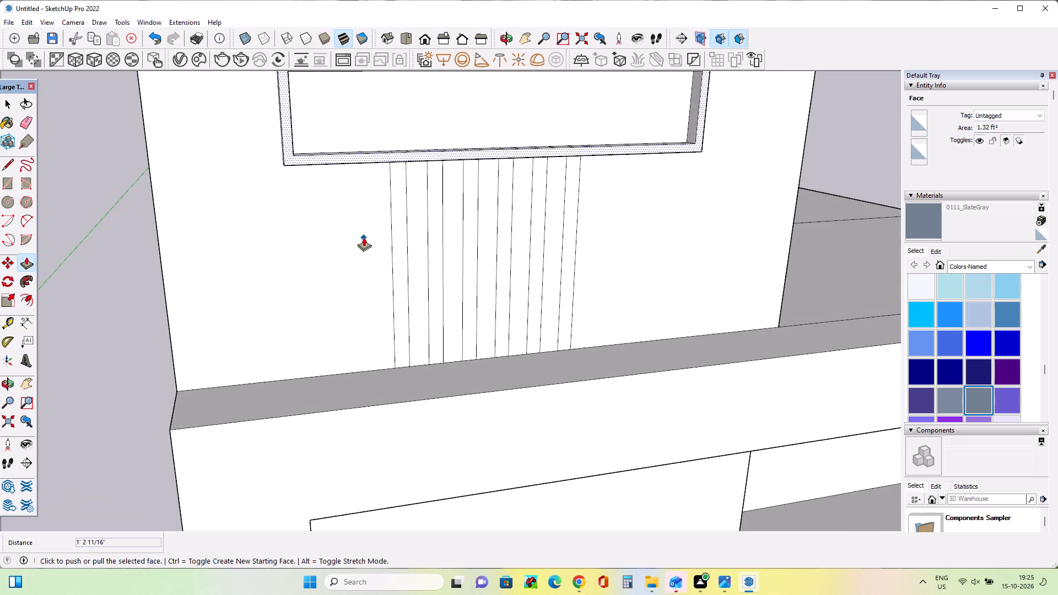
middle_click_drag(312, 199, 385, 198)
scroll(385, 198, "down", 10)
middle_click_drag(440, 215, 367, 210)
scroll(377, 224, "up", 4)
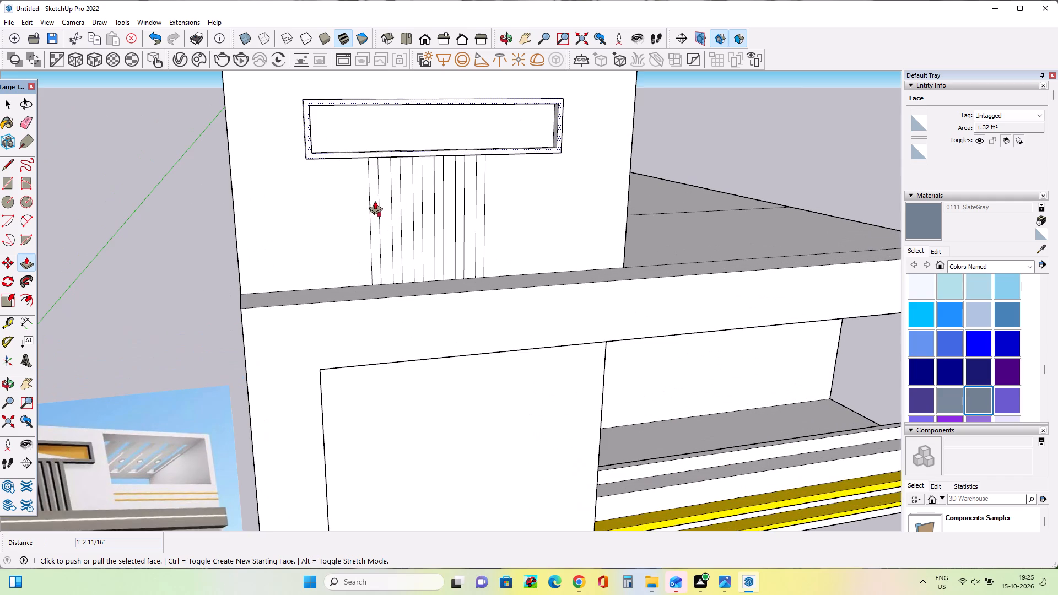
left_click(374, 193)
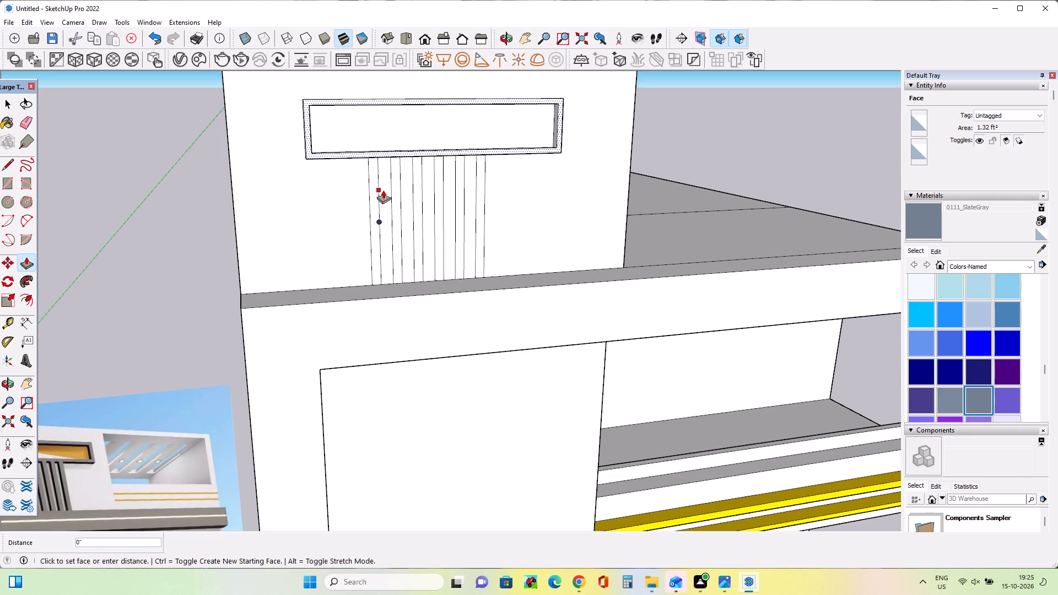
left_click(383, 190)
middle_click_drag(311, 215, 414, 202)
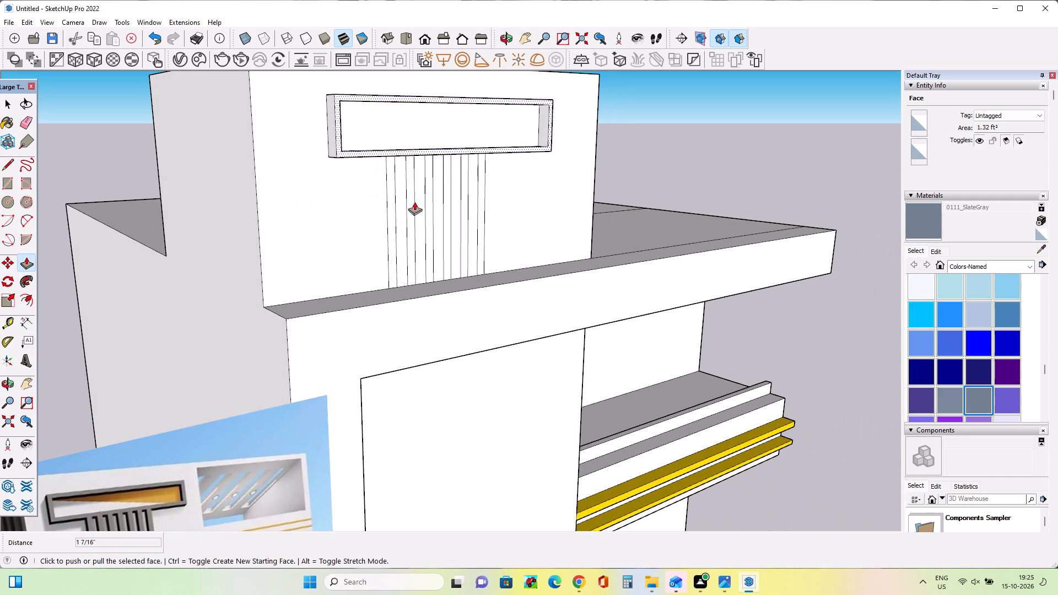
Pull the leftmost narrow vertical strip below the frame outward about 1 9/16" as the first fin.
left_click_drag(27, 61, 16, 218)
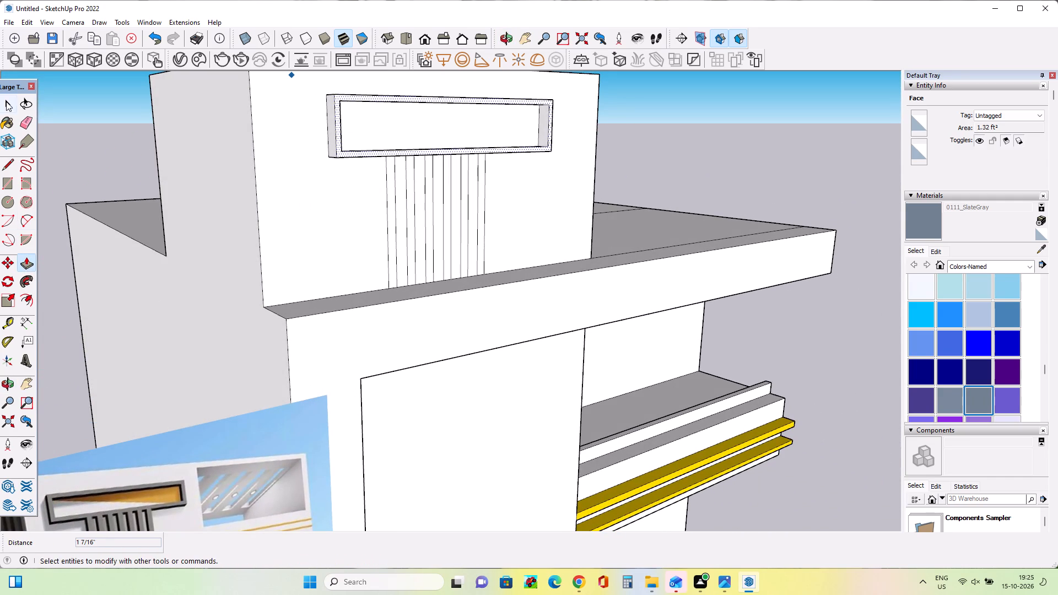
left_click(6, 101)
left_click(389, 250)
left_click(391, 253)
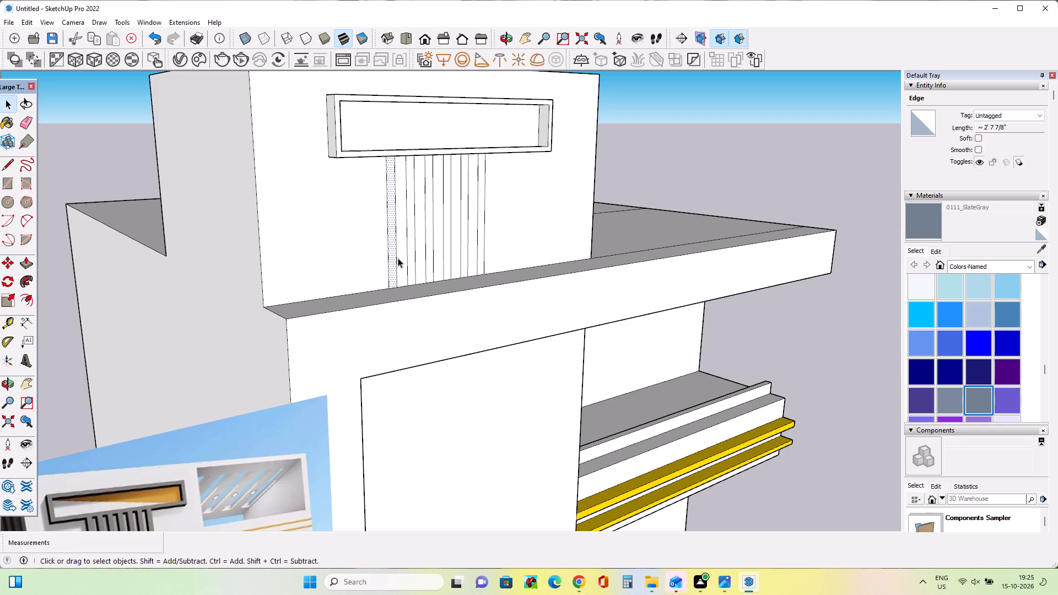
left_click(29, 262)
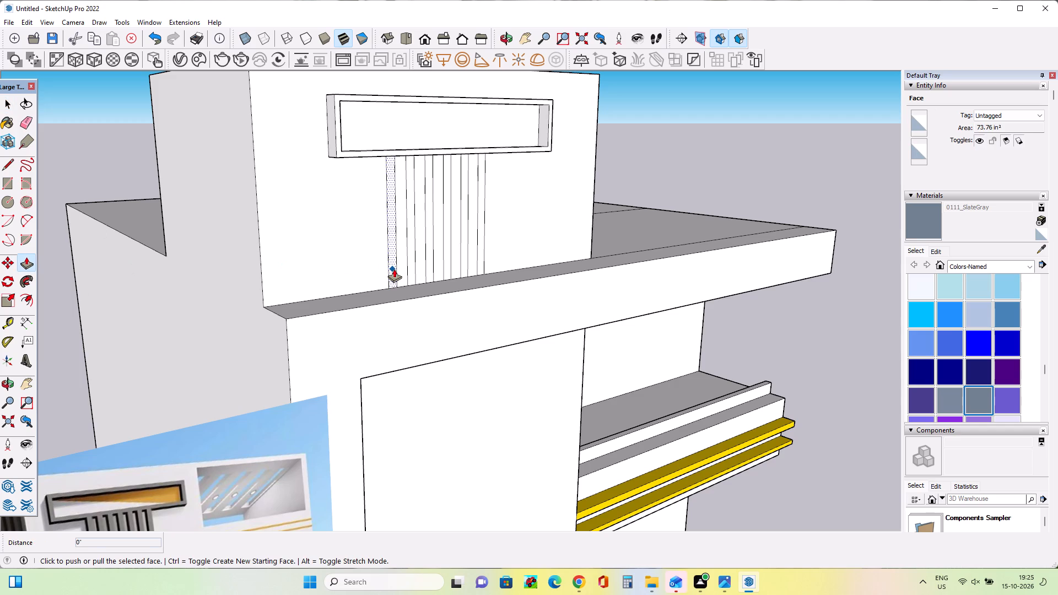
left_click(394, 269)
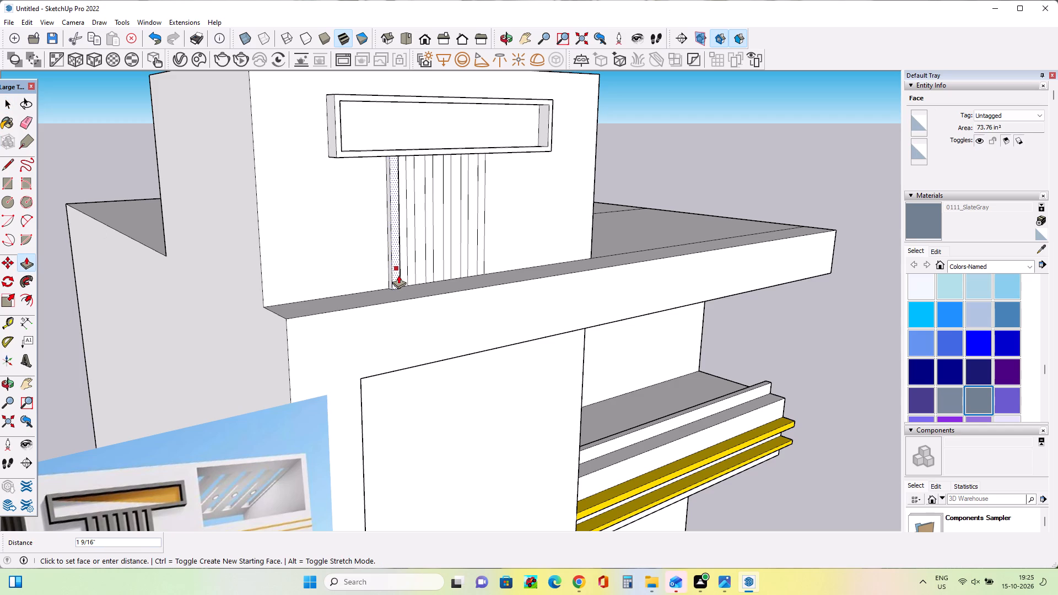
left_click(398, 275)
middle_click_drag(429, 284, 352, 307)
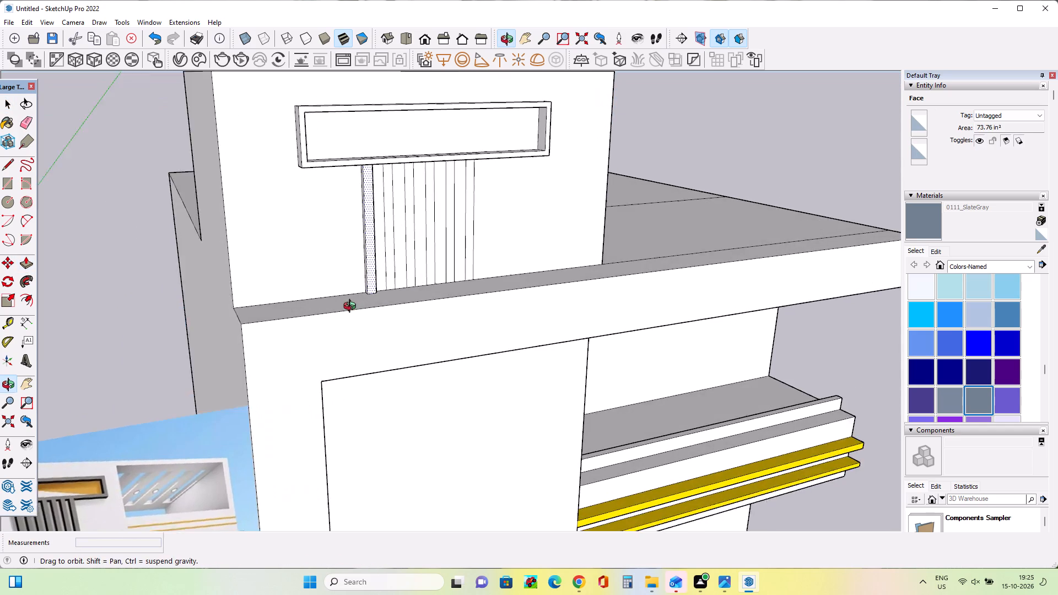
middle_click_drag(352, 307, 346, 309)
Pull the remaining five vertical strips below the frame outward as fins, each referenced to the neighbouring raised fin.
left_click(7, 112)
double_click(168, 222)
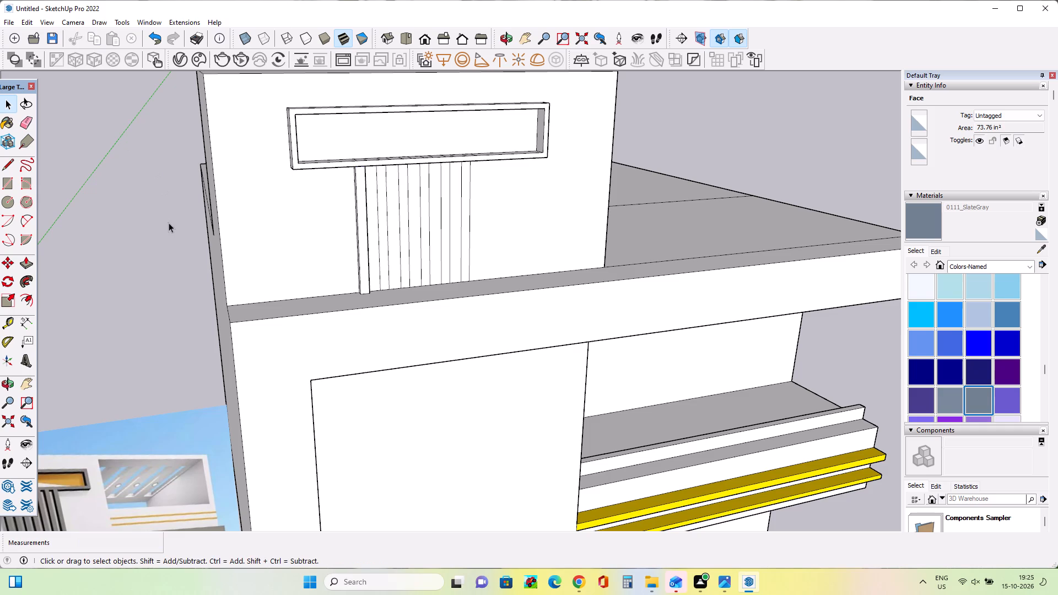
left_click(25, 269)
left_click(384, 262)
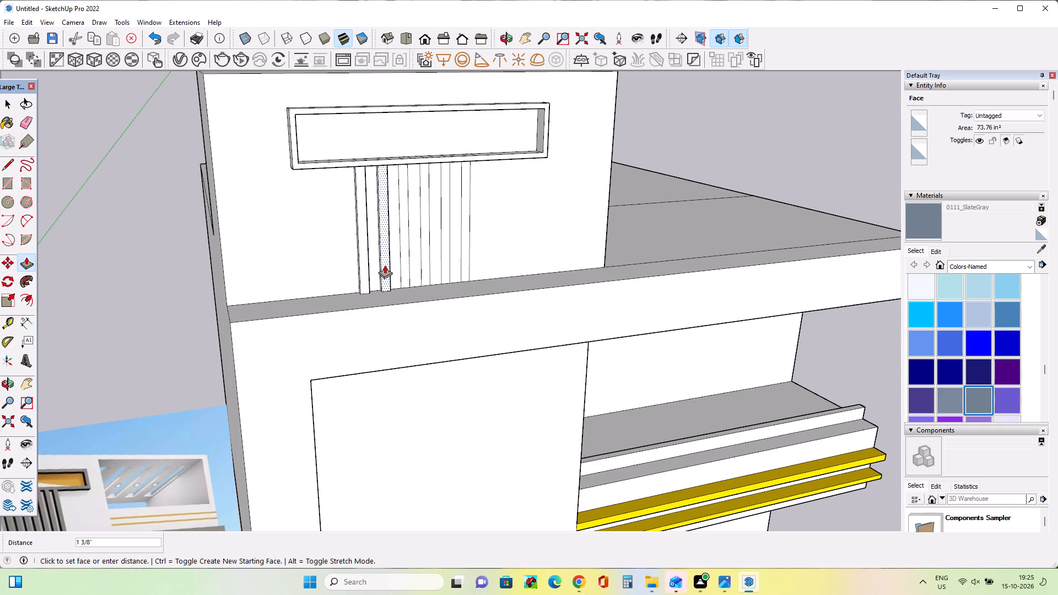
left_click(366, 274)
left_click(405, 268)
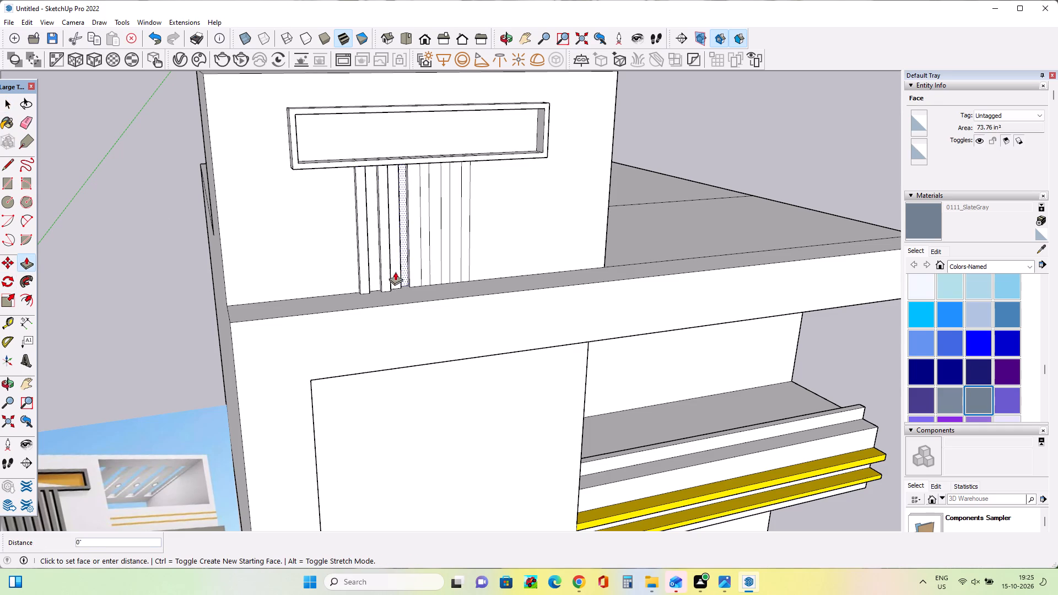
left_click(386, 275)
left_click(424, 276)
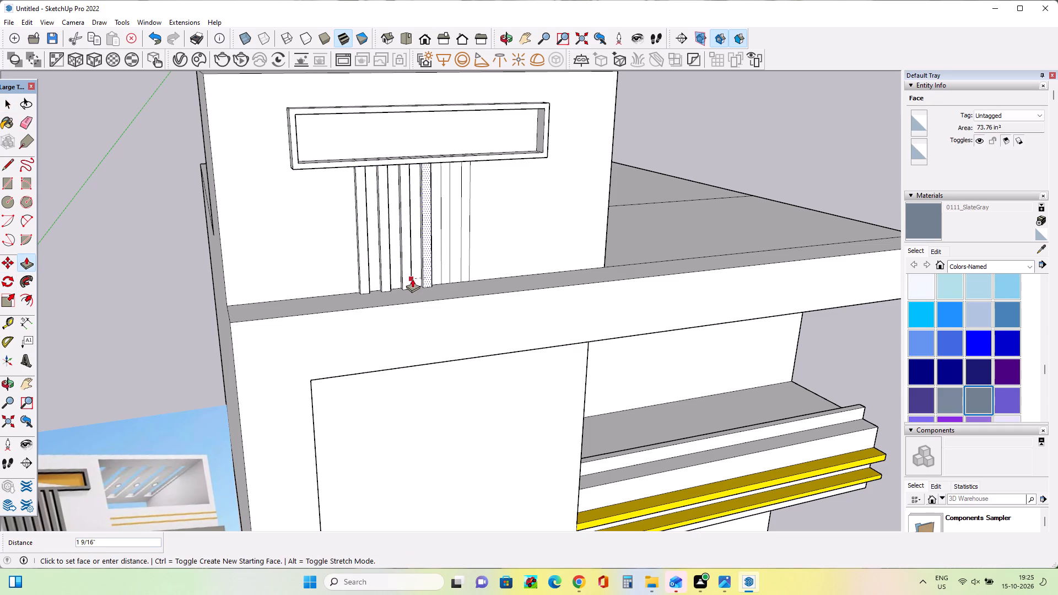
left_click(412, 279)
left_click(447, 277)
left_click(421, 285)
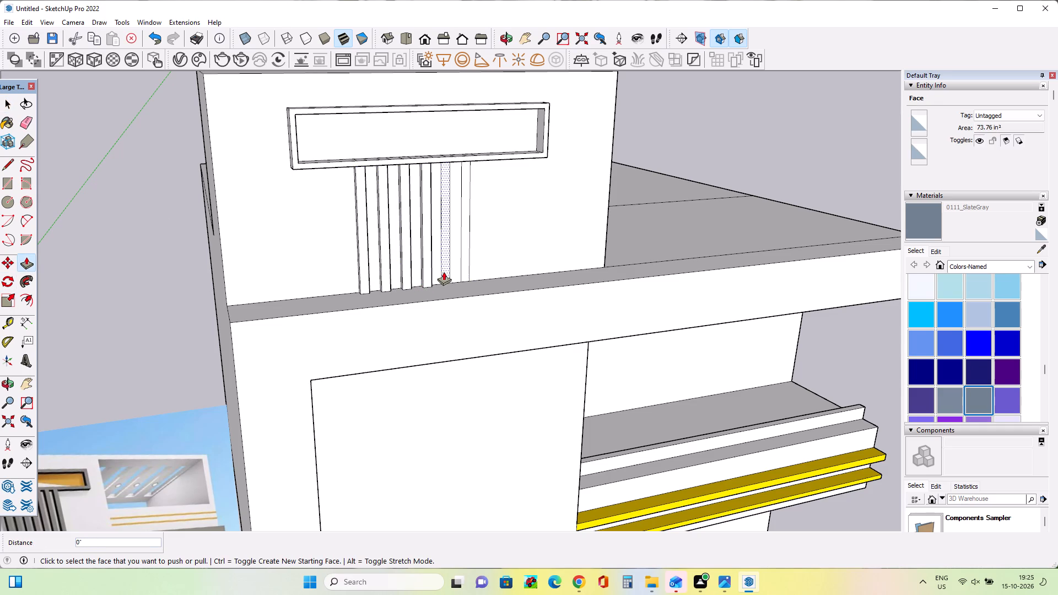
left_click(446, 272)
left_click(431, 279)
left_click(467, 273)
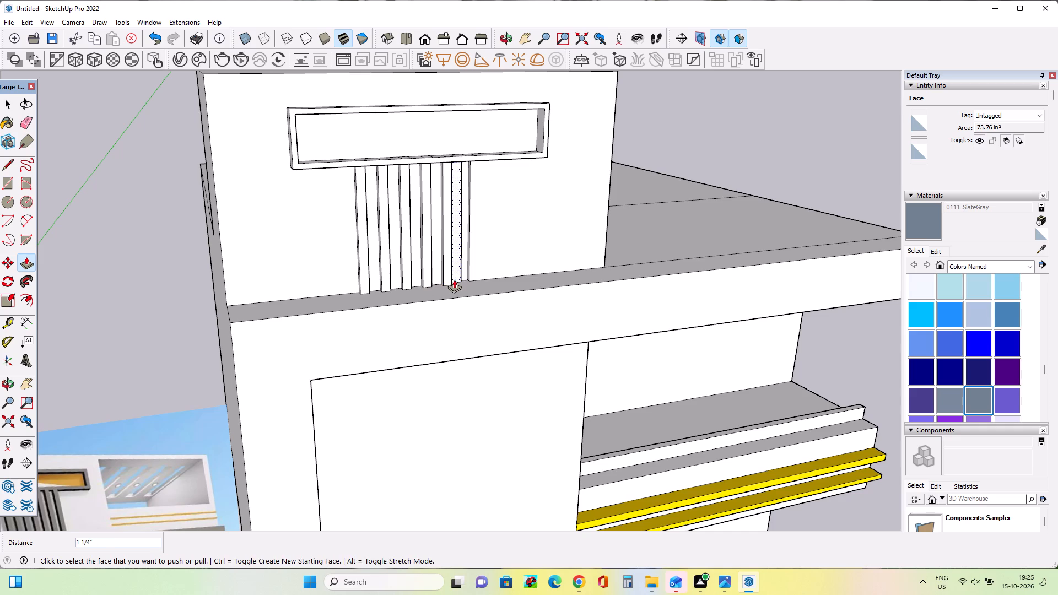
left_click(466, 275)
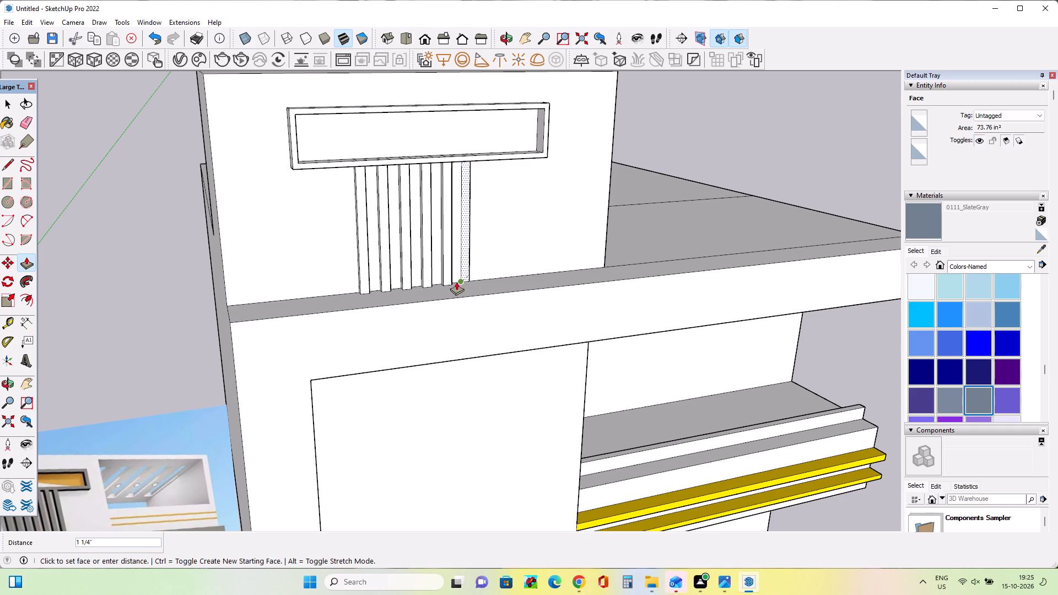
left_click(451, 285)
Delete the rectangular face inside the raised frame to open up the panel.
scroll(423, 272, "down", 5)
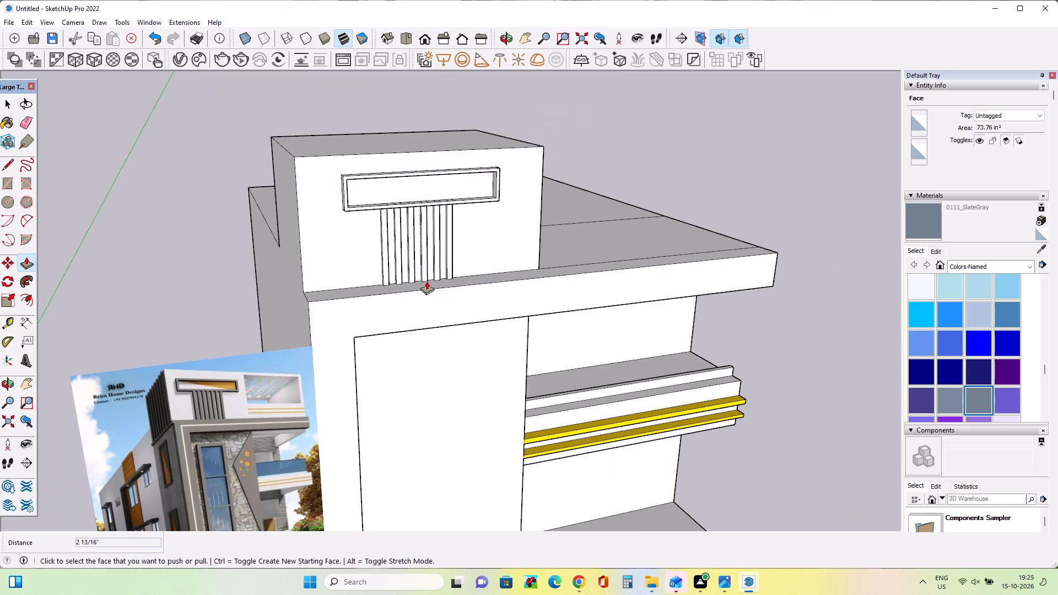
middle_click_drag(436, 288, 393, 257)
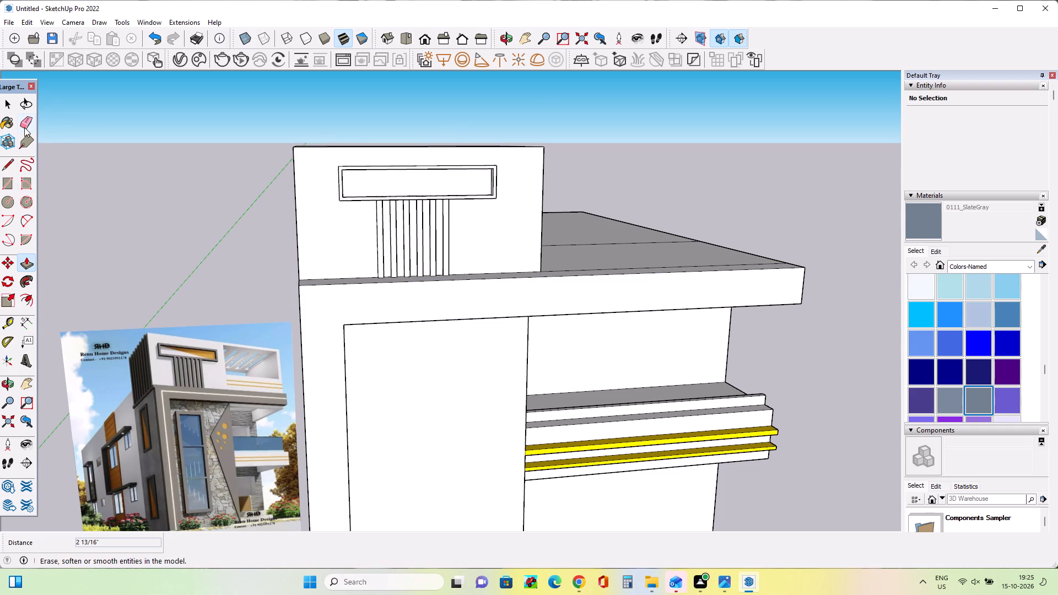
left_click(4, 105)
left_click(406, 184)
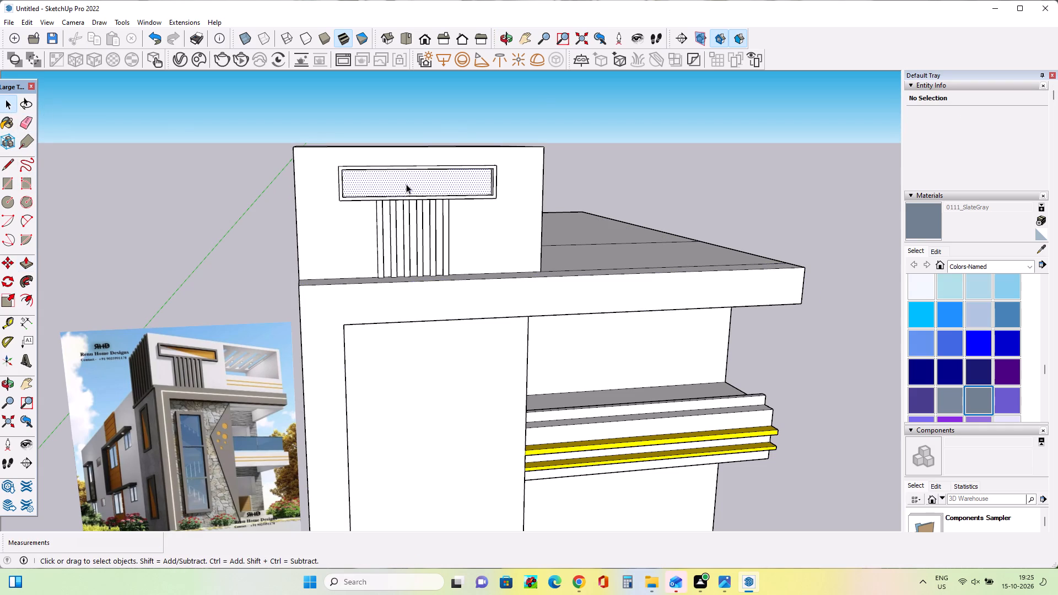
key("Delete")
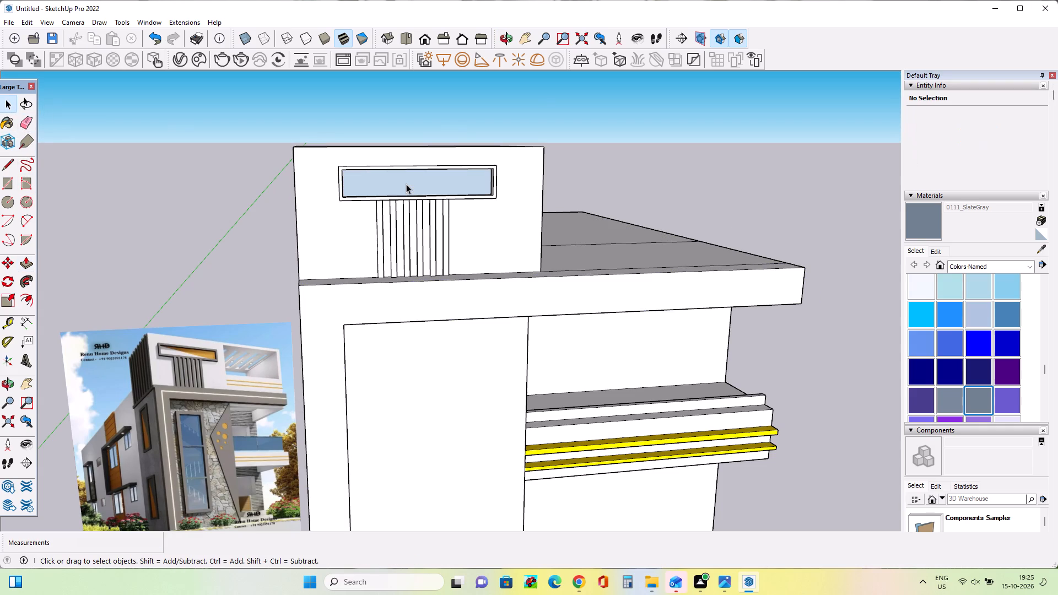
Paint the face seen through the frame's opening with 0056_Yellow from the Colors-Named collection.
left_click_drag(407, 183, 465, 193)
left_click_drag(465, 193, 698, 354)
scroll(989, 338, "up", 6)
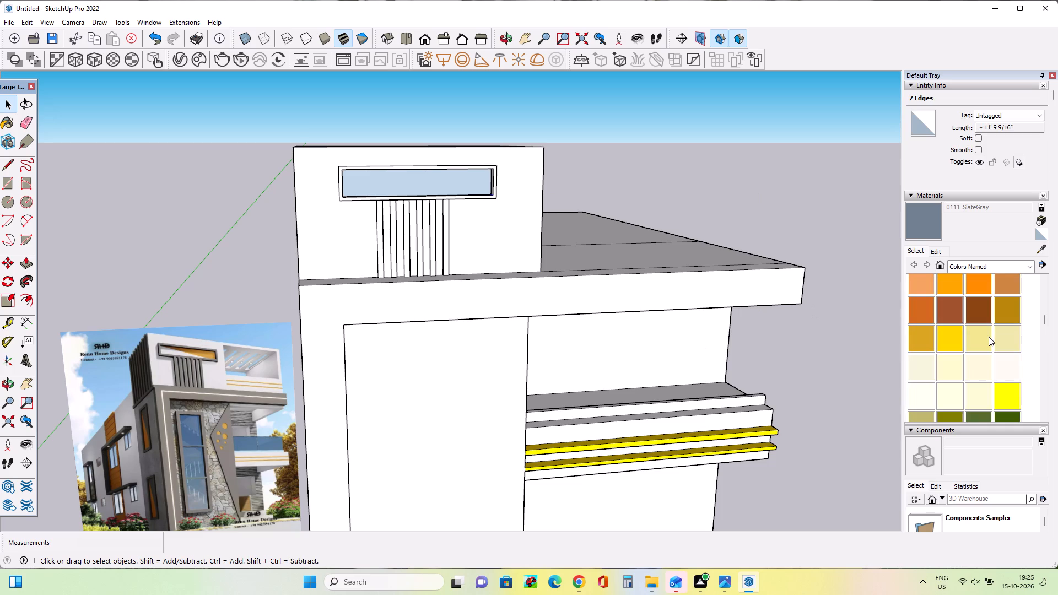
left_click(1004, 398)
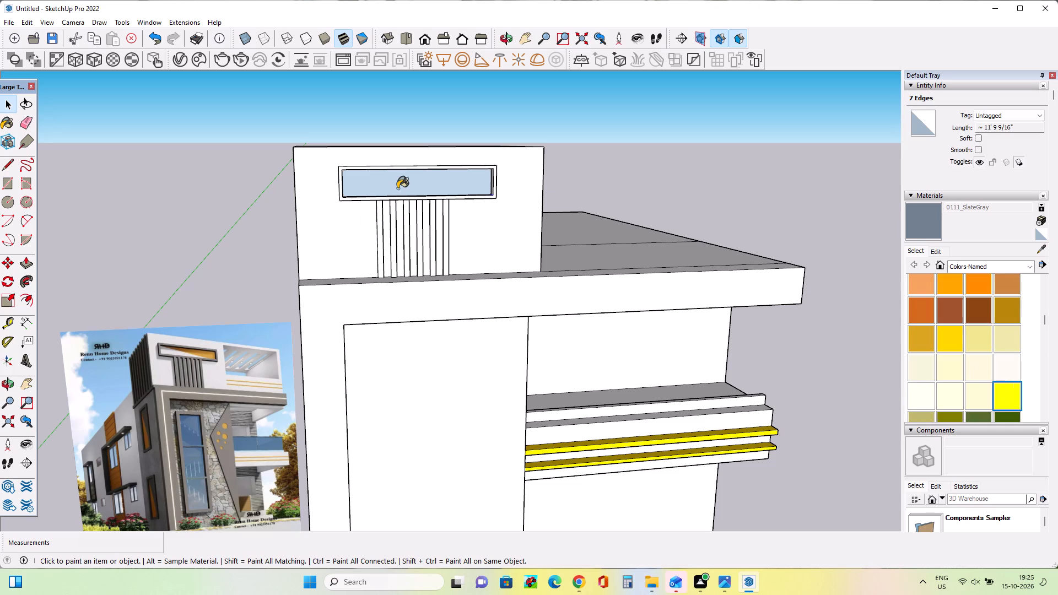
left_click(397, 188)
middle_click_drag(464, 191, 478, 186)
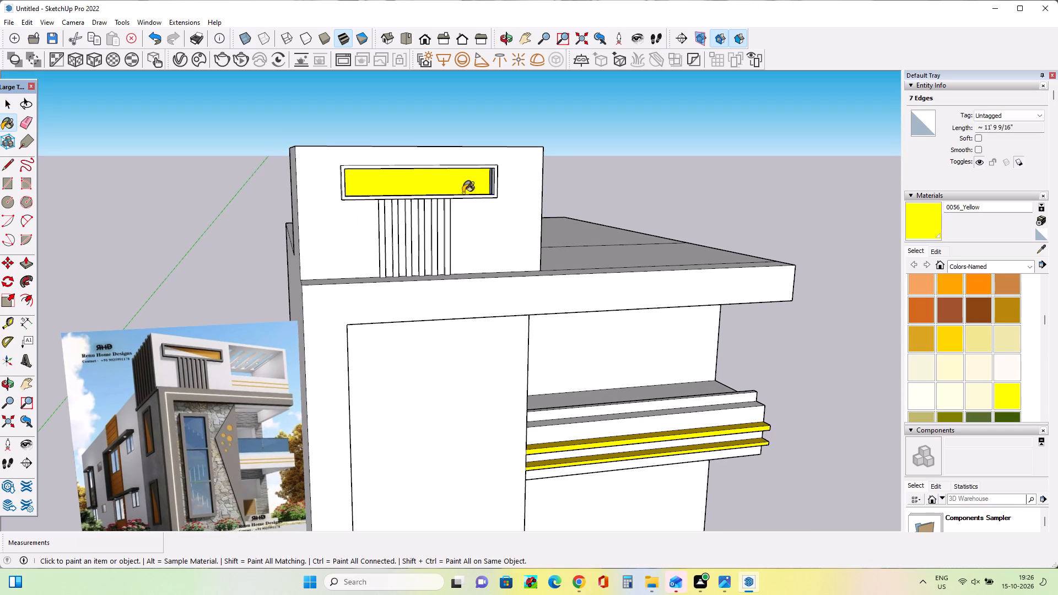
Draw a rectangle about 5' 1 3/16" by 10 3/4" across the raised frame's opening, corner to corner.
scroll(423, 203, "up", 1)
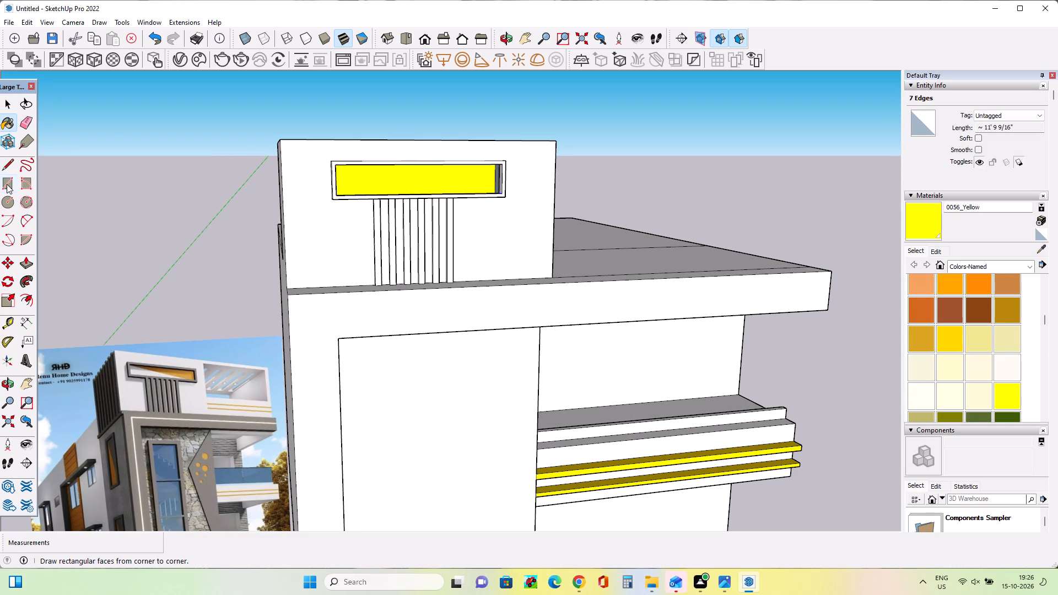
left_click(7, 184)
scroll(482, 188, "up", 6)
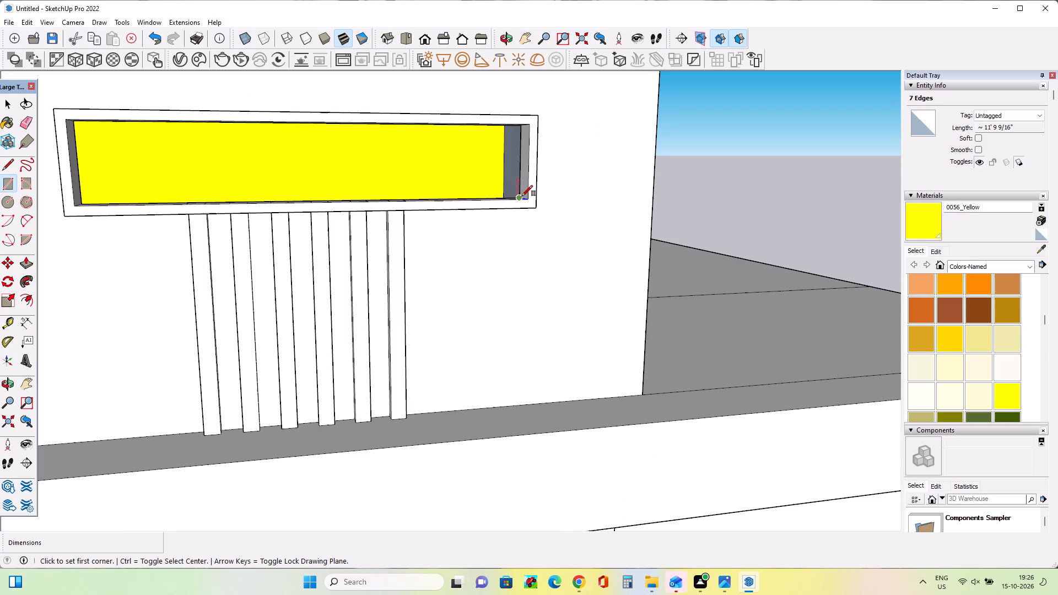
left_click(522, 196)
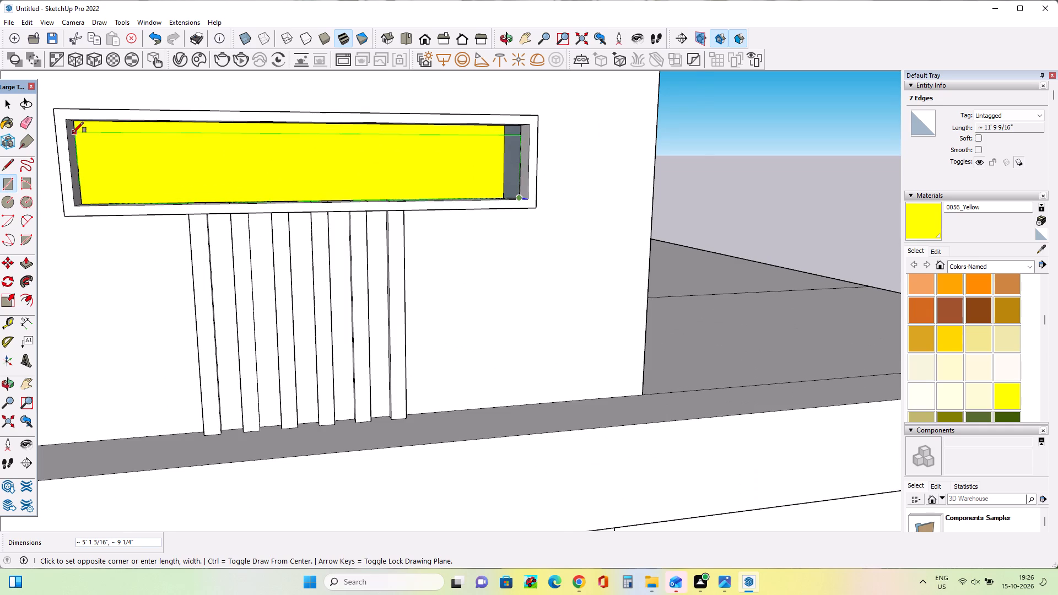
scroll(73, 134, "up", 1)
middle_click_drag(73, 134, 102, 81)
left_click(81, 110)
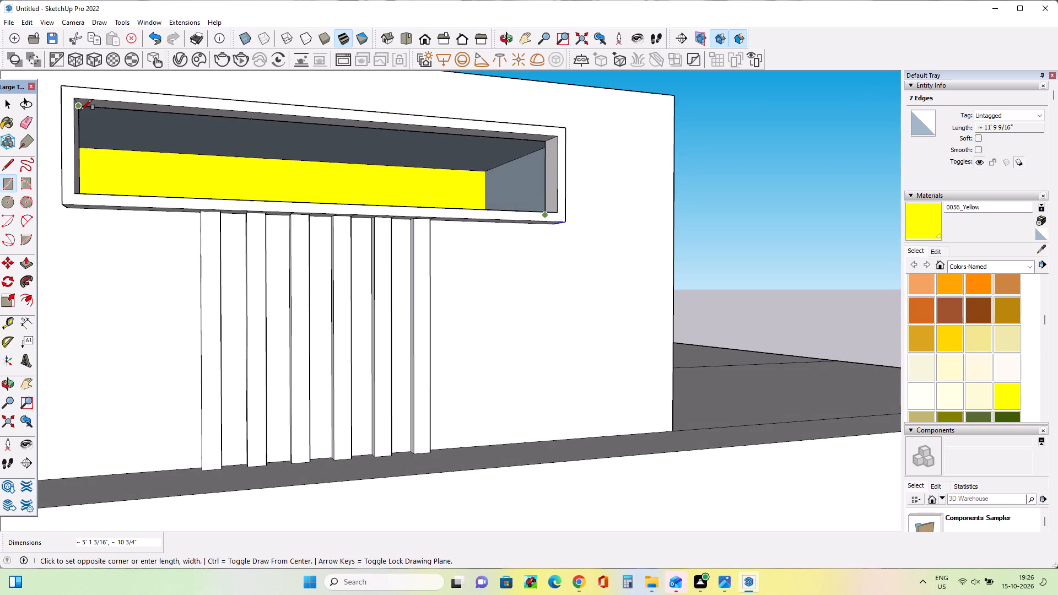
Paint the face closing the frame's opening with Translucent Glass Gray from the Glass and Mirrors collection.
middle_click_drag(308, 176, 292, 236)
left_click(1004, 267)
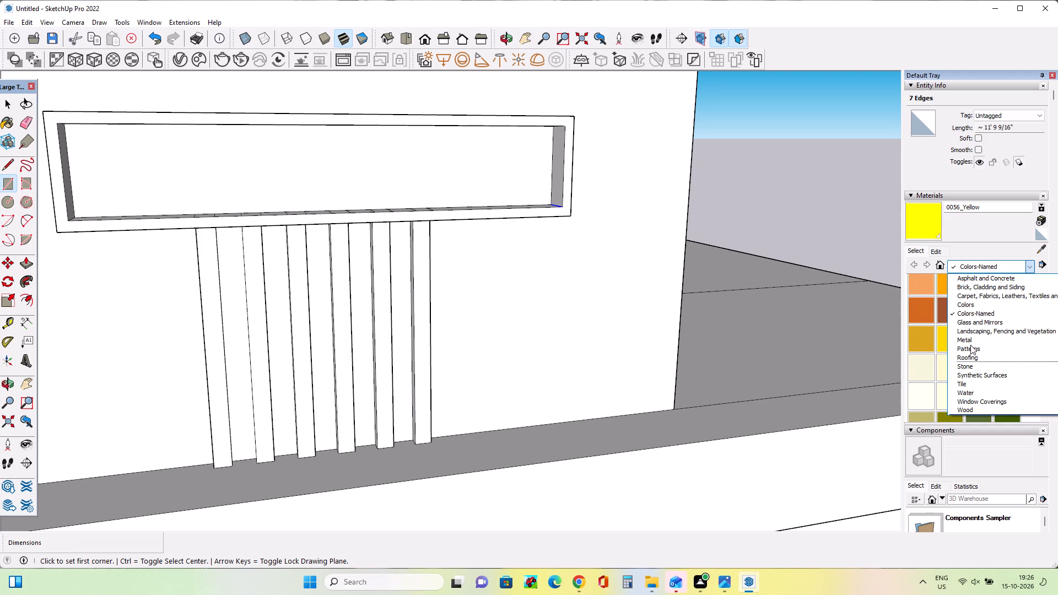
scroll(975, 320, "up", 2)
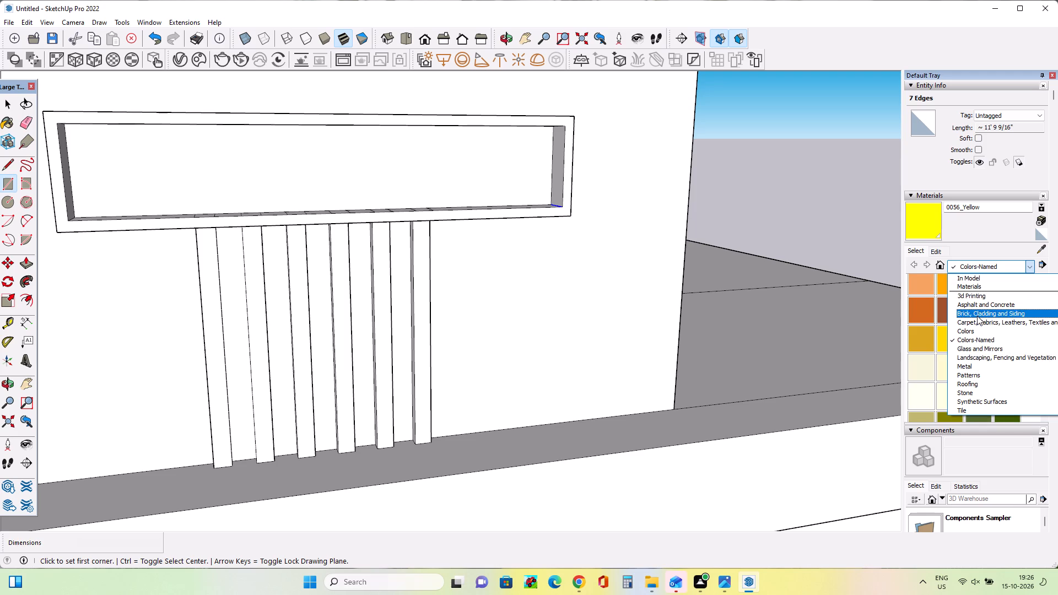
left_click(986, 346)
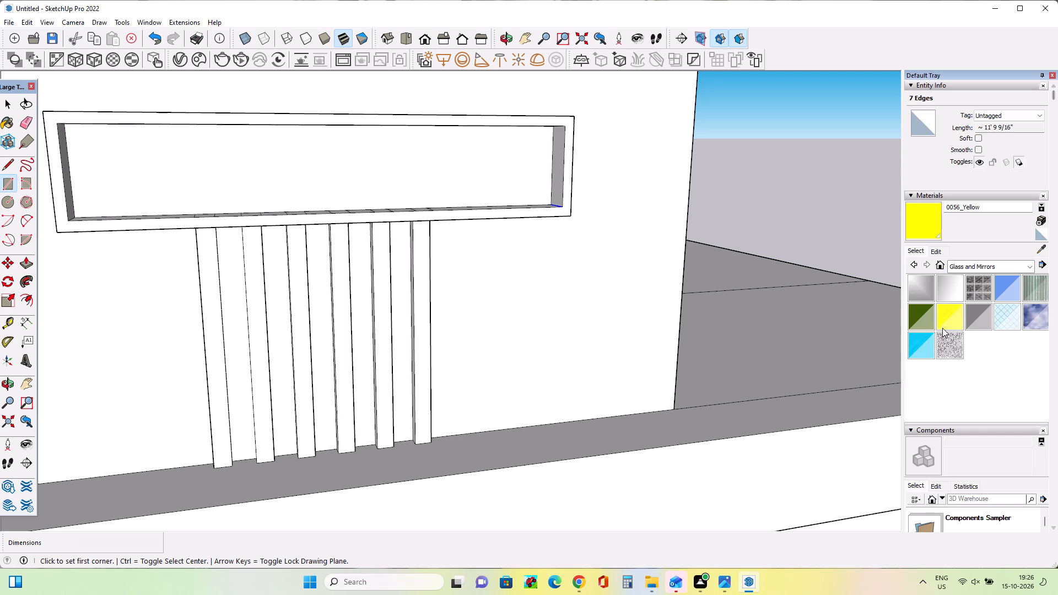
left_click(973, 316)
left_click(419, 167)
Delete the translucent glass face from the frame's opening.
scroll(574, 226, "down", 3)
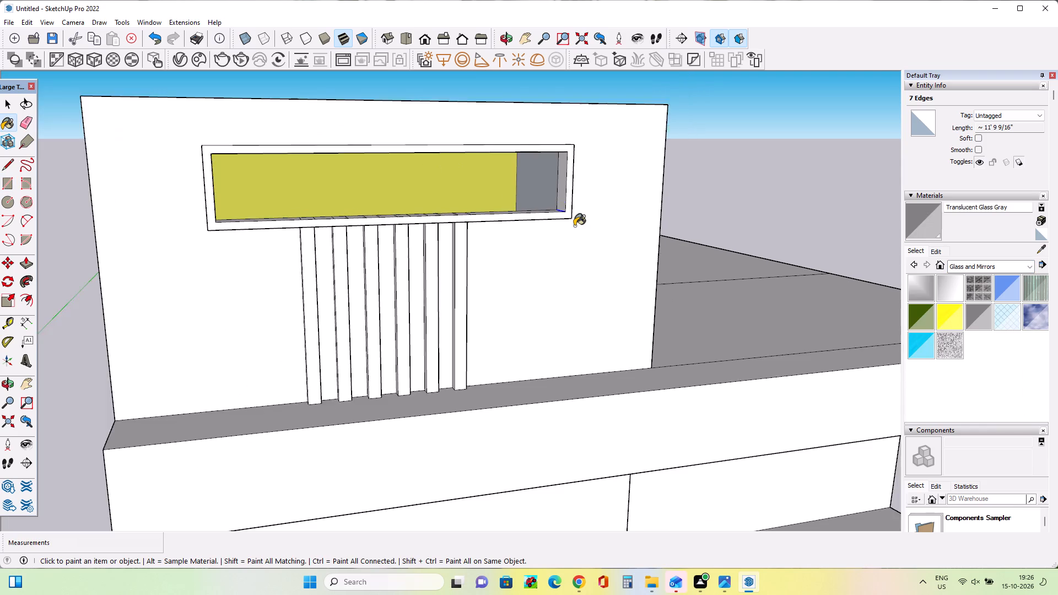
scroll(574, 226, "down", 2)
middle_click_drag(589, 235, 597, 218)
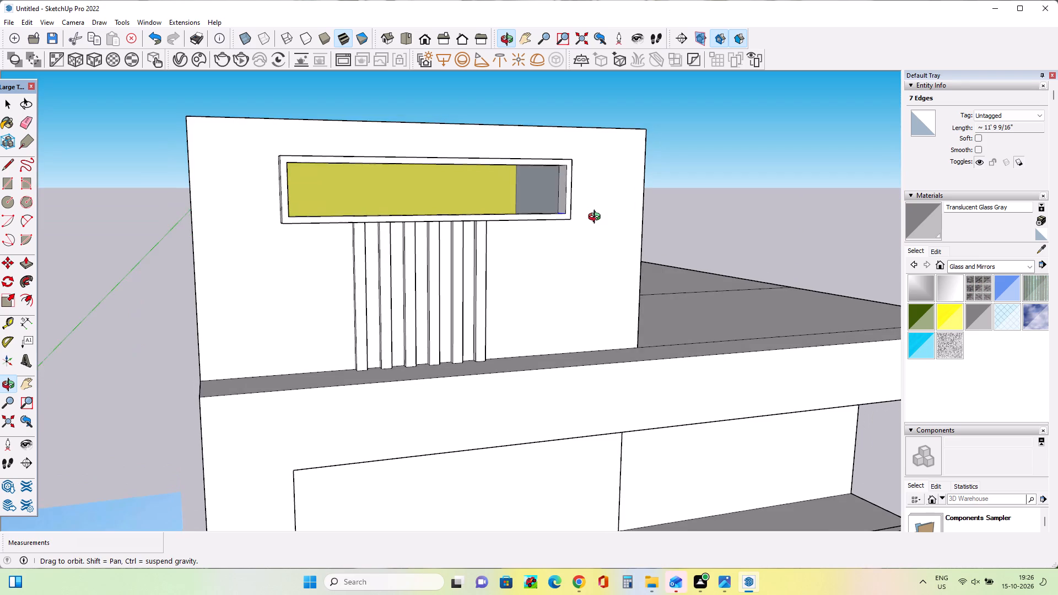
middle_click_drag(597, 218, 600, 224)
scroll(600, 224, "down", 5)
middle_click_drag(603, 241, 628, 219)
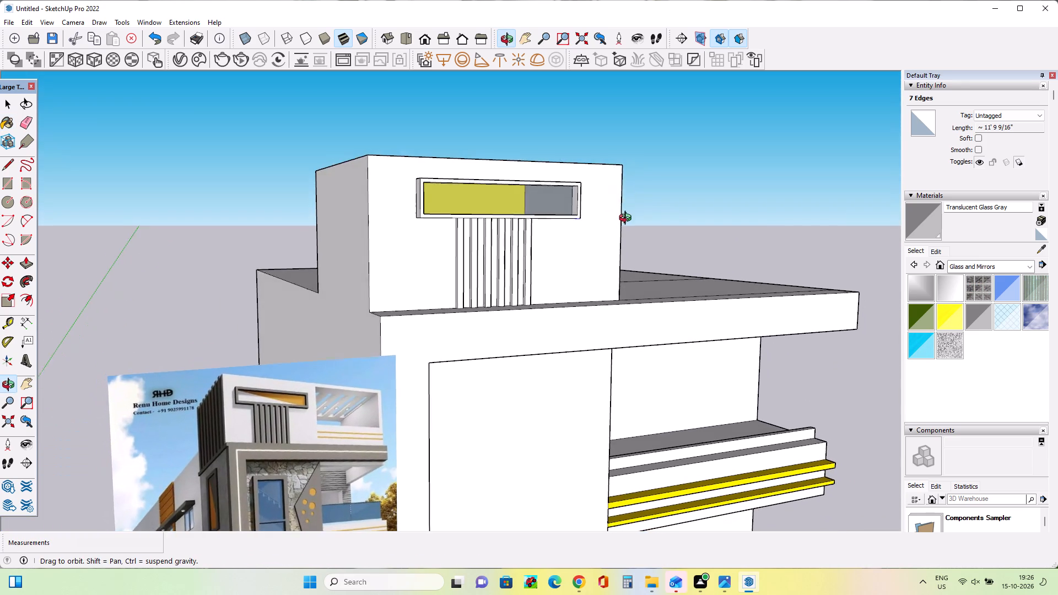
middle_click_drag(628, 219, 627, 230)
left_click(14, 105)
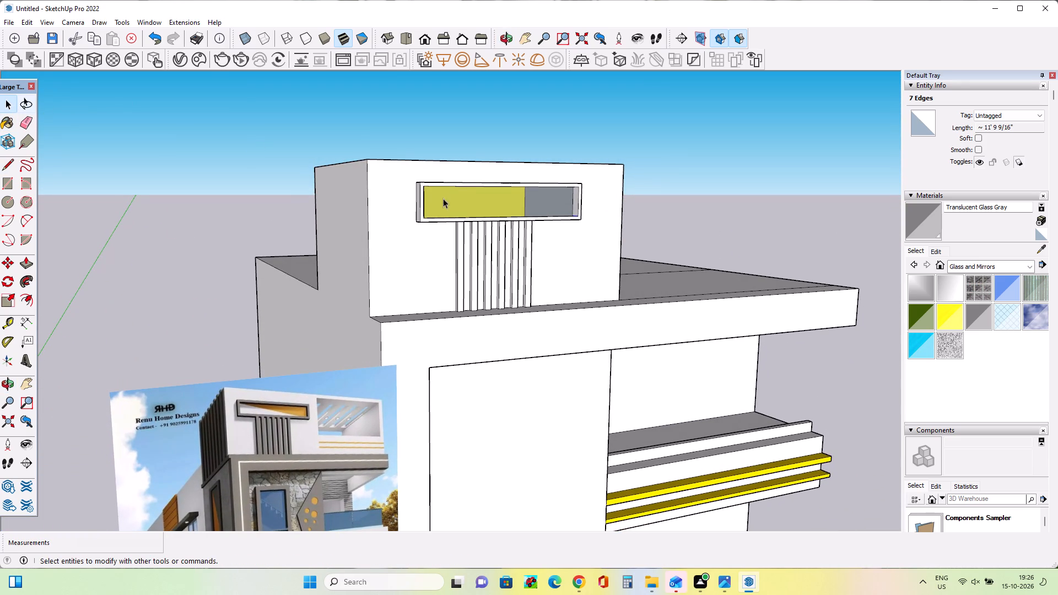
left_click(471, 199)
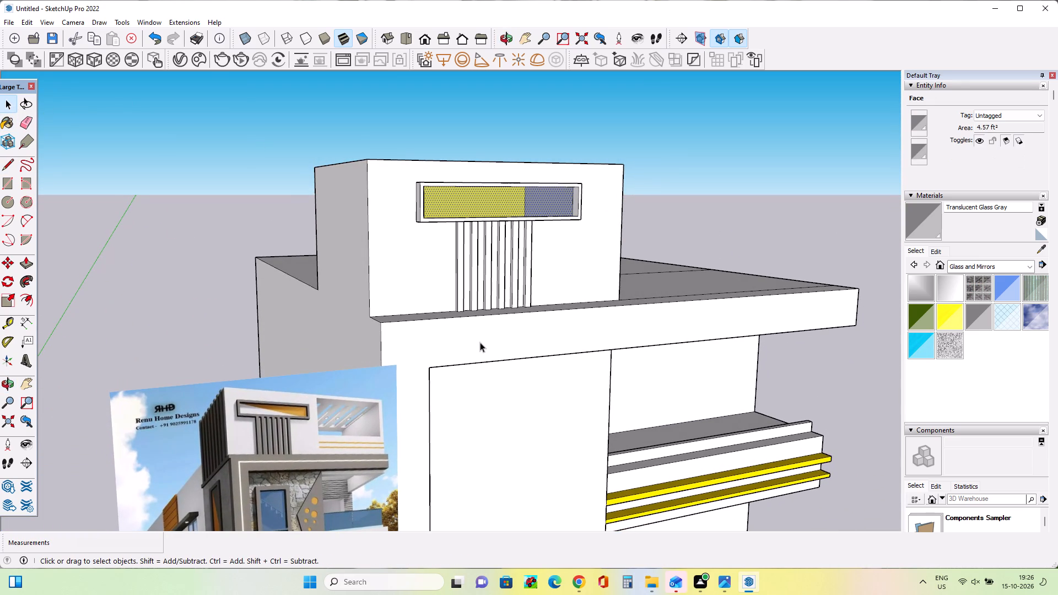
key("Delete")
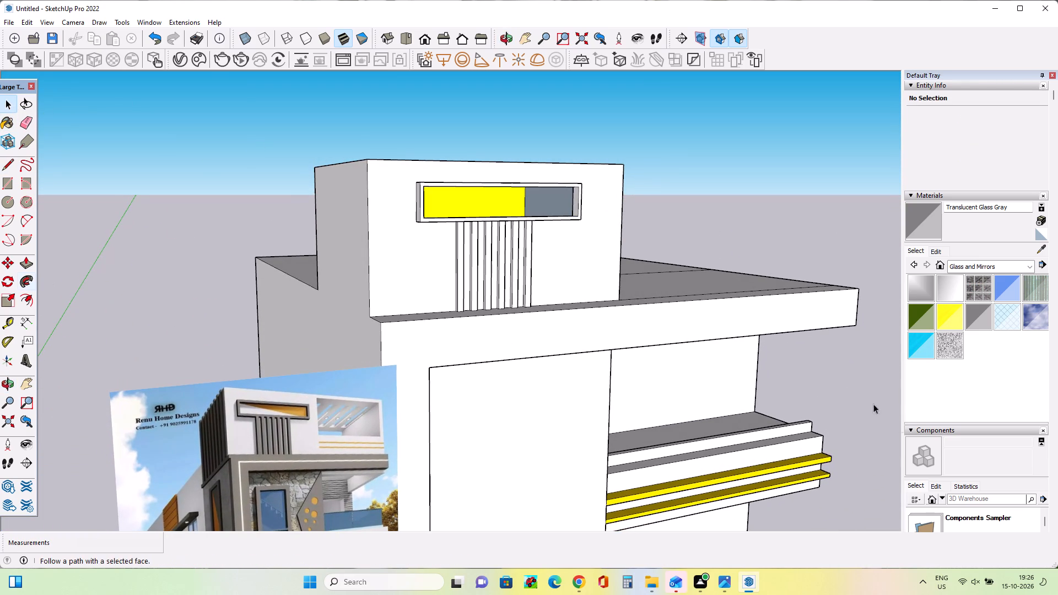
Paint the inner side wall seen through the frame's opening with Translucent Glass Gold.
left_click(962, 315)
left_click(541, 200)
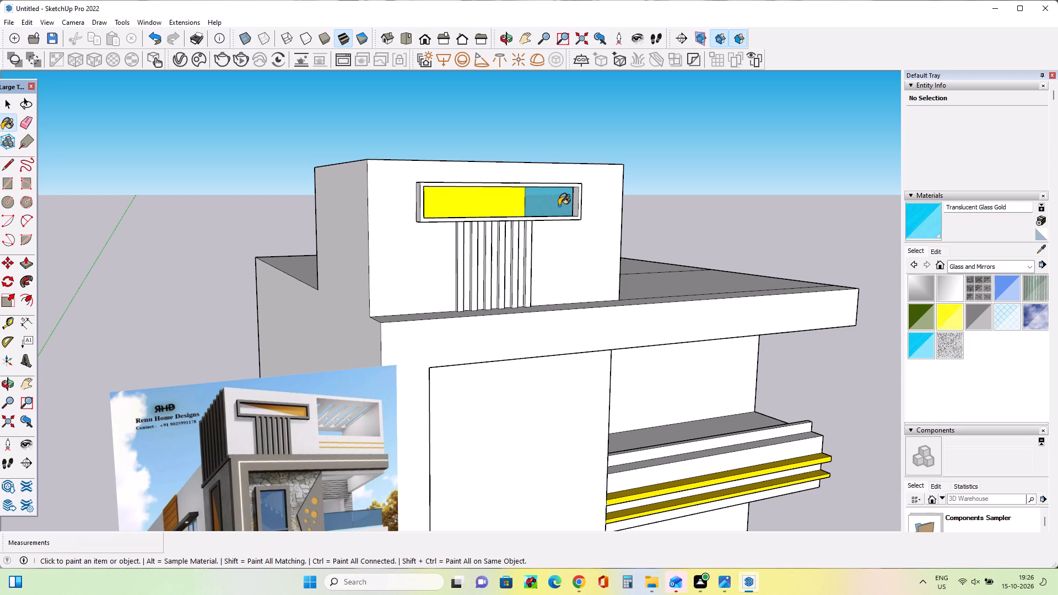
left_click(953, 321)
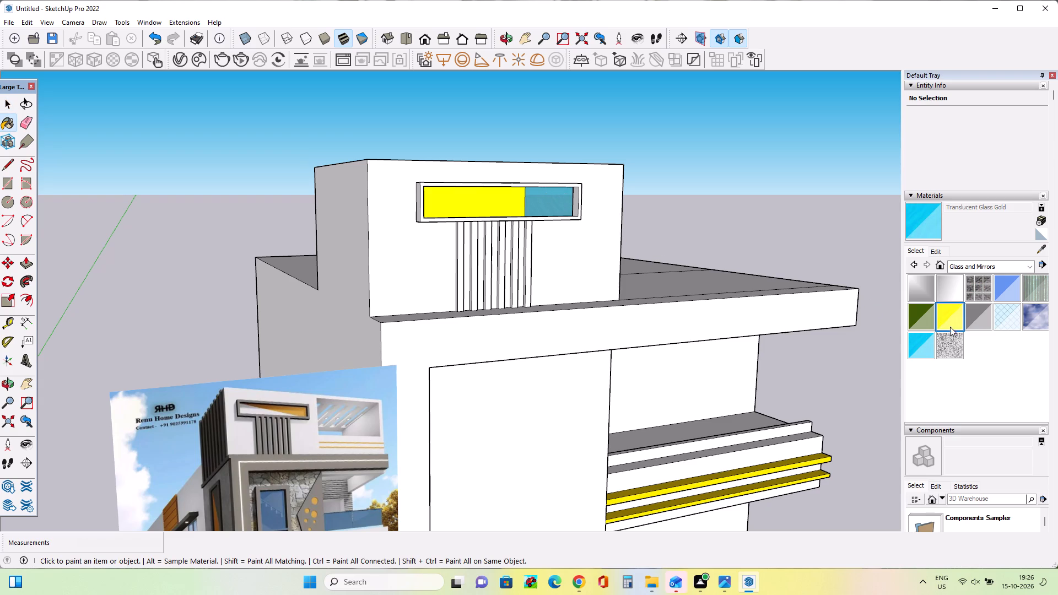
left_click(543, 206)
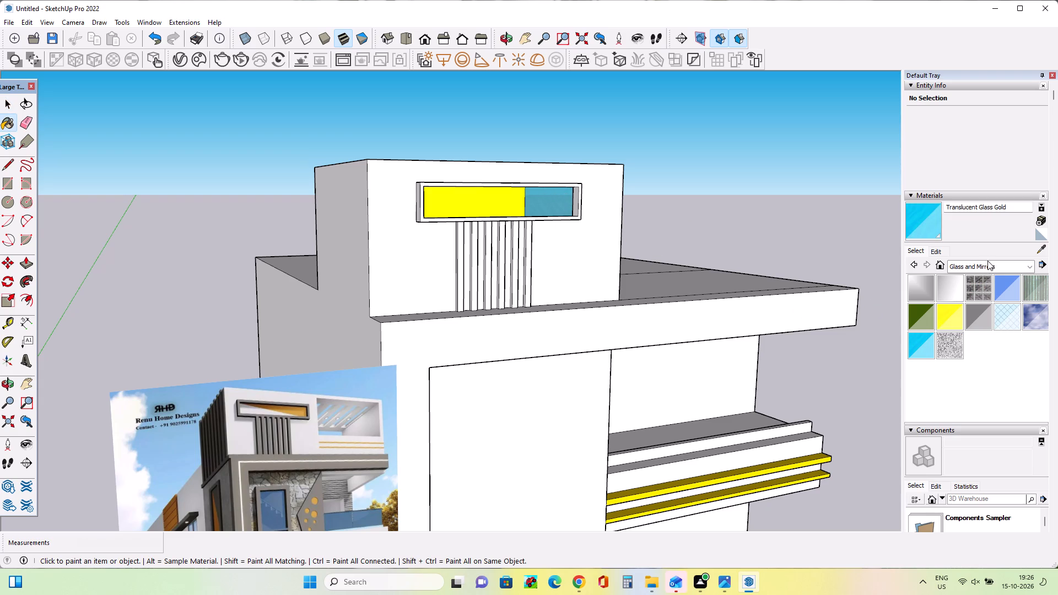
Paint the inner side wall seen through the frame's opening with 0056_Yellow from the Colors-Named collection.
left_click(987, 263)
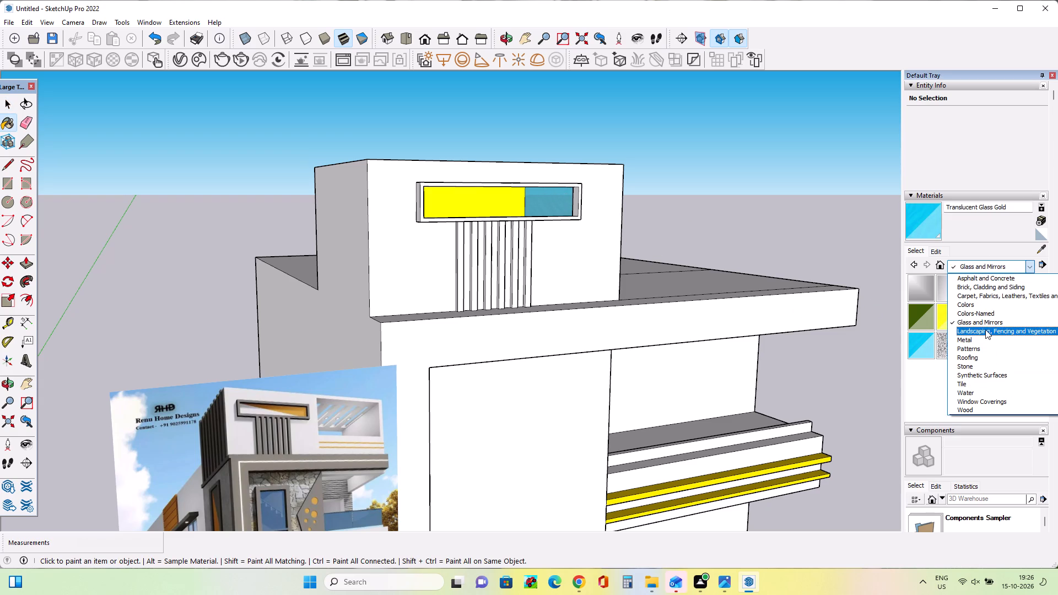
left_click(983, 310)
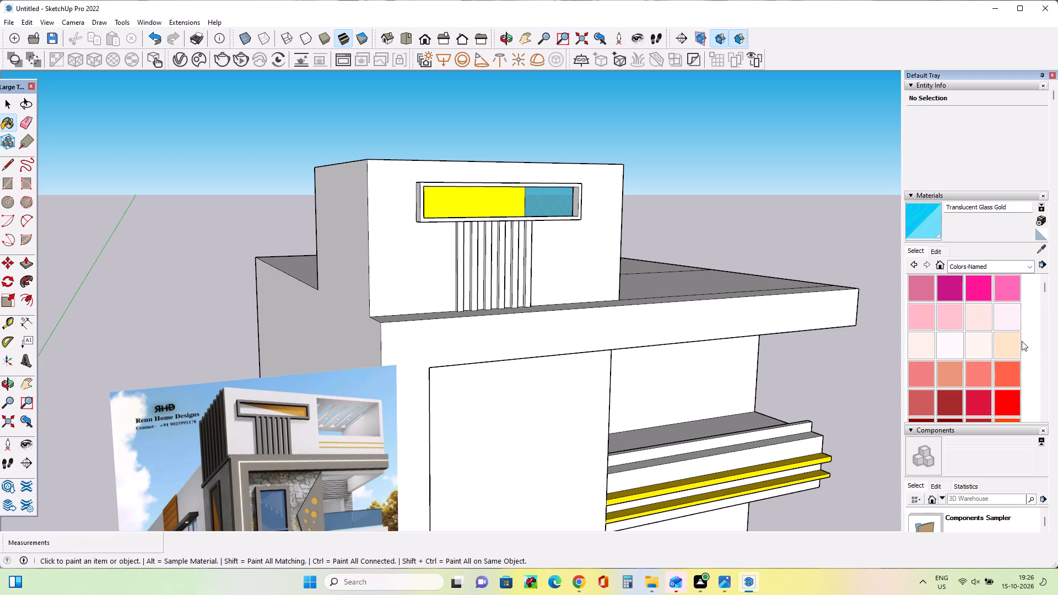
scroll(1002, 349, "down", 3)
scroll(950, 409, "down", 1)
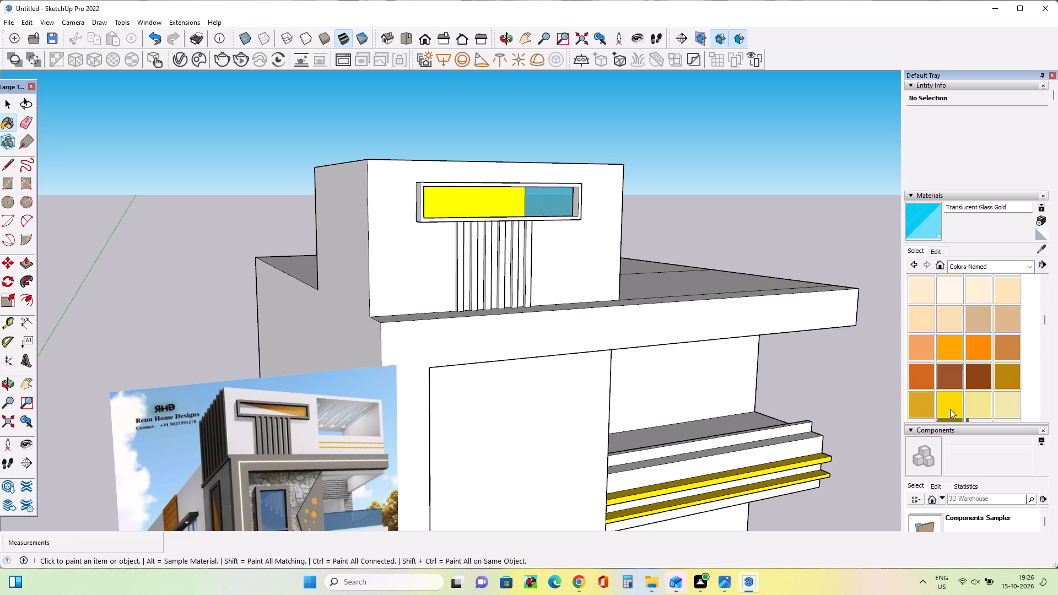
left_click(1005, 385)
left_click(556, 202)
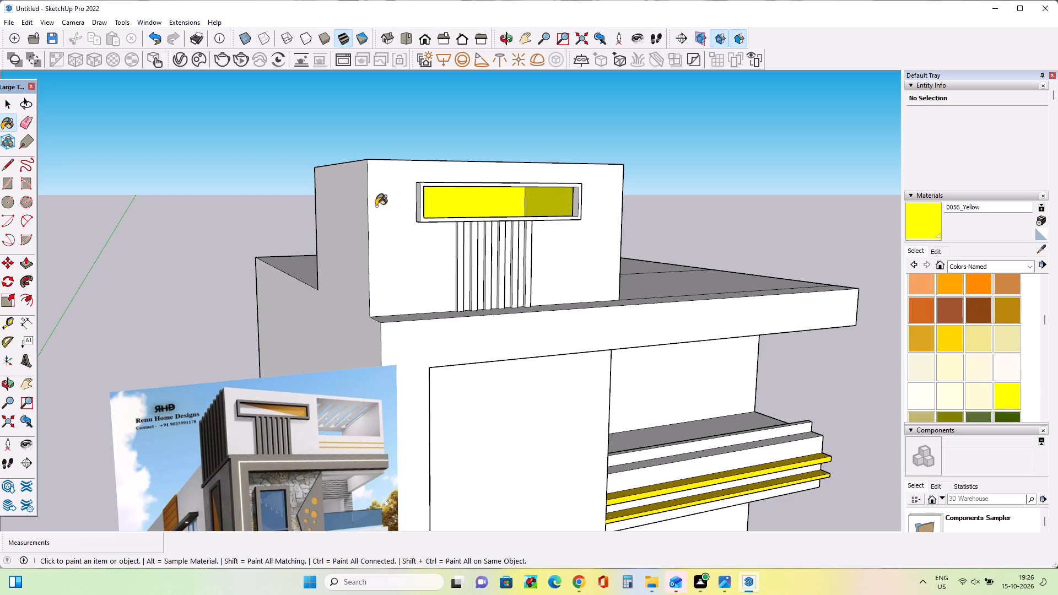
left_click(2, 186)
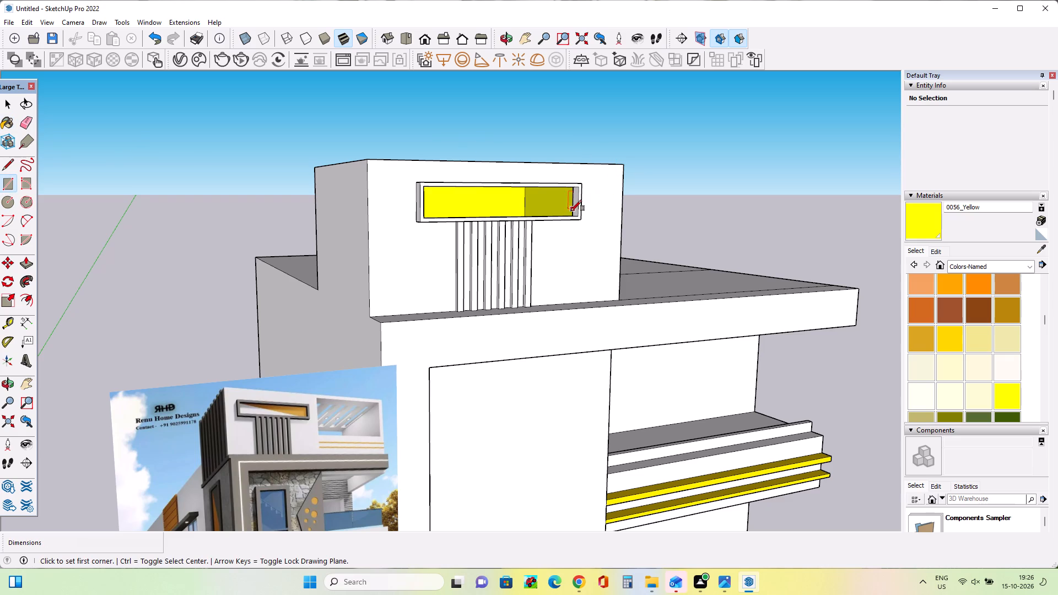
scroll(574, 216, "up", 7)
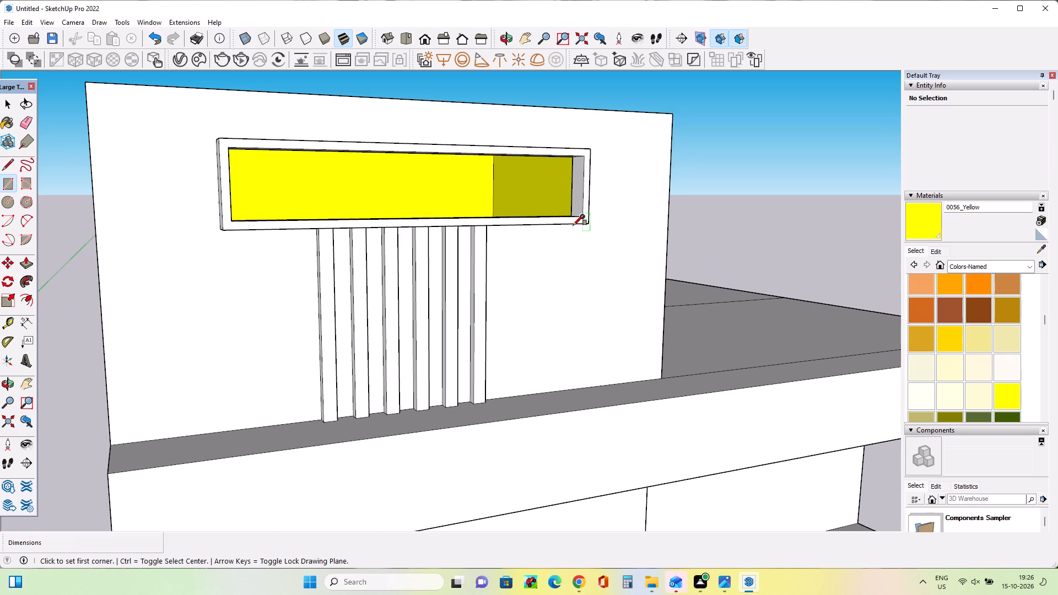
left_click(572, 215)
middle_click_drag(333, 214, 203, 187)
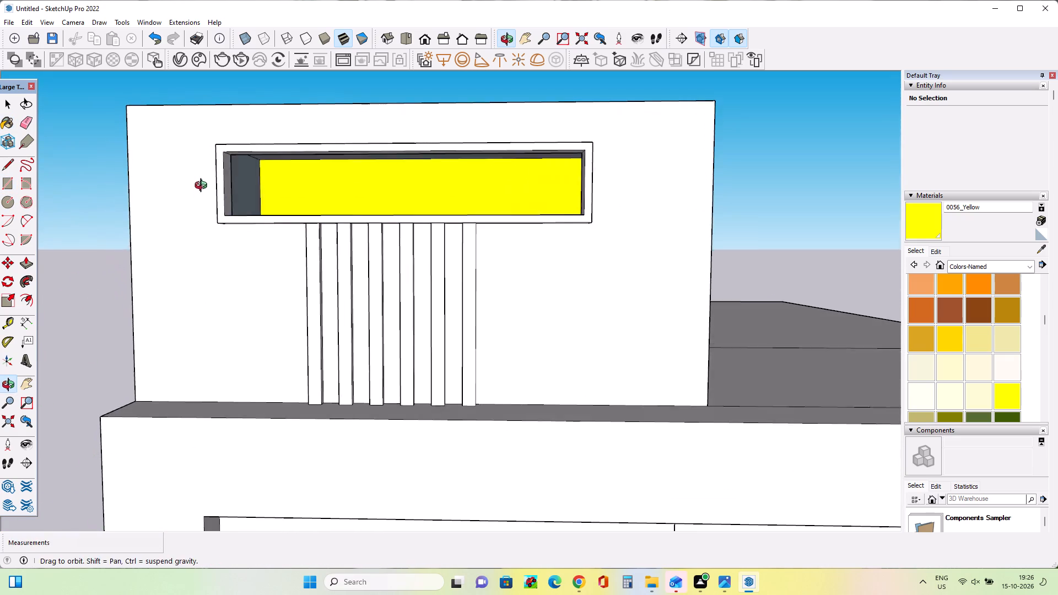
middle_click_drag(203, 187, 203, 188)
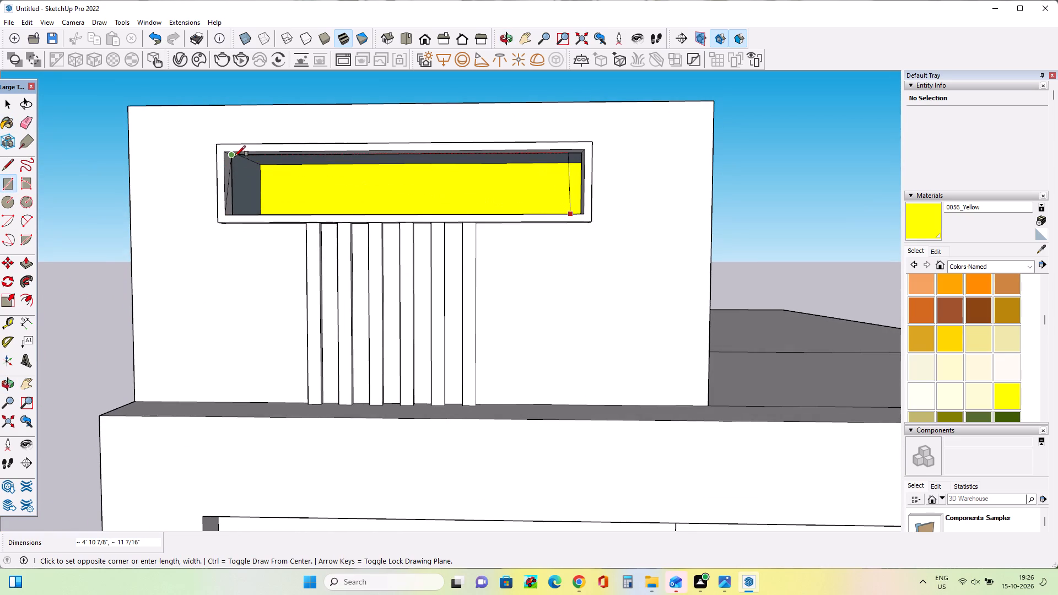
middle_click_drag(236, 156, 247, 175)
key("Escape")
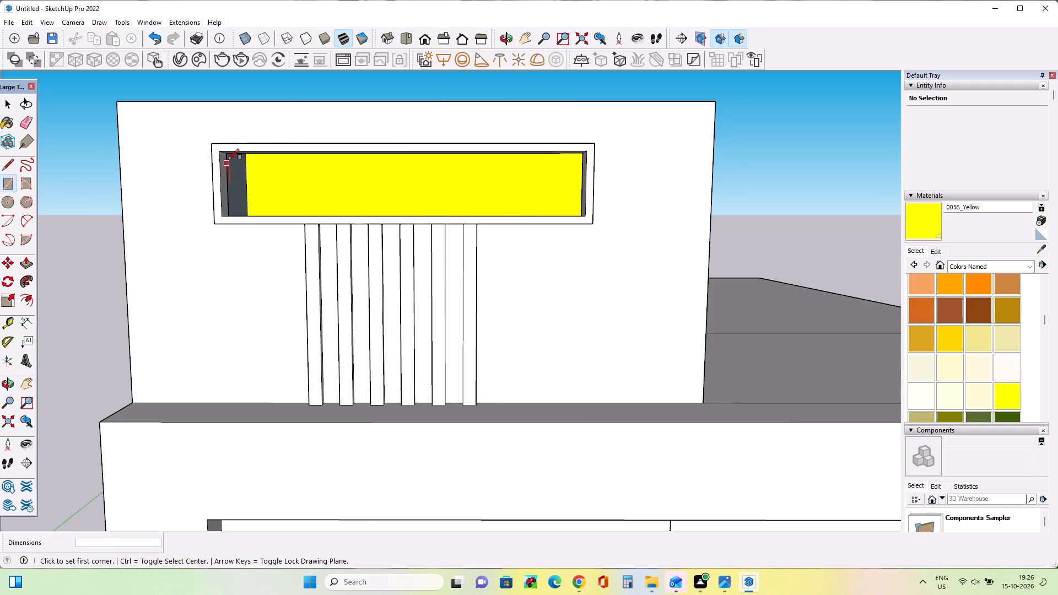
Draw a rectangle about 5' 1 3/16" by 10 3/4" between opposite corners of the frame's opening to close it.
scroll(226, 165, "up", 7)
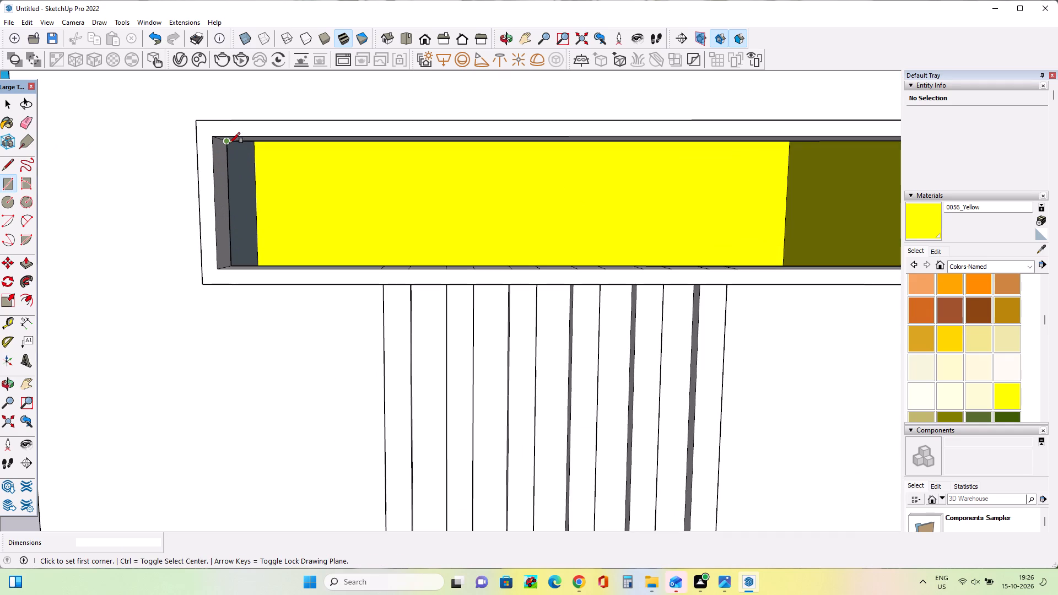
left_click(229, 143)
scroll(710, 273, "down", 6)
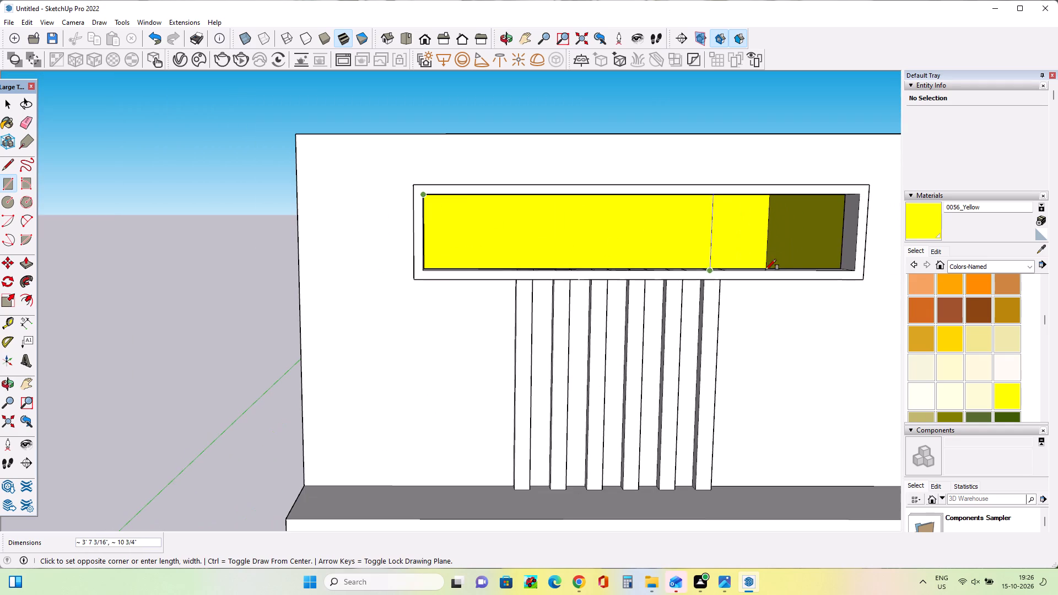
left_click(841, 266)
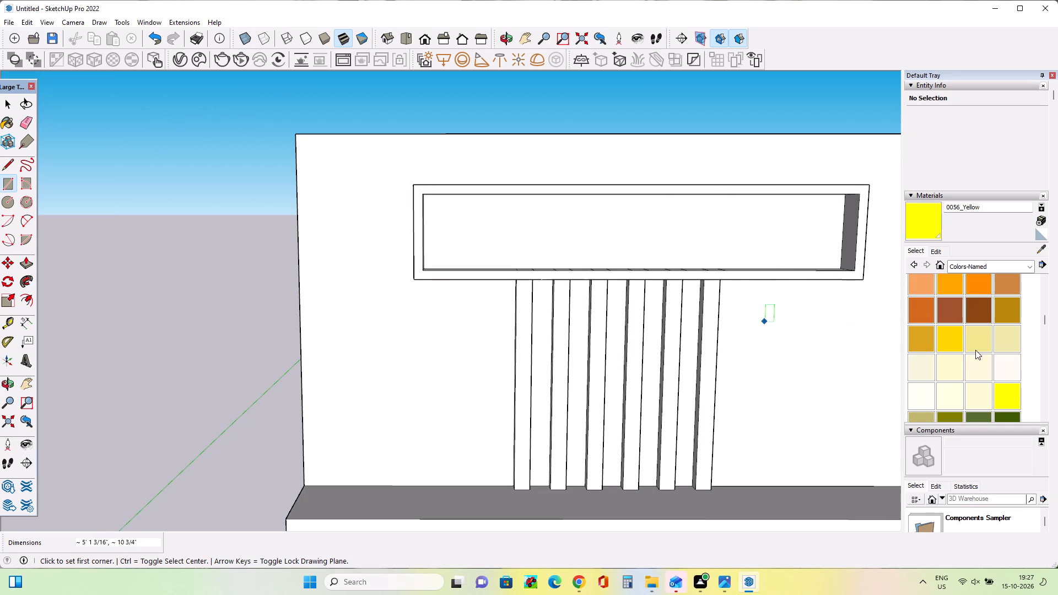
Paint the rectangle closing the frame's opening with Translucent Glass Gray from the Glass and Mirrors collection.
left_click(985, 268)
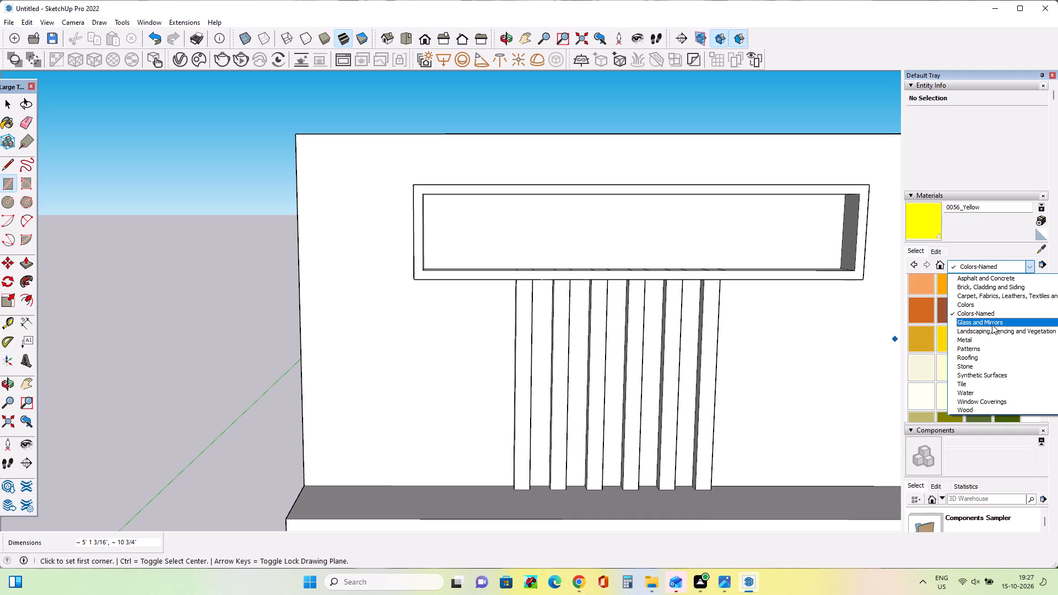
left_click(992, 324)
left_click(974, 321)
left_click(618, 235)
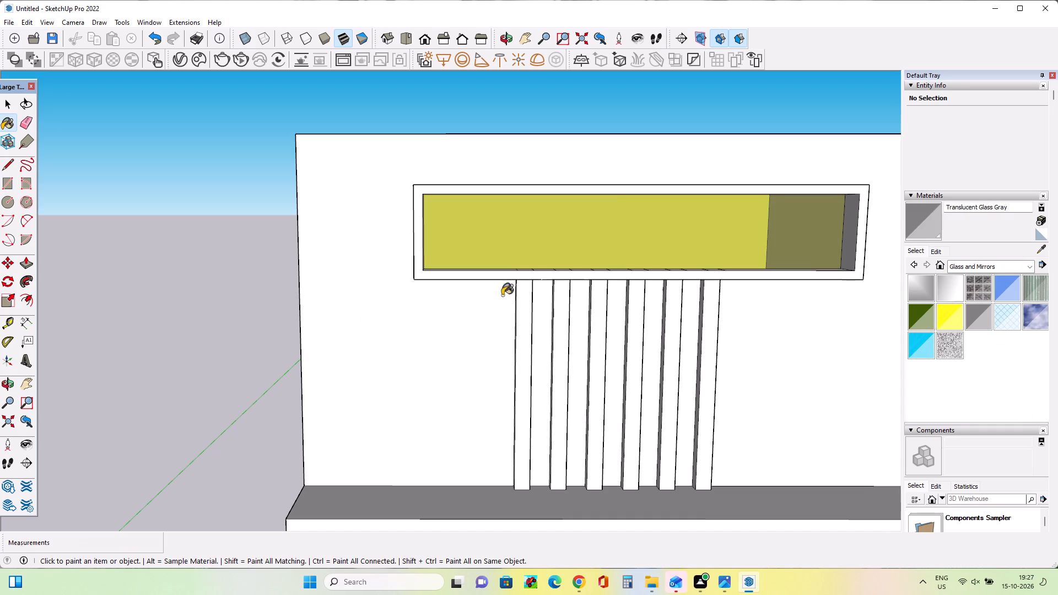
Paint the front and left side faces of the leftmost vertical fin with 0111_SlateGray from the Colors-Named collection.
middle_click_drag(335, 332, 434, 321)
scroll(418, 331, "down", 11)
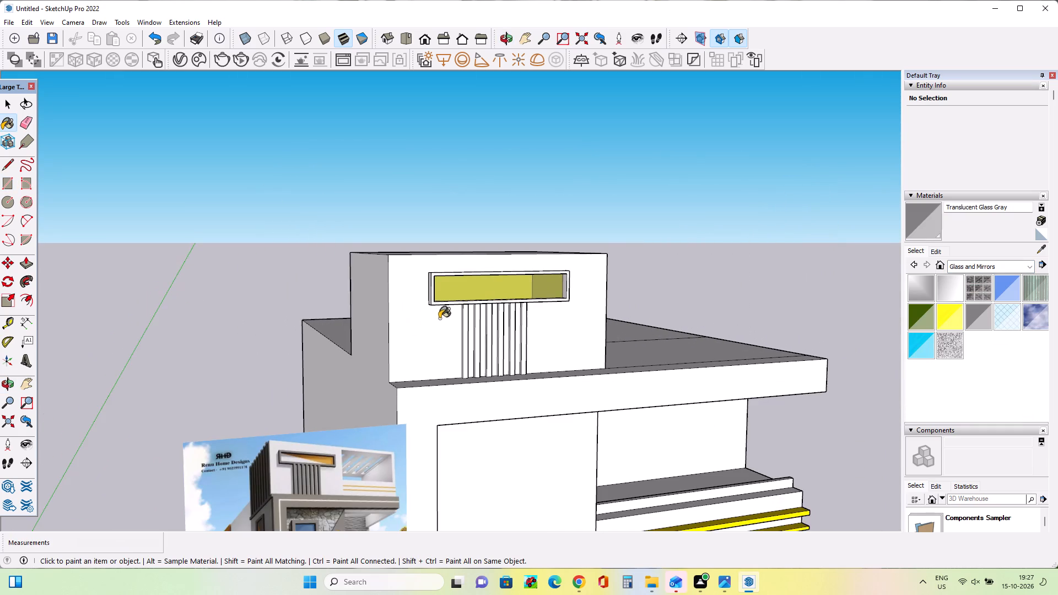
middle_click_drag(527, 359, 505, 337)
scroll(504, 336, "down", 3)
middle_click_drag(539, 368, 538, 360)
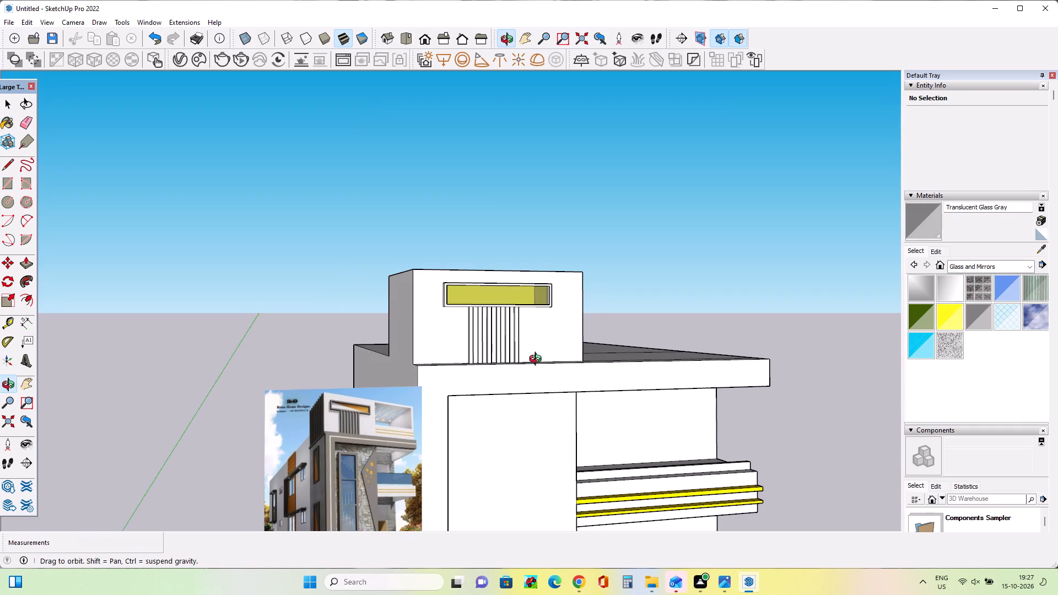
middle_click_drag(538, 360, 538, 359)
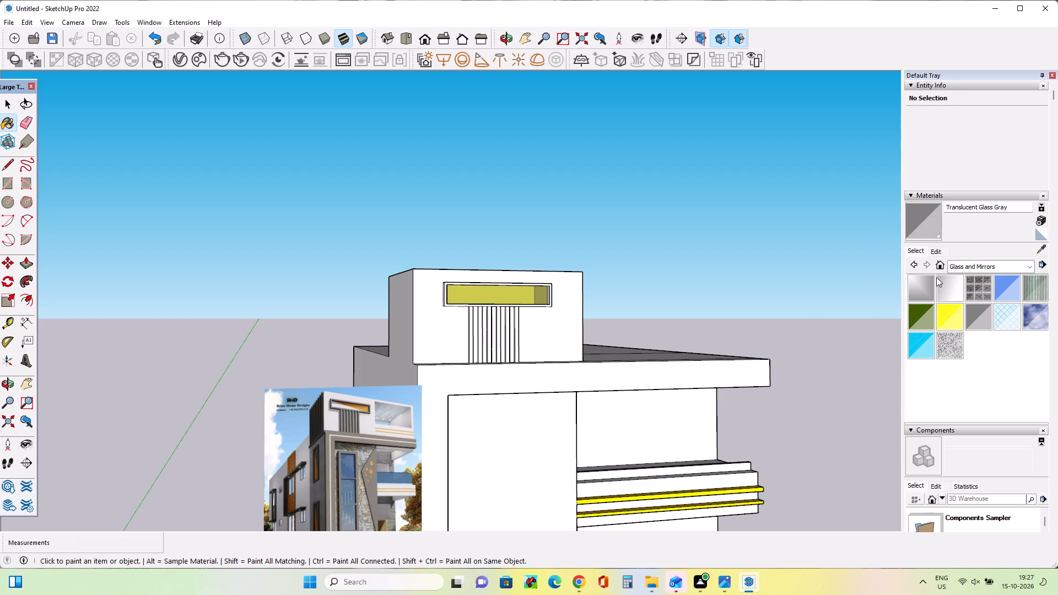
scroll(923, 284, "up", 2)
left_click(984, 263)
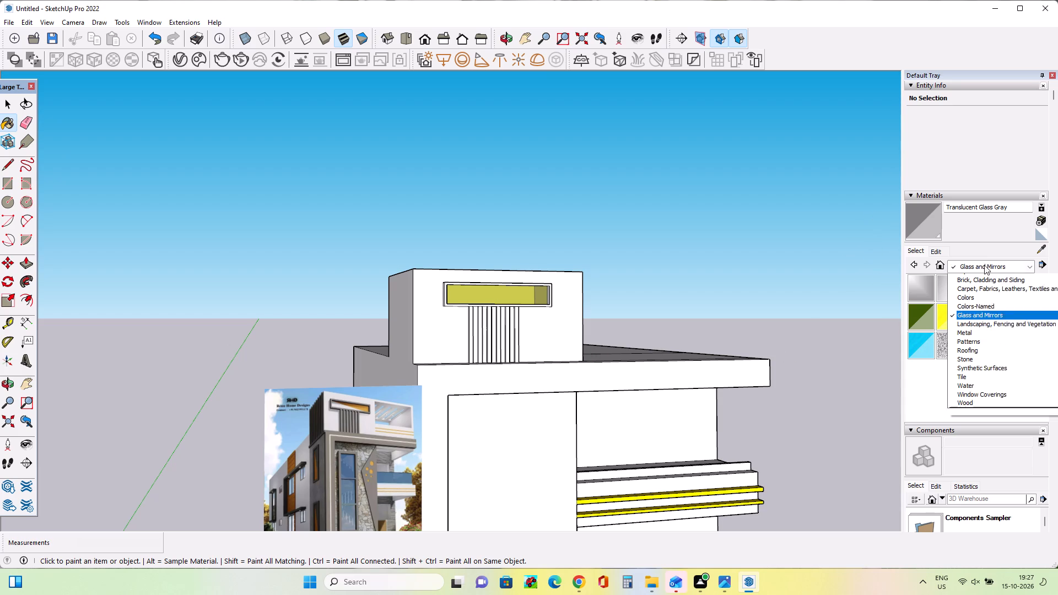
left_click(991, 315)
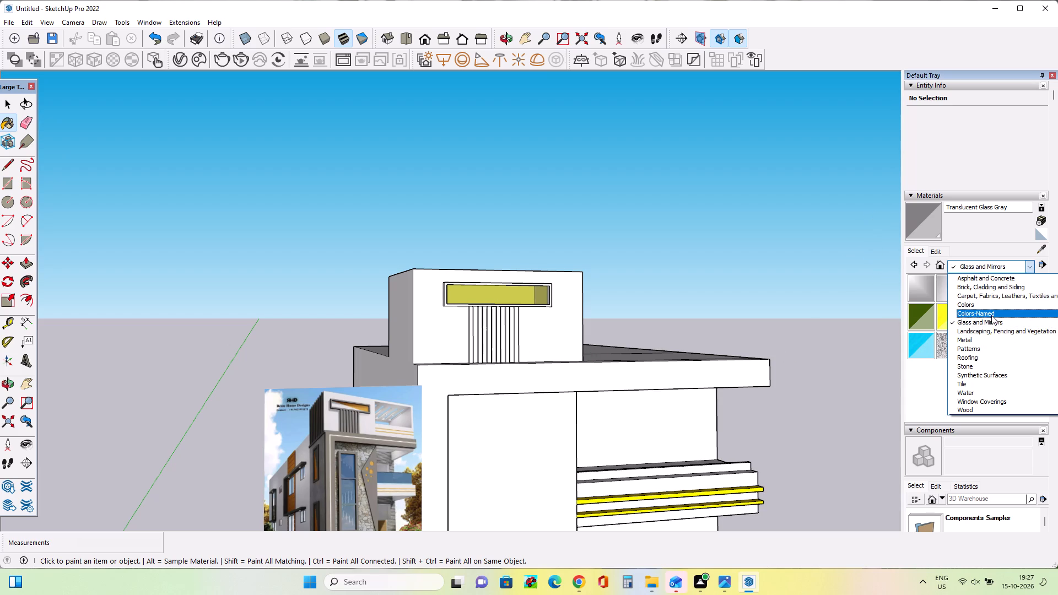
scroll(948, 359, "down", 2)
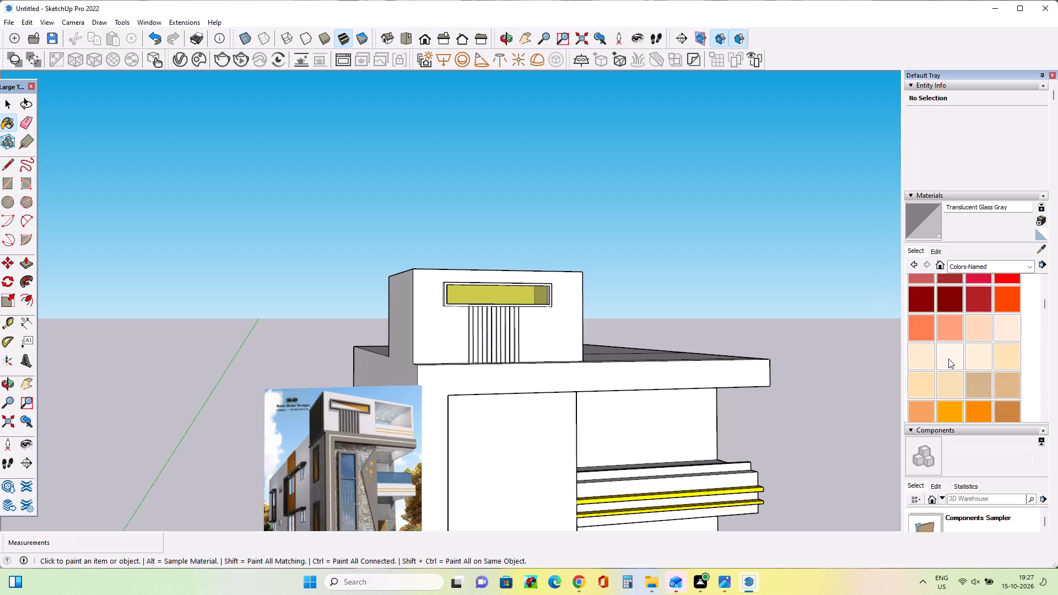
scroll(948, 359, "down", 8)
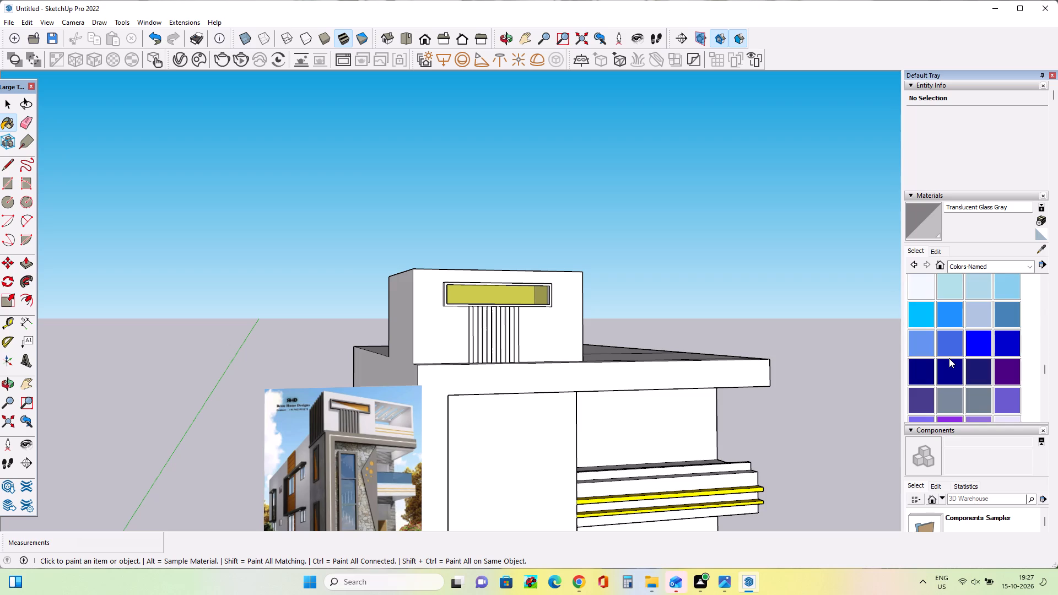
scroll(990, 341, "down", 2)
scroll(990, 341, "up", 1)
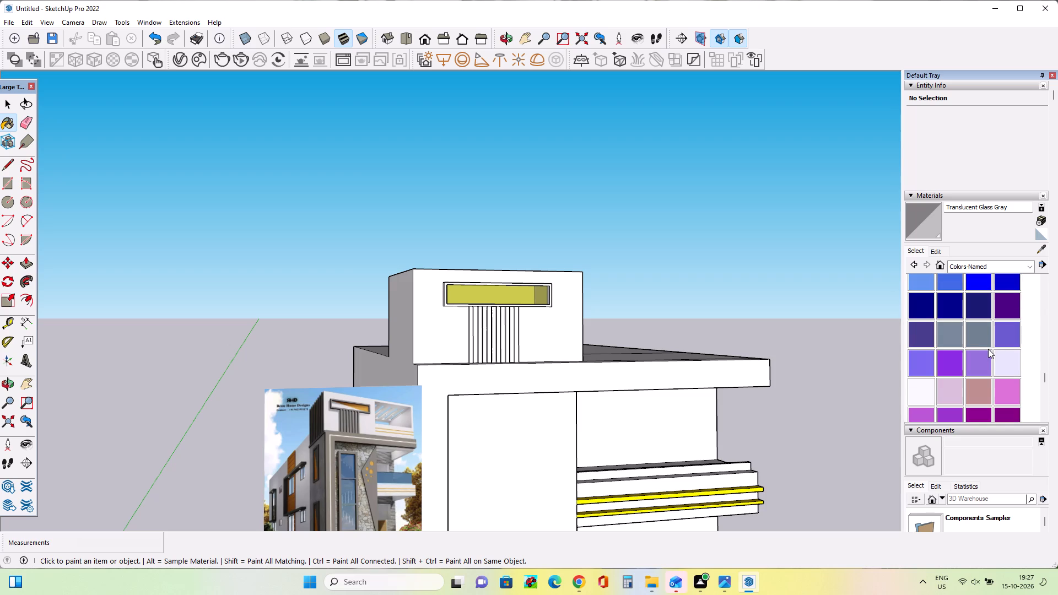
left_click(975, 334)
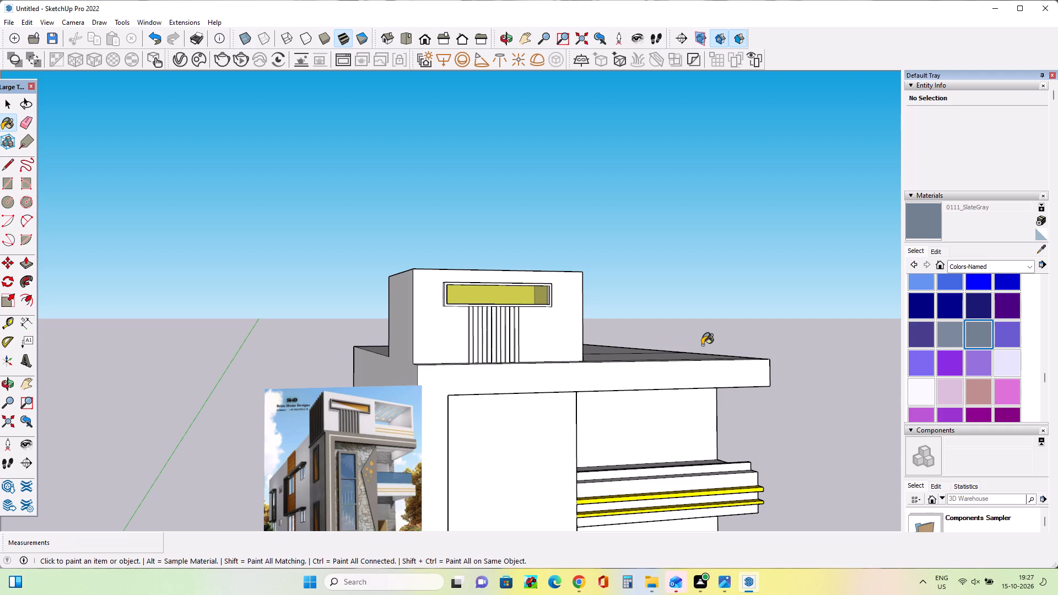
scroll(441, 365, "up", 10)
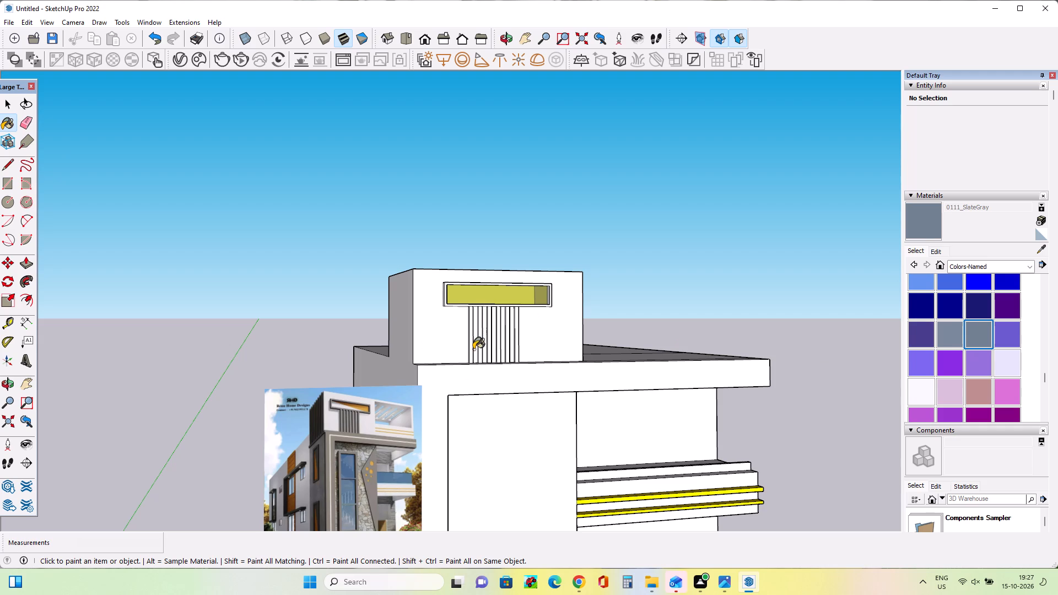
scroll(473, 349, "up", 9)
left_click(481, 339)
middle_click_drag(475, 354, 487, 360)
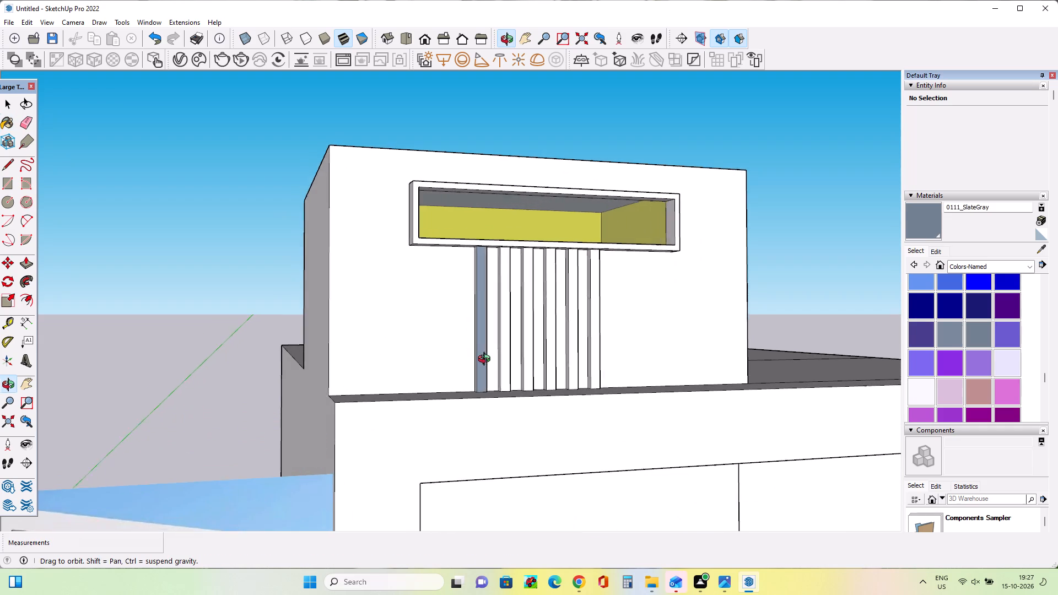
middle_click_drag(487, 360, 538, 366)
left_click(482, 363)
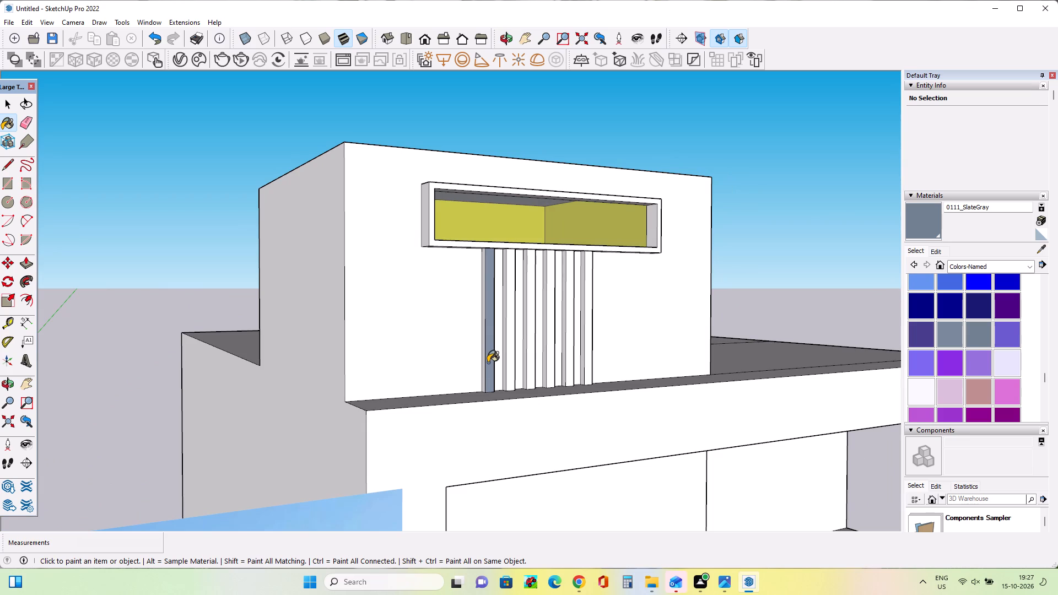
scroll(487, 363, "up", 6)
left_click(481, 359)
Paint the front and left side faces of the other five vertical fins with 0111_SlateGray.
left_click(521, 369)
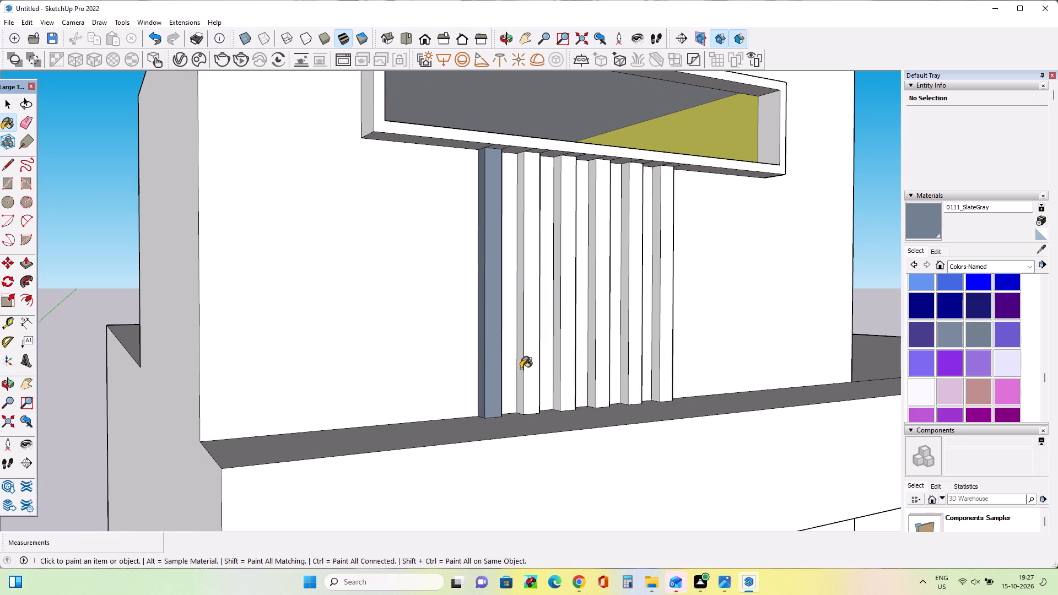
left_click(527, 373)
left_click(558, 375)
left_click(566, 377)
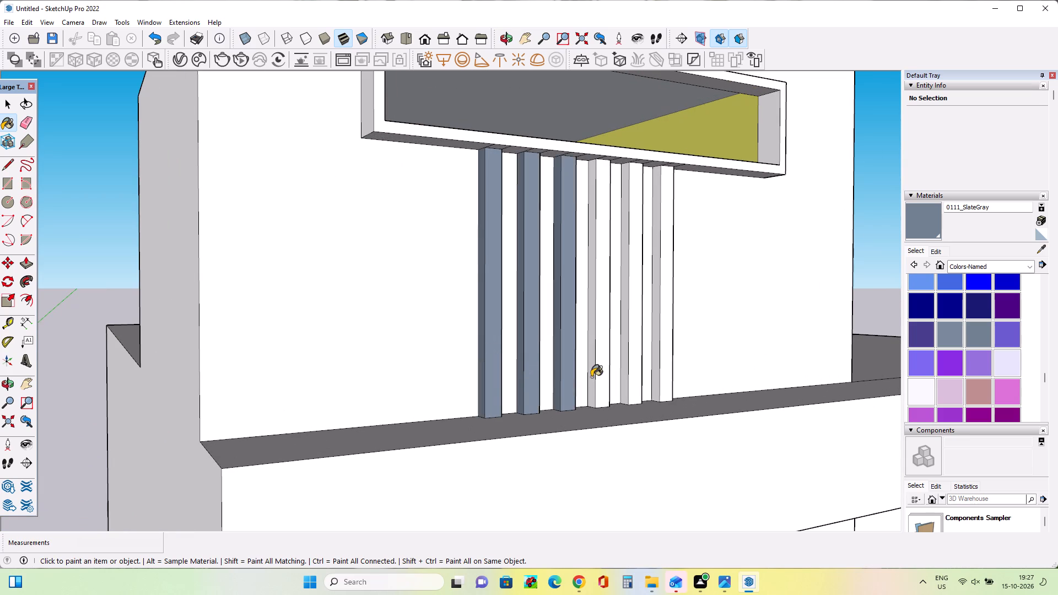
left_click(596, 377)
left_click(600, 377)
left_click(592, 375)
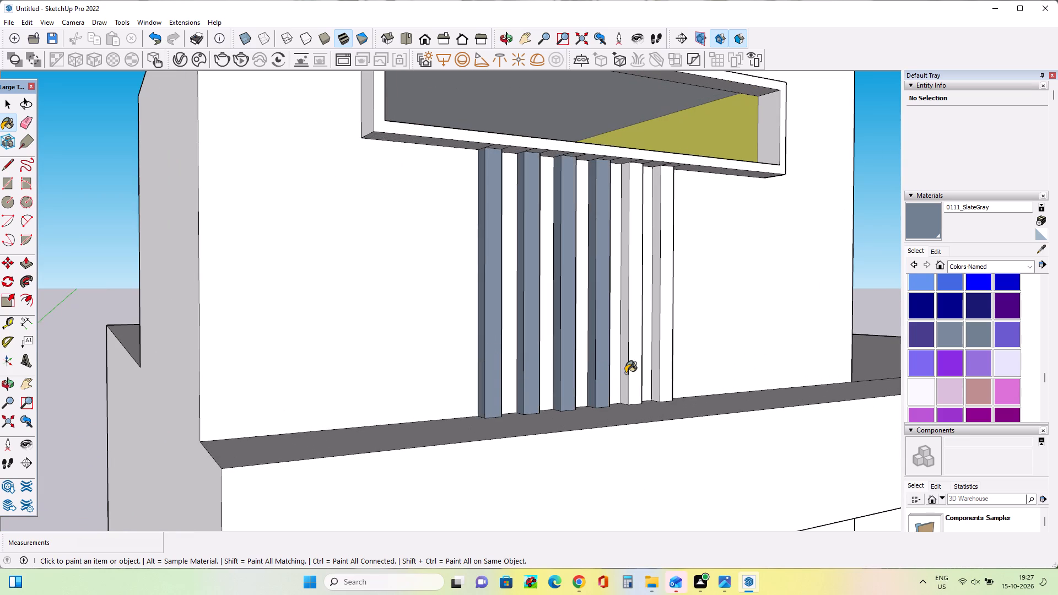
left_click(625, 373)
left_click(629, 375)
left_click(655, 374)
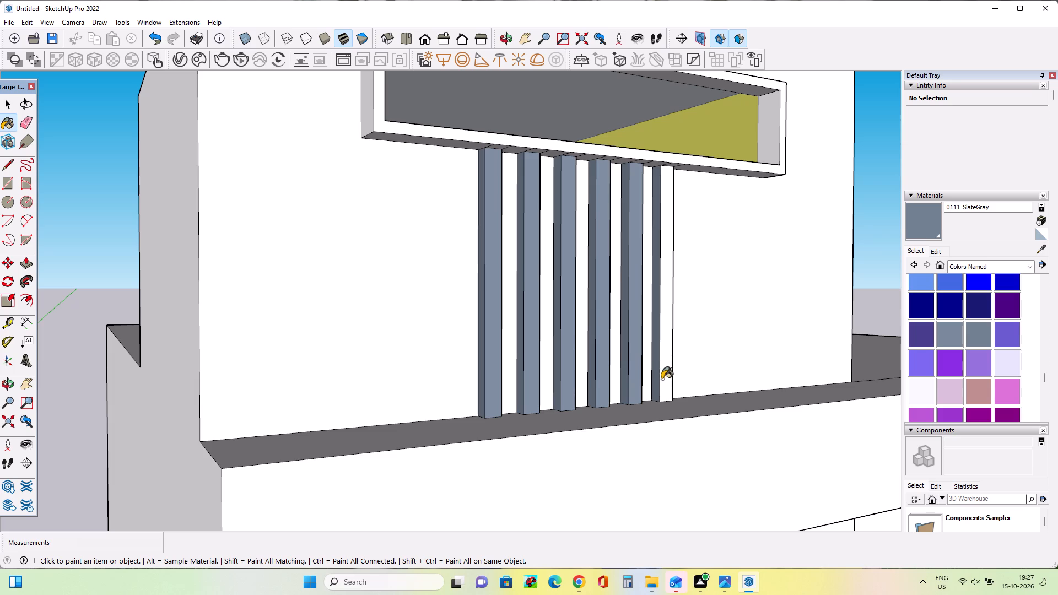
left_click(662, 380)
Paint the right side faces of all six vertical fins with 0111_SlateGray.
middle_click_drag(685, 399, 303, 389)
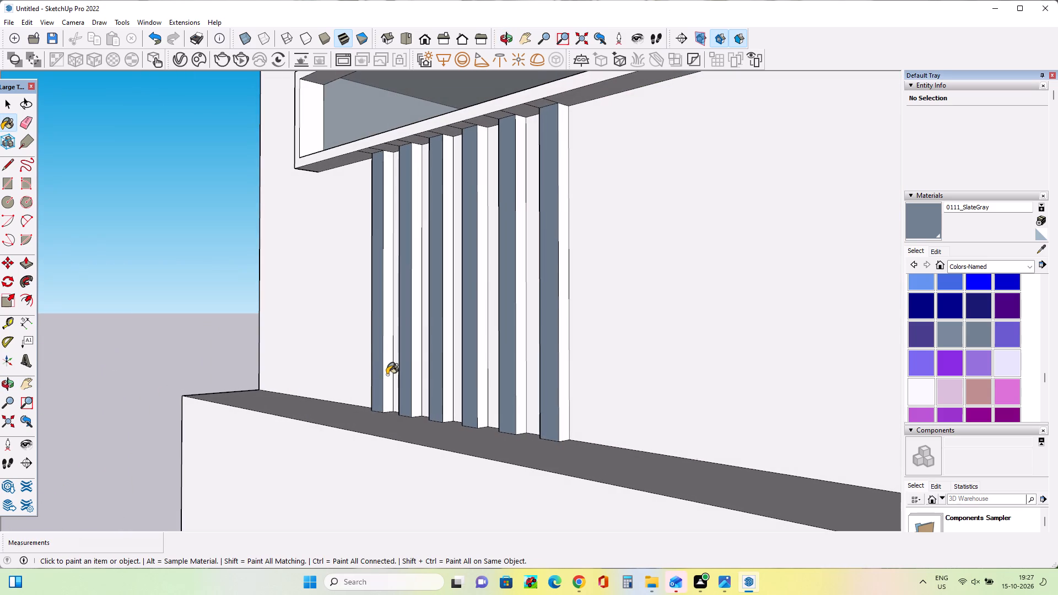
left_click(387, 375)
left_click(417, 379)
left_click(449, 390)
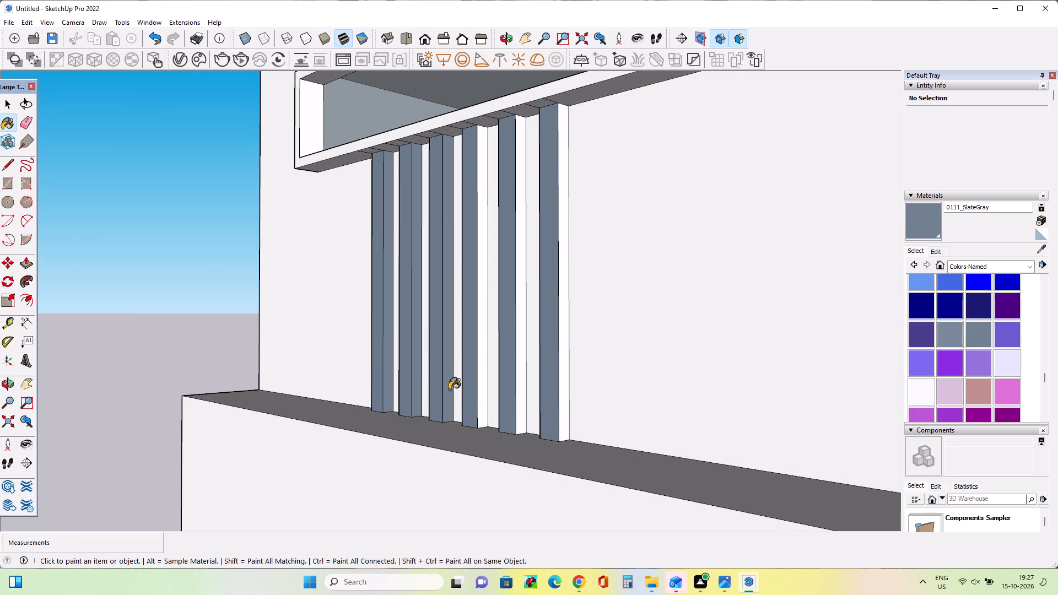
left_click(486, 405)
left_click(521, 423)
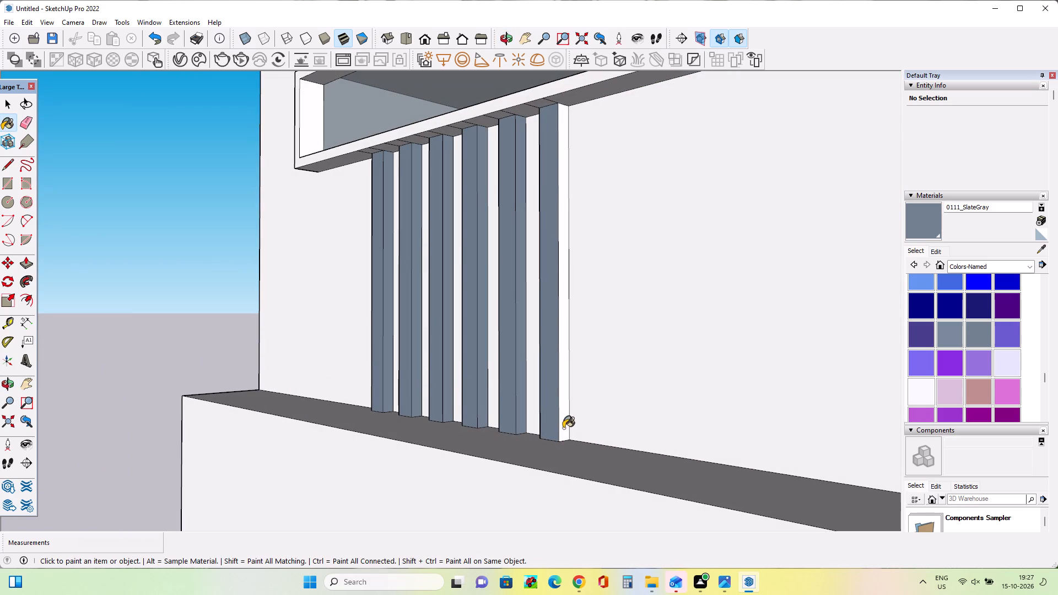
left_click(563, 428)
Compare the upper block's painted fins and framed panel with the same area in the reference picture.
scroll(358, 411, "down", 6)
middle_click_drag(385, 420, 598, 437)
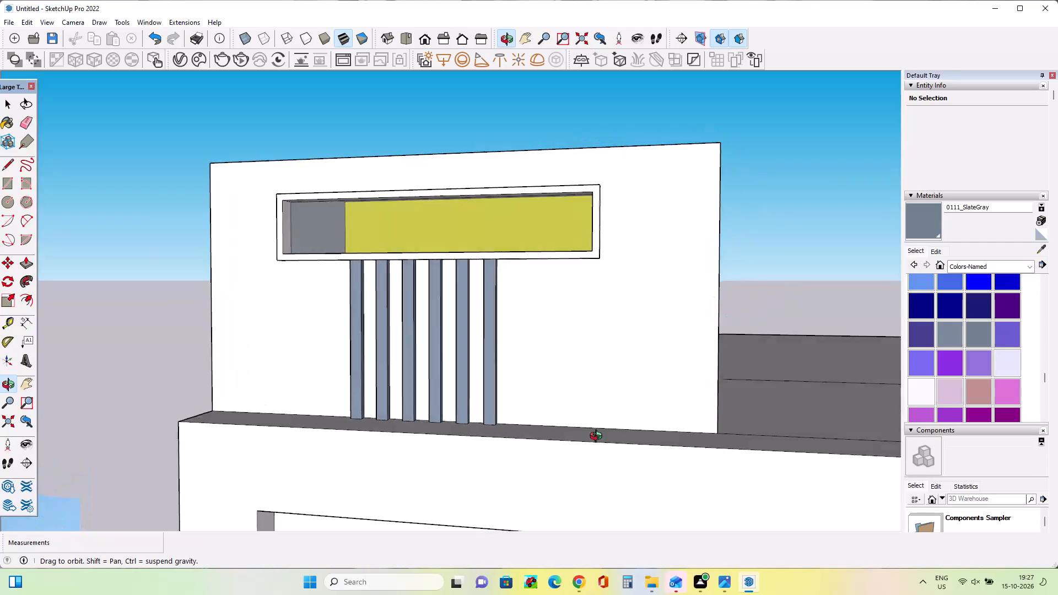
middle_click_drag(598, 437, 649, 440)
scroll(623, 440, "down", 3)
scroll(384, 369, "down", 2)
middle_click_drag(409, 388, 443, 380)
scroll(448, 396, "down", 2)
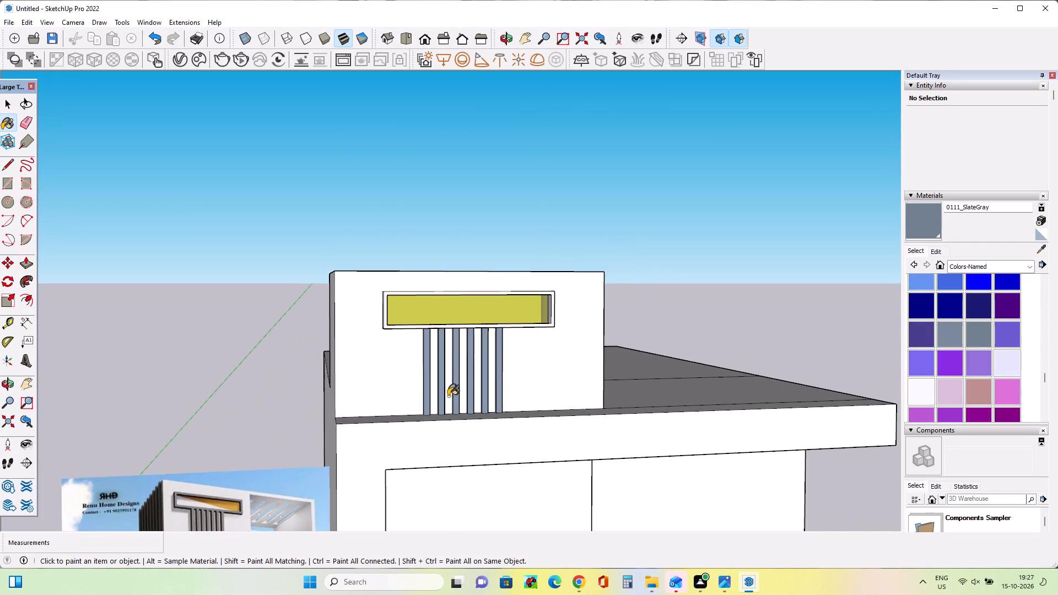
scroll(448, 396, "down", 5)
scroll(300, 504, "up", 6)
scroll(311, 468, "down", 1)
scroll(311, 468, "up", 3)
scroll(291, 505, "down", 1)
scroll(291, 505, "up", 4)
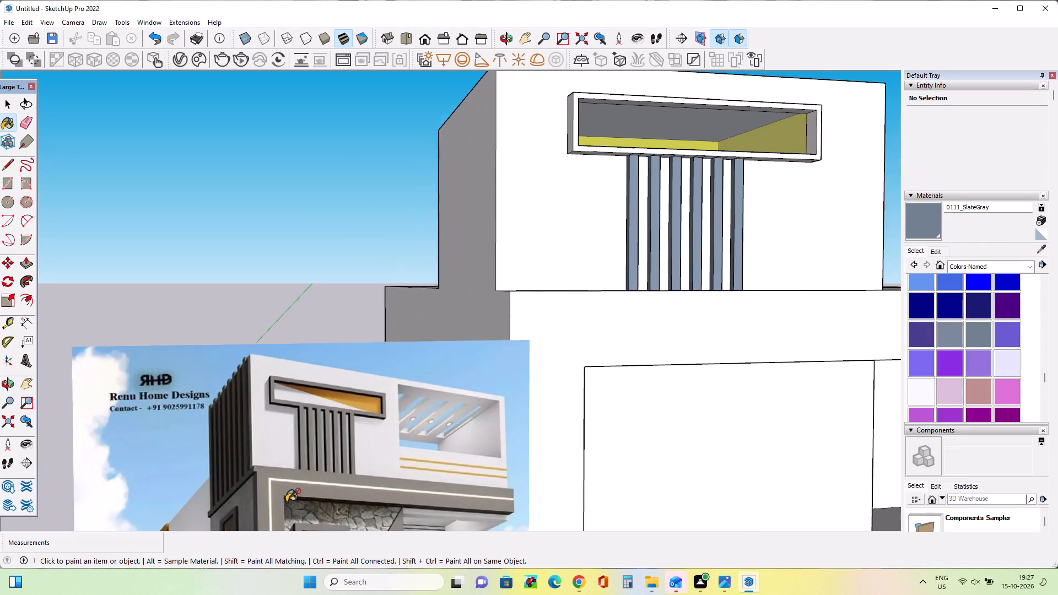
scroll(288, 501, "up", 3)
scroll(284, 496, "down", 1)
scroll(284, 496, "up", 3)
scroll(248, 452, "down", 11)
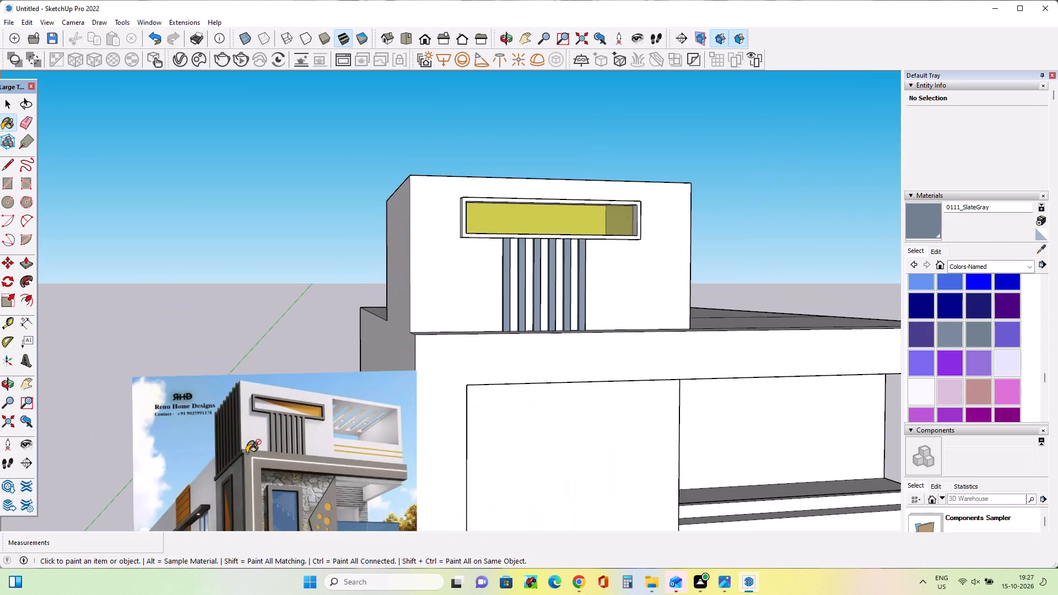
scroll(248, 452, "down", 3)
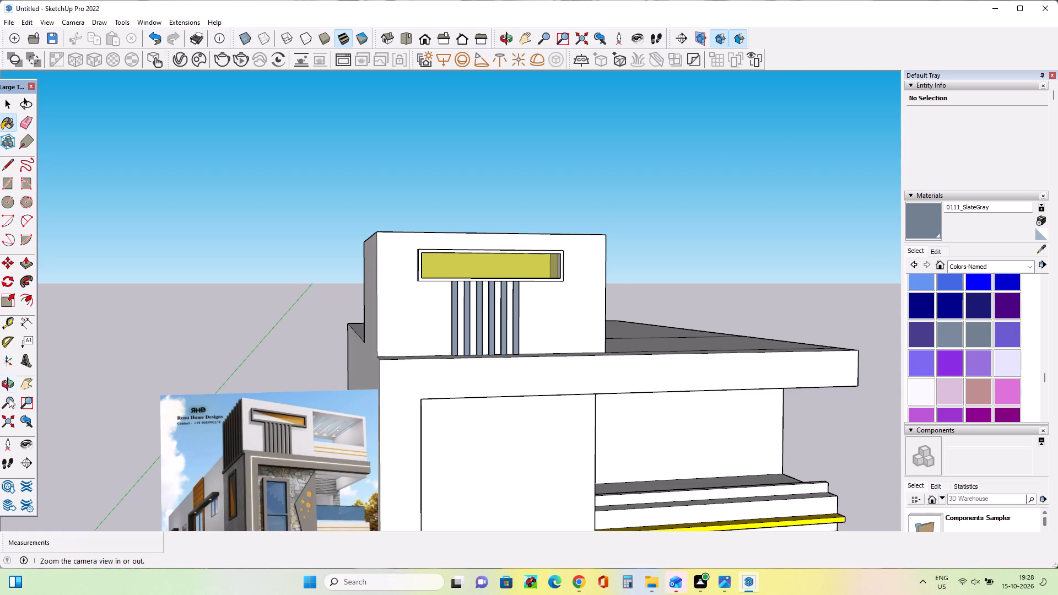
Examine the side elevation's grey corner section, windows and wood cladding in the reference picture.
left_click(23, 384)
left_click_drag(651, 381, 601, 242)
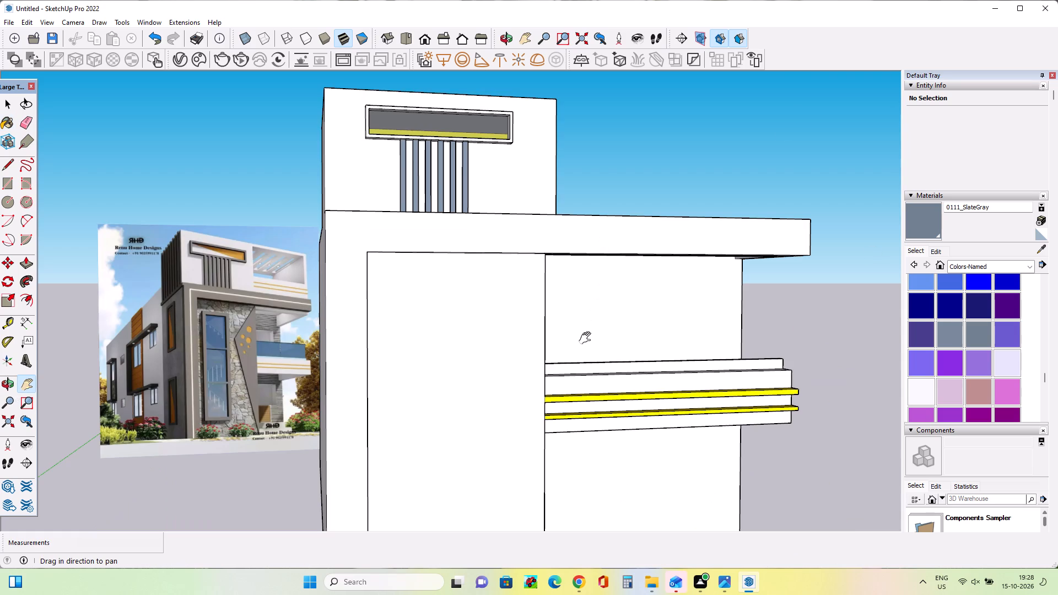
middle_click_drag(549, 383, 735, 383)
middle_click_drag(413, 362, 442, 352)
scroll(352, 366, "up", 6)
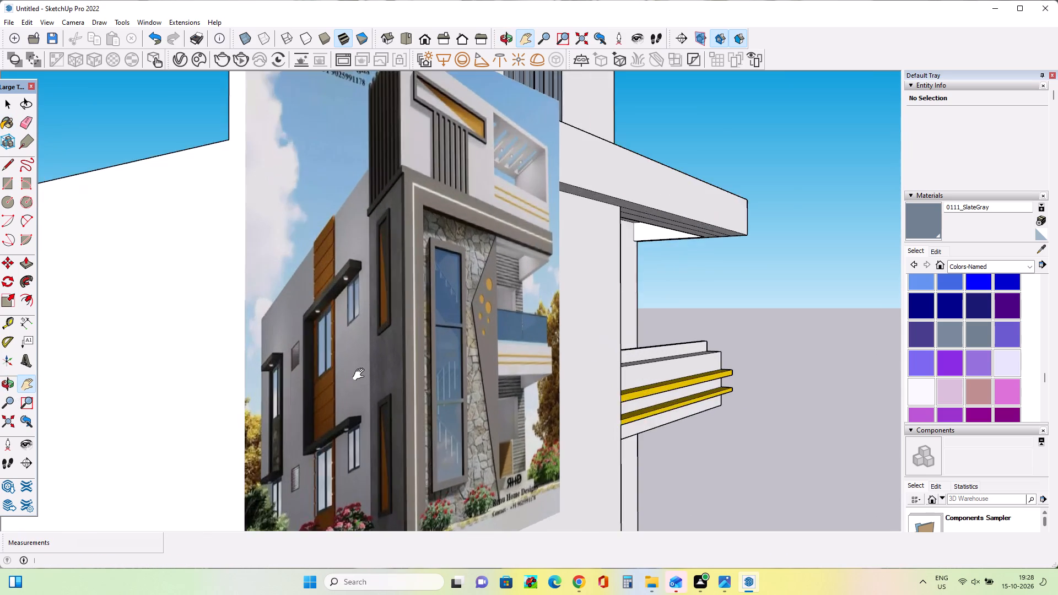
scroll(361, 375, "up", 5)
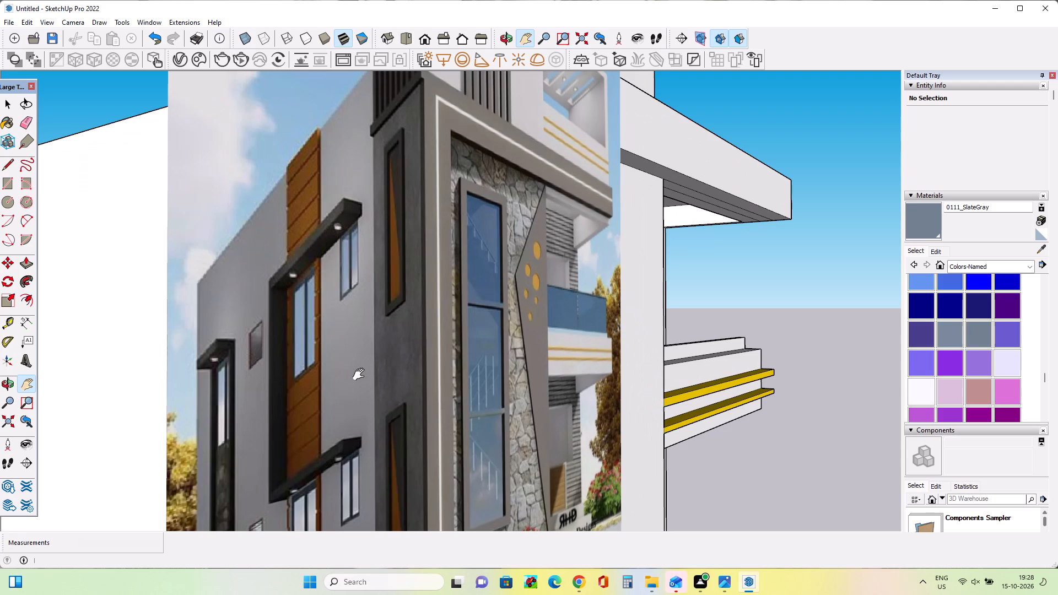
scroll(361, 375, "down", 15)
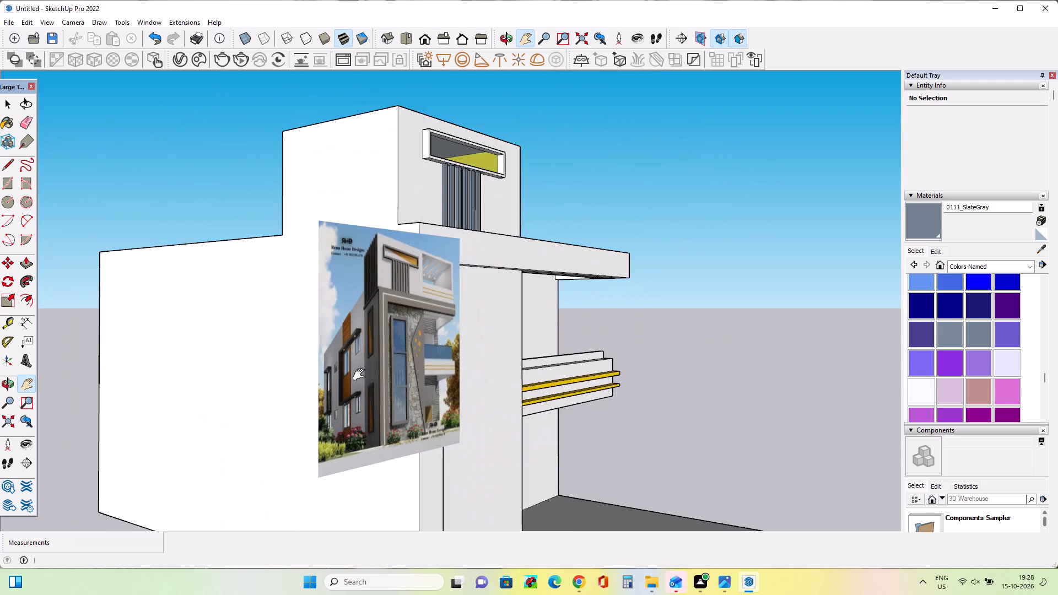
scroll(398, 385, "up", 4)
scroll(398, 385, "down", 9)
Draw a vertical line about 14' 2 9/16" on the building's side wall, from the upper block's rear lower corner to the wall's bottom edge.
middle_click_drag(358, 399, 440, 390)
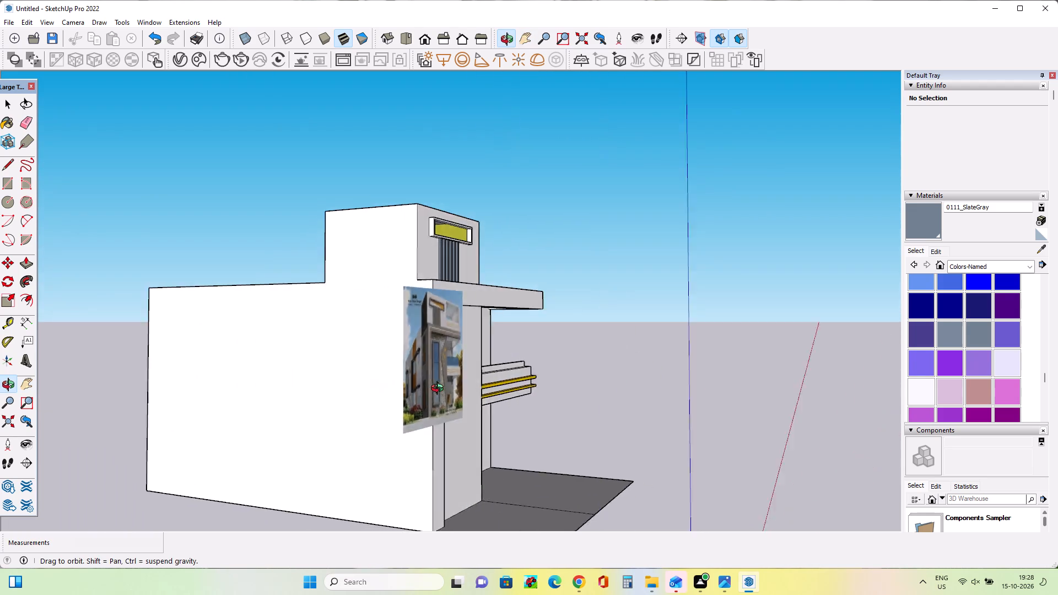
middle_click_drag(440, 390, 369, 377)
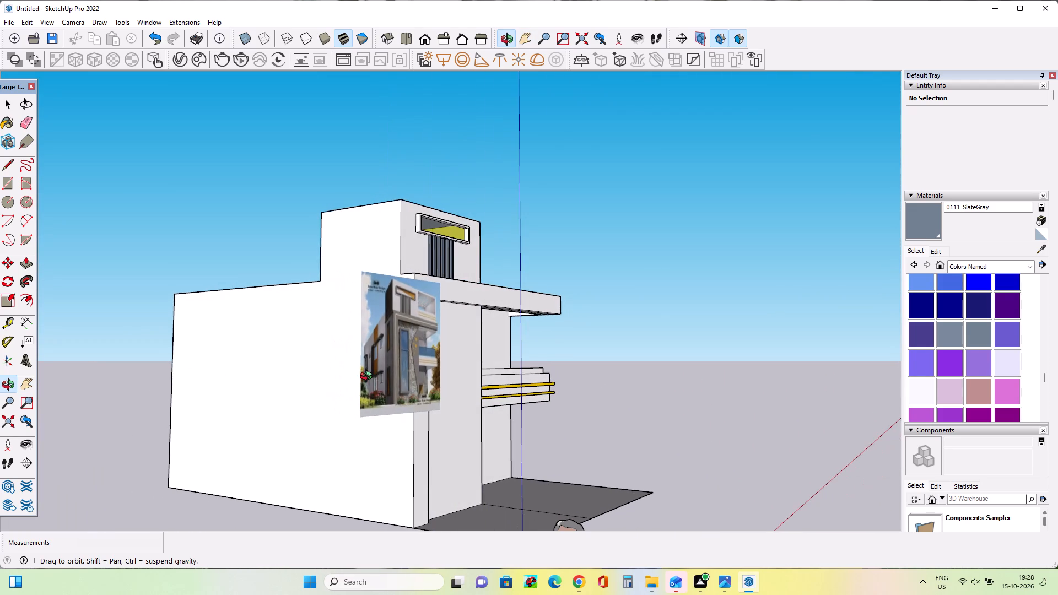
middle_click_drag(369, 377, 508, 365)
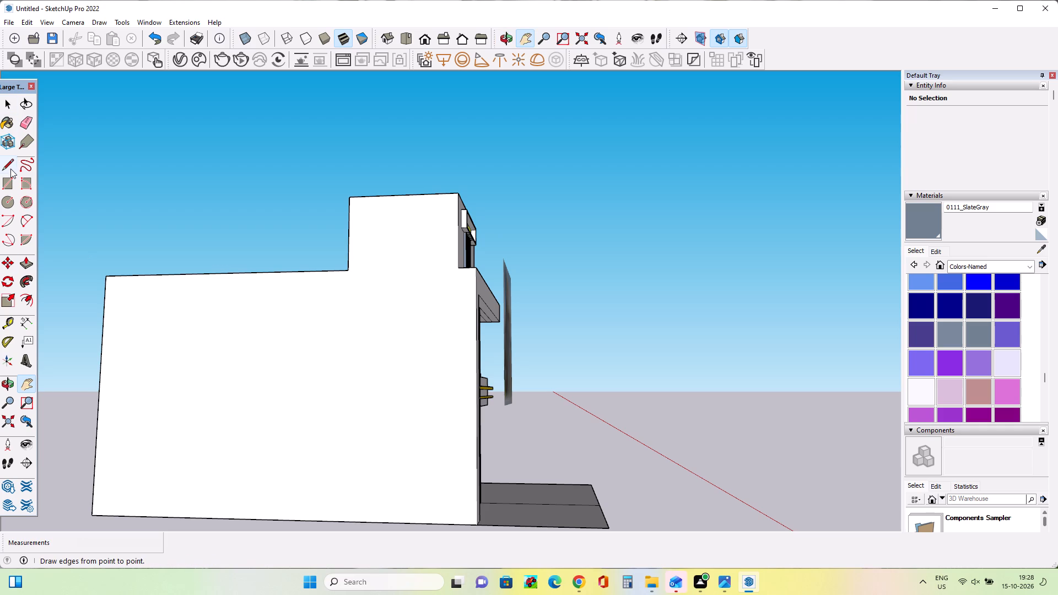
left_click(7, 165)
left_click(349, 271)
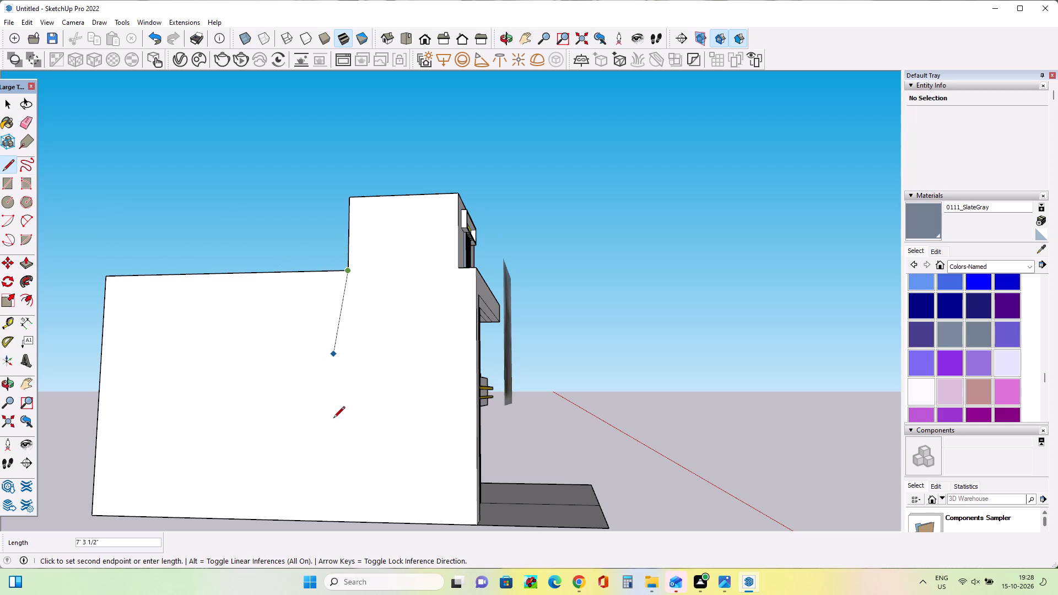
left_click(338, 522)
Draw a thin rectangle about 7' 5 7/8" by 5 15/16" along the top of the side wall's front section.
middle_click_drag(412, 468, 429, 479)
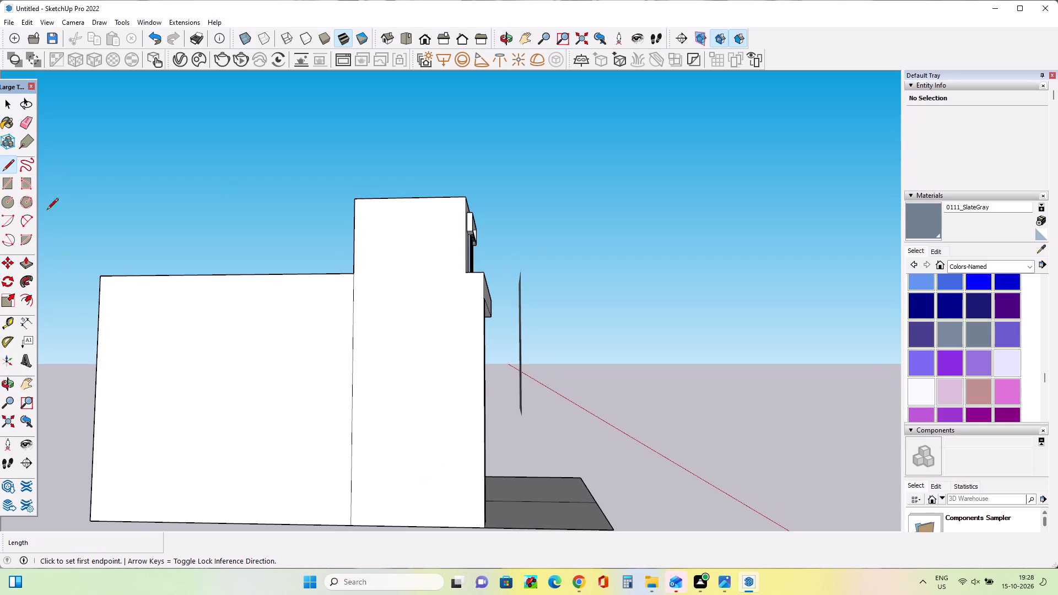
left_click(4, 182)
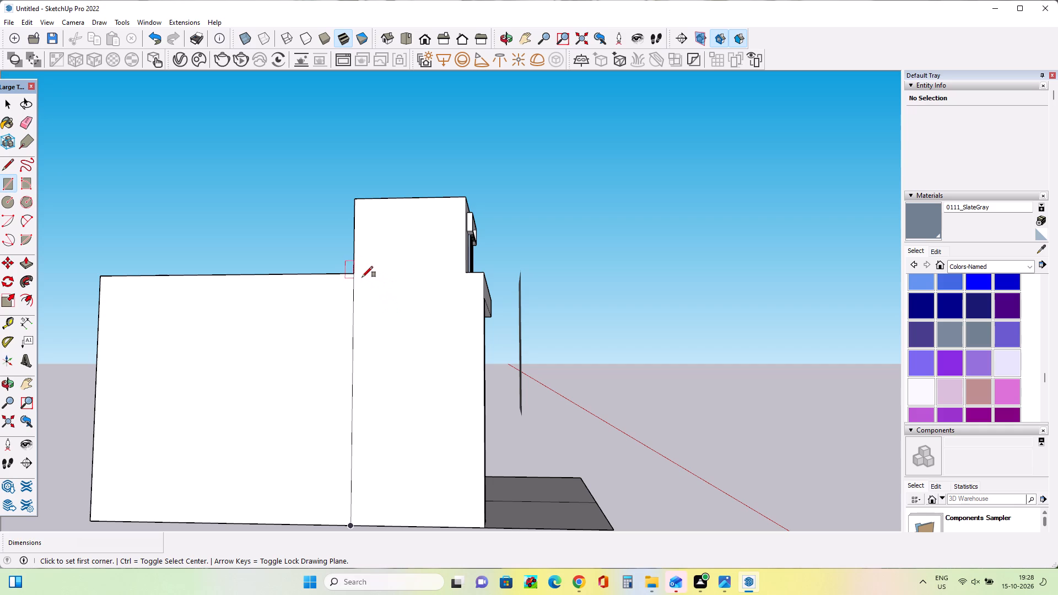
left_click(355, 275)
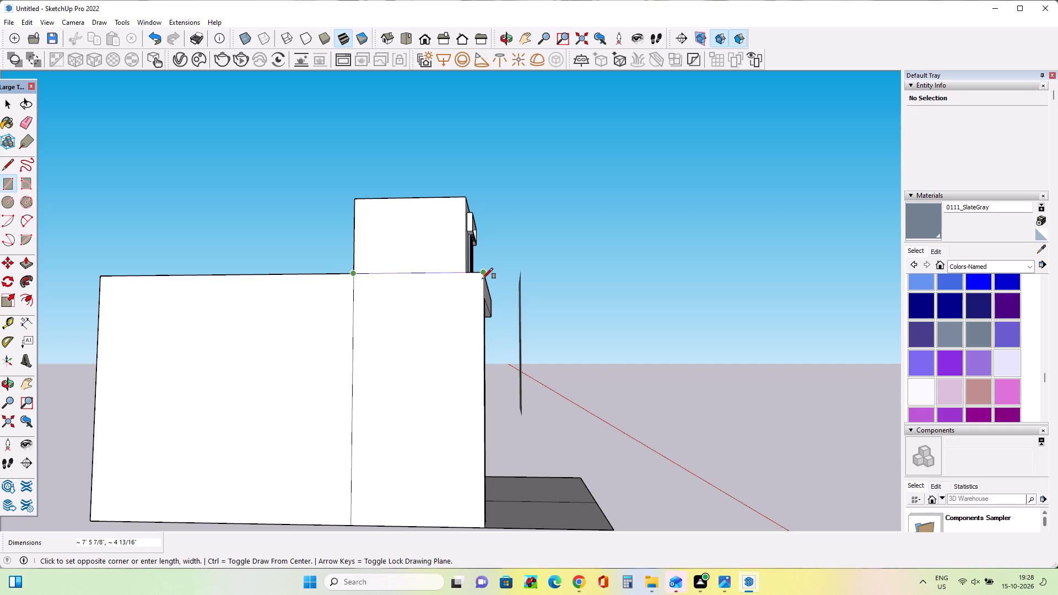
left_click(483, 281)
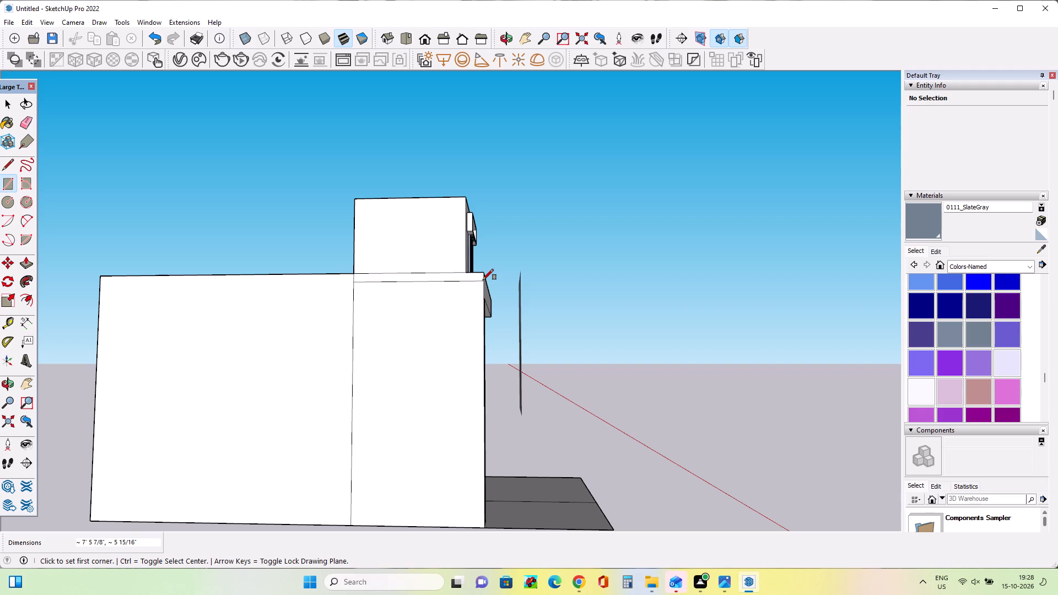
Draw a narrow rectangle about 13' 8 5/8" high along the side wall's front edge, from the top strip to the base.
left_click(483, 280)
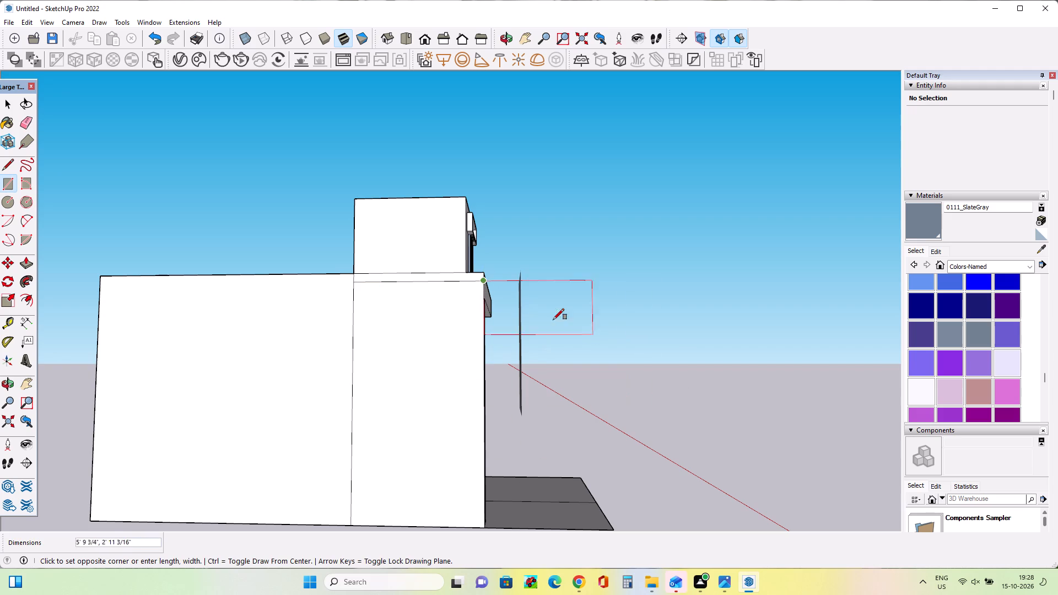
scroll(469, 525, "up", 3)
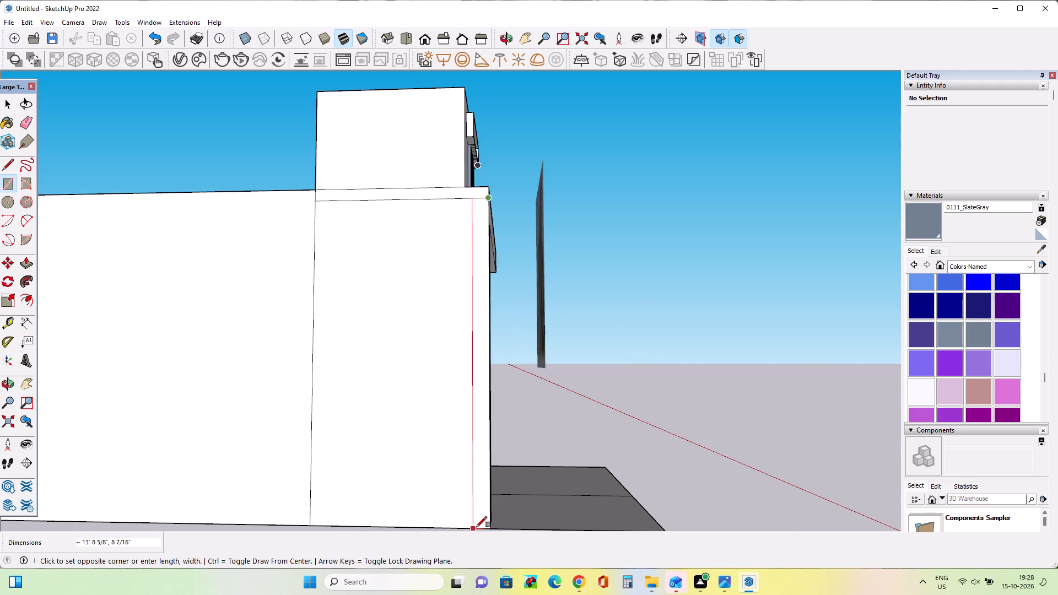
scroll(463, 477, "down", 8)
scroll(462, 490, "up", 4)
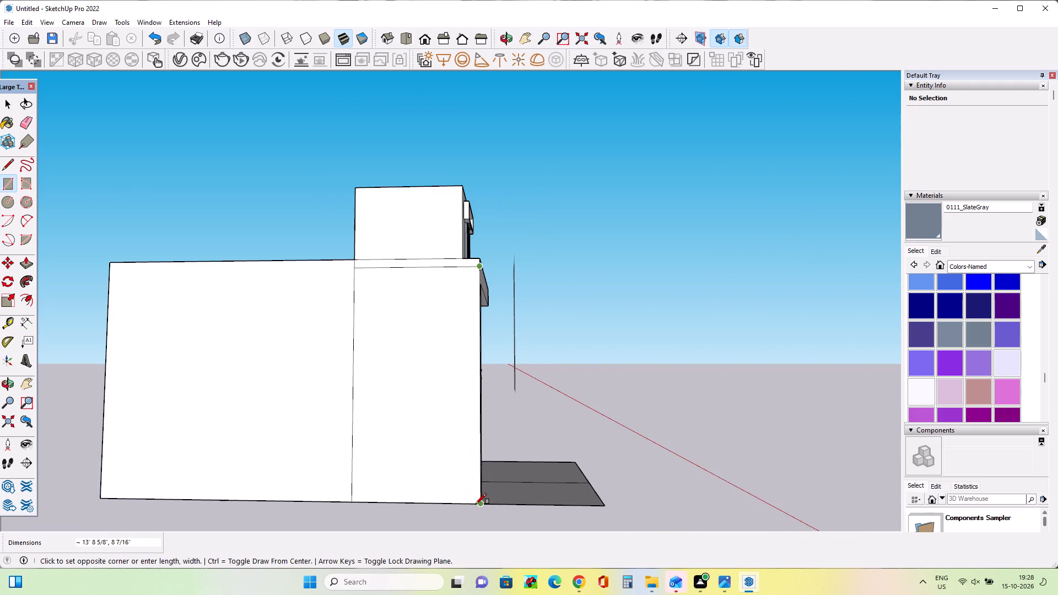
scroll(474, 504, "up", 3)
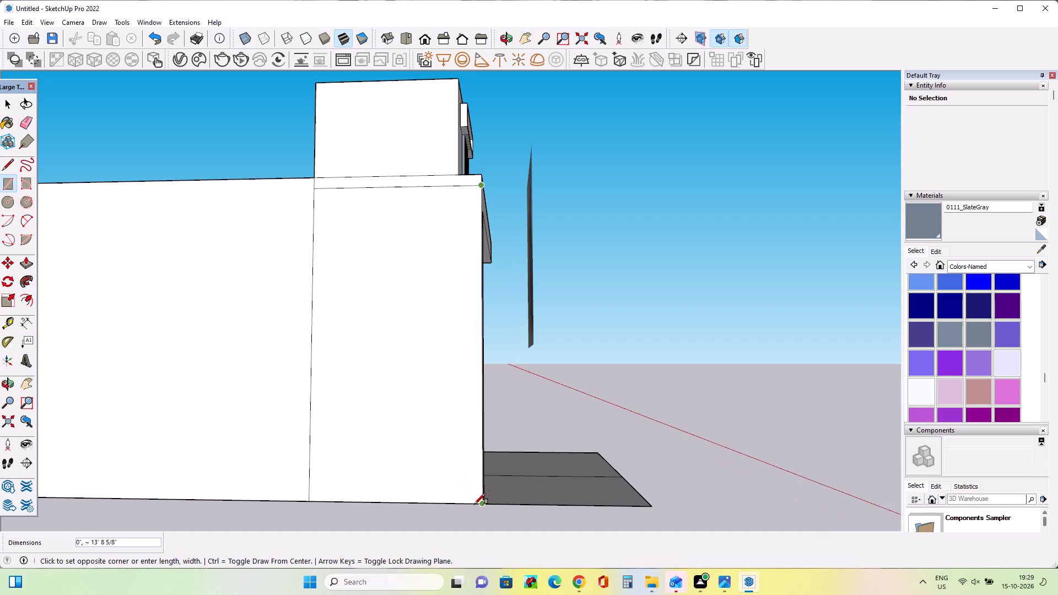
left_click(475, 502)
Pull the side wall's top strip outward and the front vertical strip about 4 1/4", flush with each other.
middle_click_drag(516, 504, 523, 511)
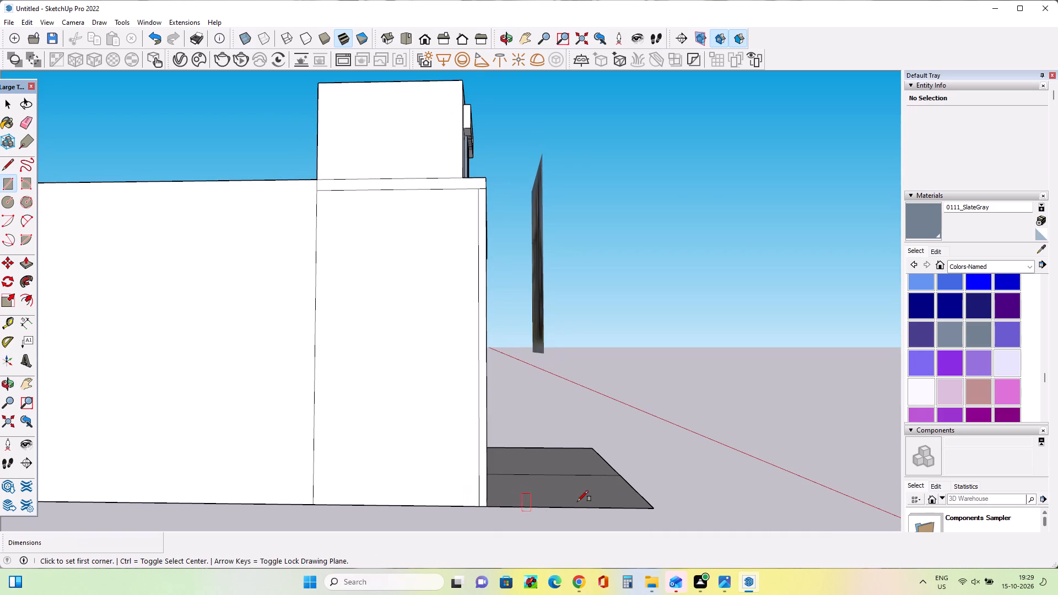
left_click(33, 261)
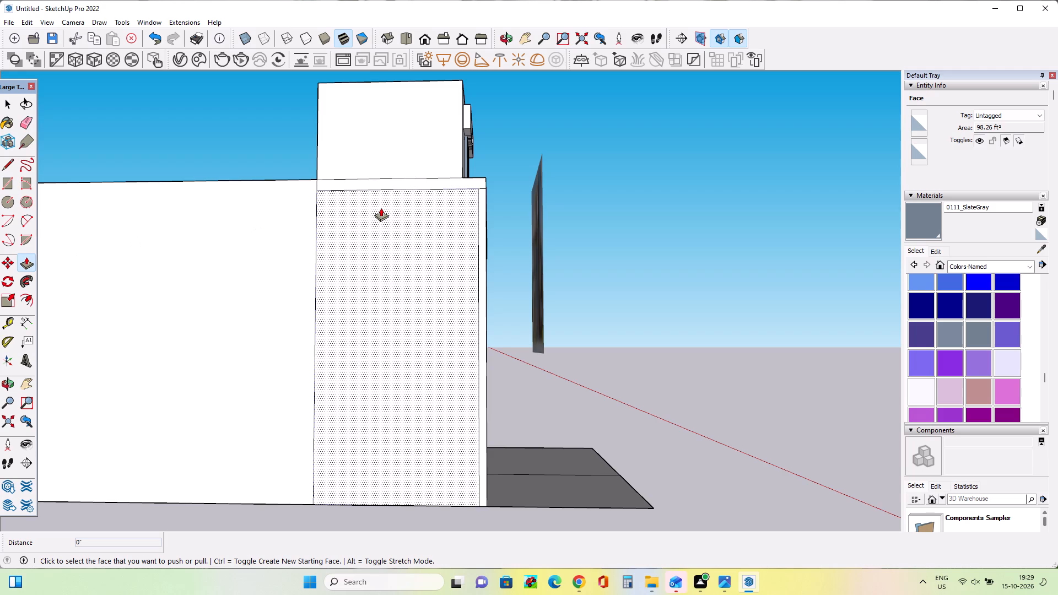
left_click(411, 181)
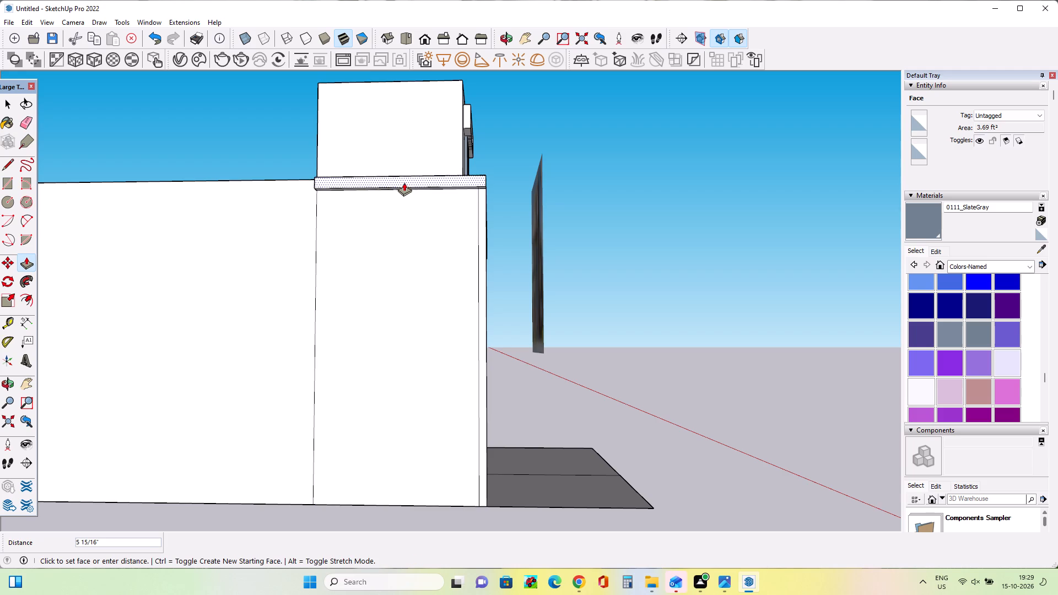
left_click(404, 182)
left_click(478, 219)
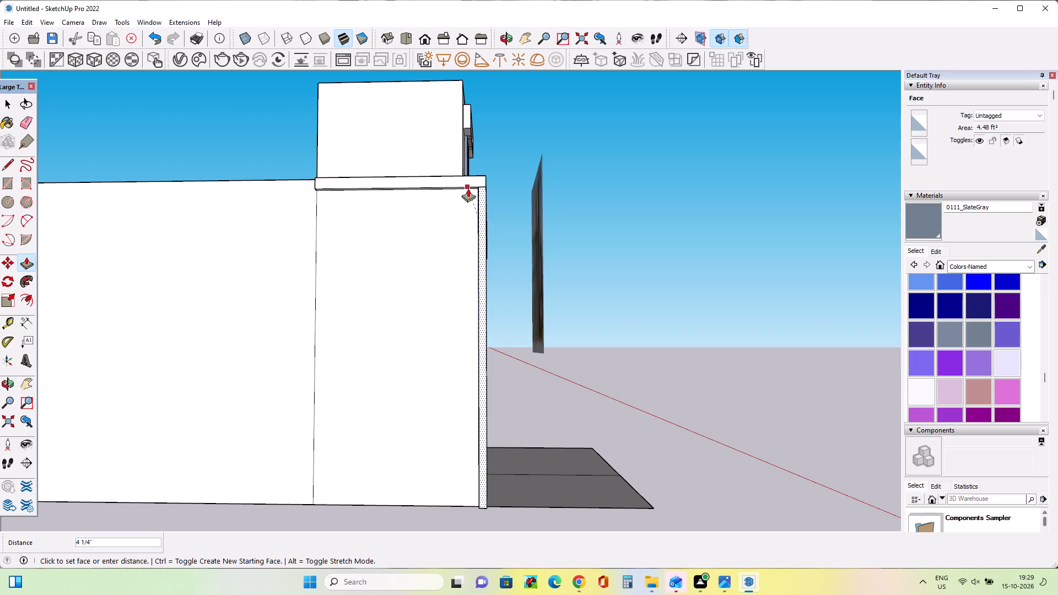
left_click(467, 185)
Push the underside of the side wall's top strip upward about 2 7/8" to thin the border.
scroll(394, 178, "up", 2)
middle_click_drag(395, 193, 395, 186)
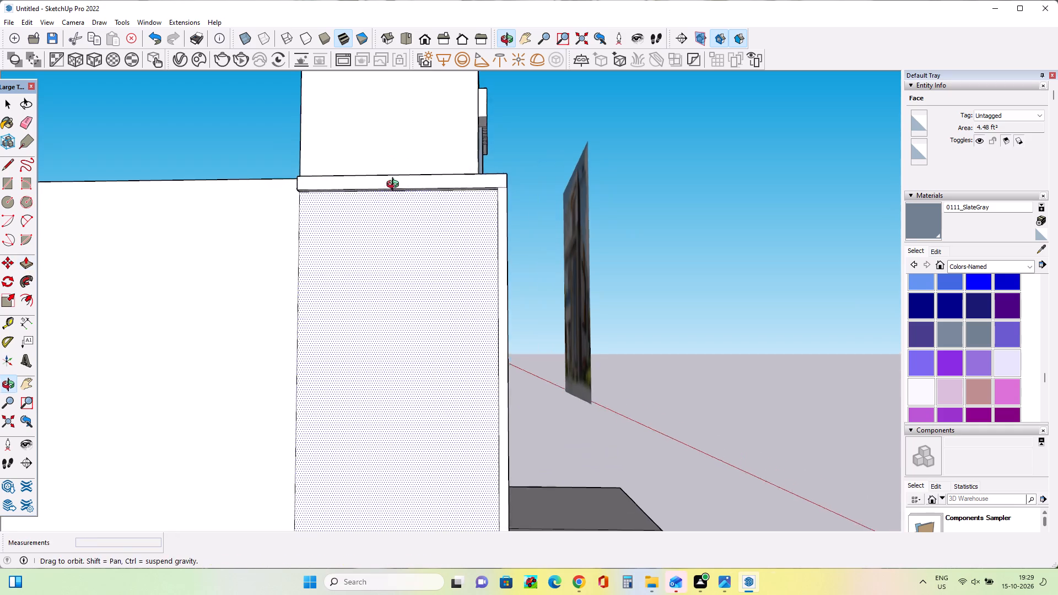
middle_click_drag(395, 186, 418, 123)
scroll(502, 190, "up", 4)
middle_click_drag(502, 208, 537, 218)
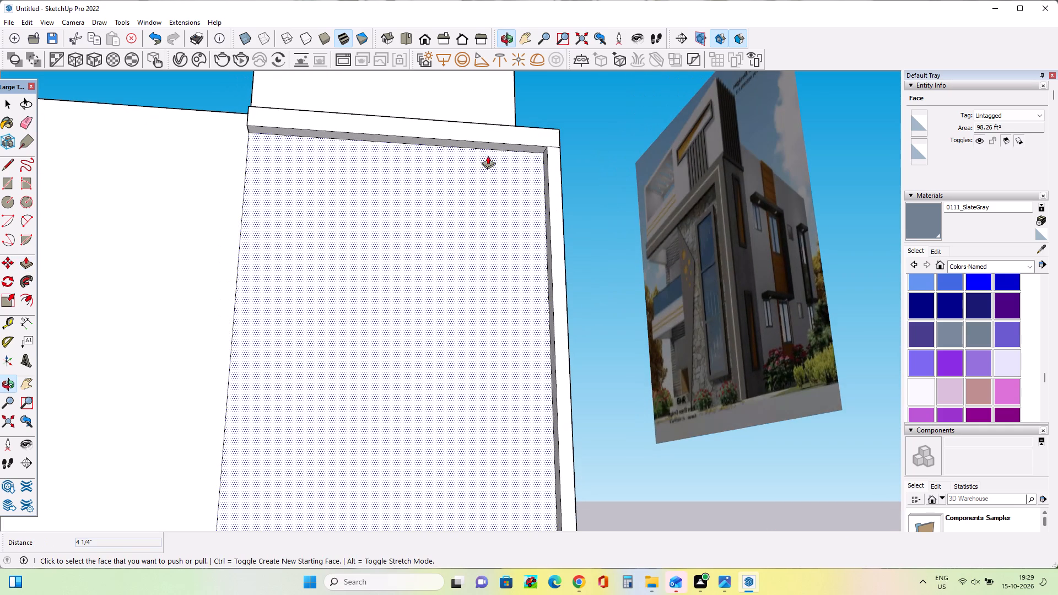
left_click(486, 148)
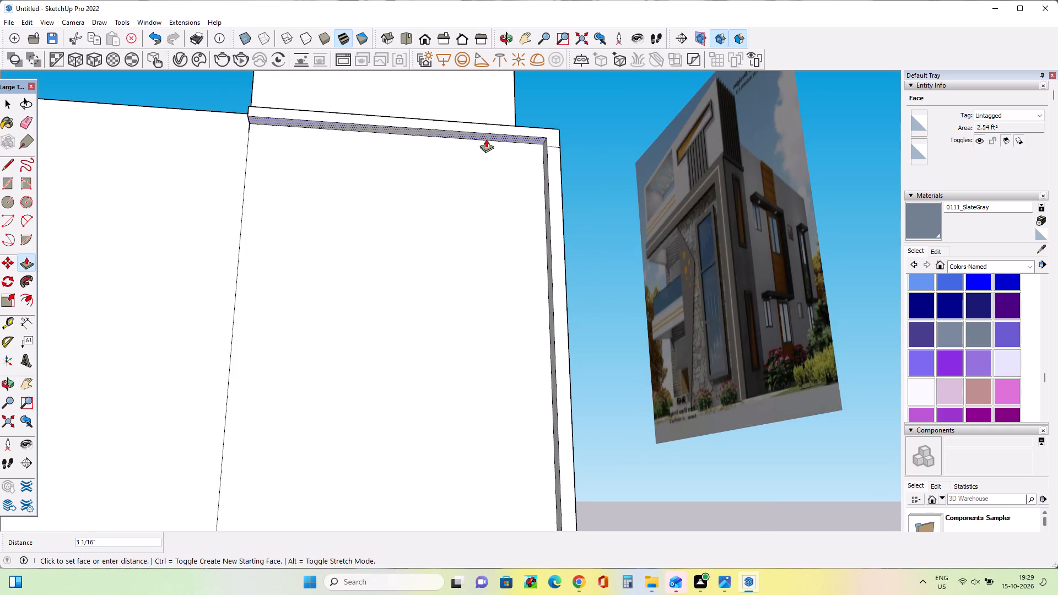
left_click(486, 139)
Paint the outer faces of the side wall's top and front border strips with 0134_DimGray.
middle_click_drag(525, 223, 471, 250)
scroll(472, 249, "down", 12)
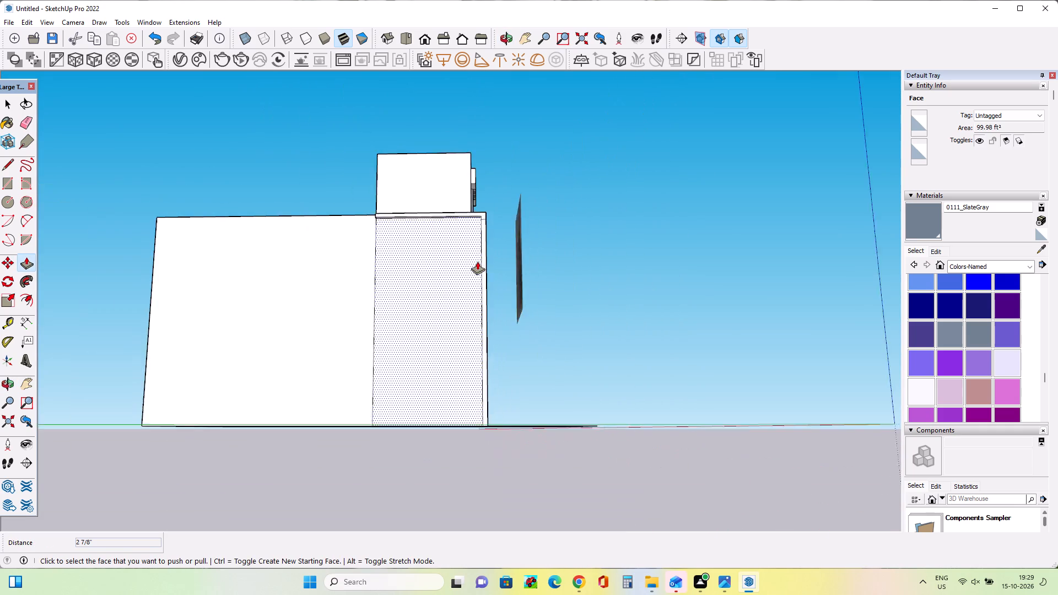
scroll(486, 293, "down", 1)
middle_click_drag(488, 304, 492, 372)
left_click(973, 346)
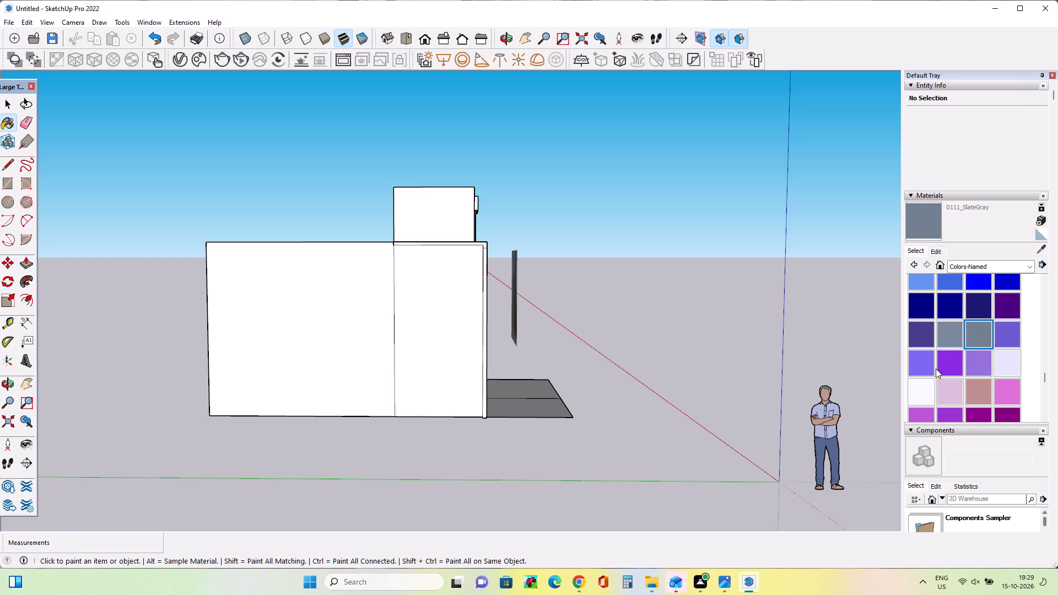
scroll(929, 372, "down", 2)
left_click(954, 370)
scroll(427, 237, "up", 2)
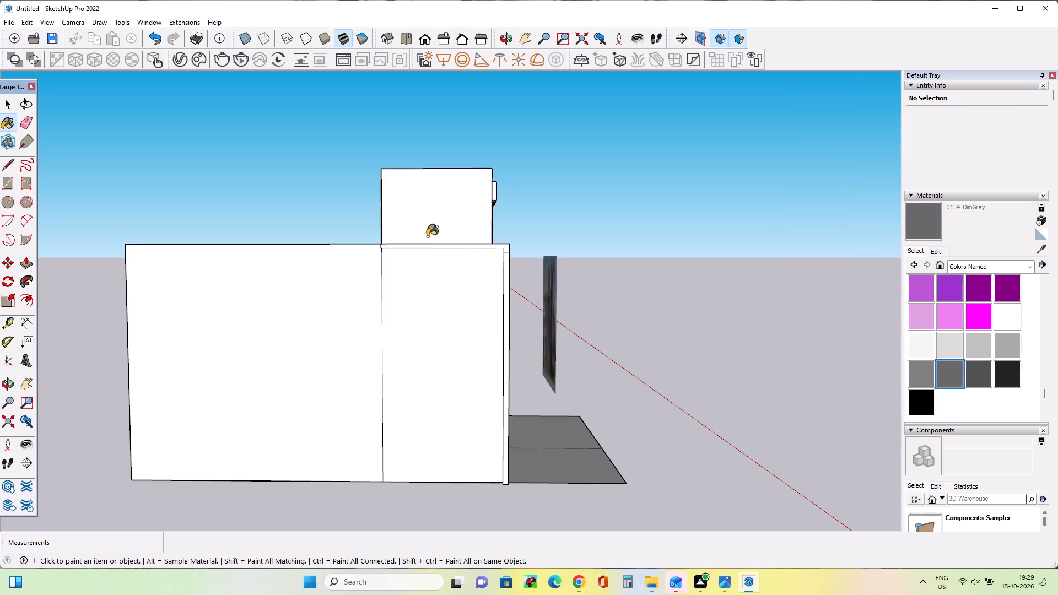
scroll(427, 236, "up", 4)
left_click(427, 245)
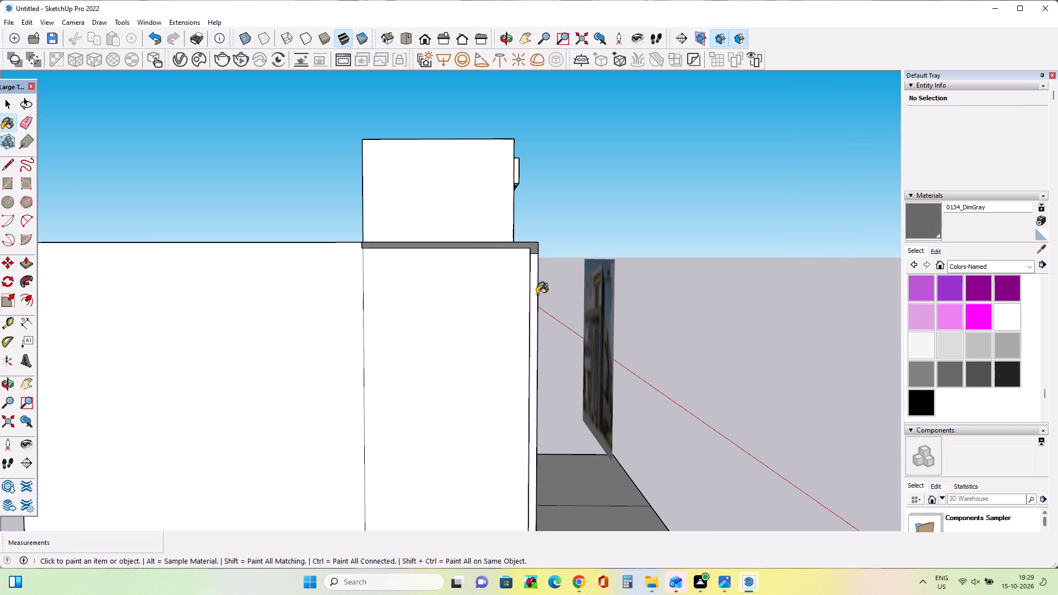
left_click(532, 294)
Paint the outer faces of the side wall's top and front border strips with 0135_DarkGray.
left_click(977, 379)
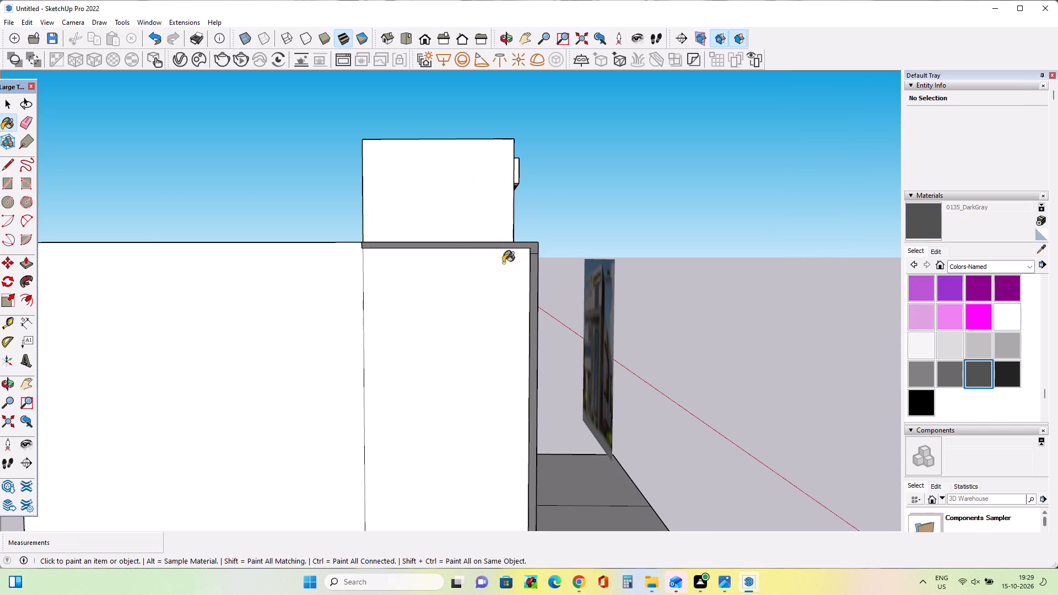
left_click(444, 244)
left_click(533, 288)
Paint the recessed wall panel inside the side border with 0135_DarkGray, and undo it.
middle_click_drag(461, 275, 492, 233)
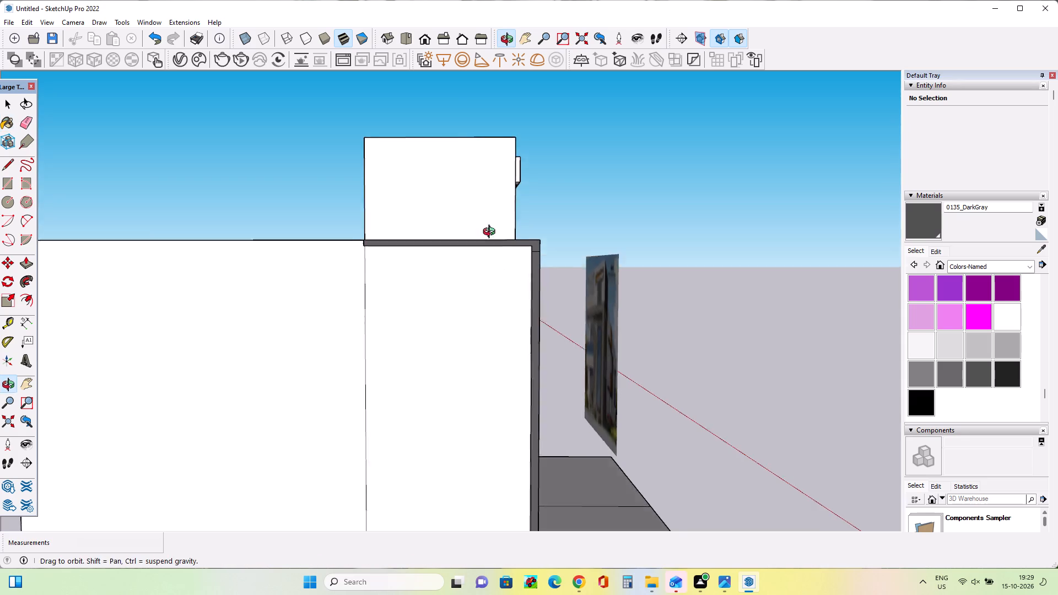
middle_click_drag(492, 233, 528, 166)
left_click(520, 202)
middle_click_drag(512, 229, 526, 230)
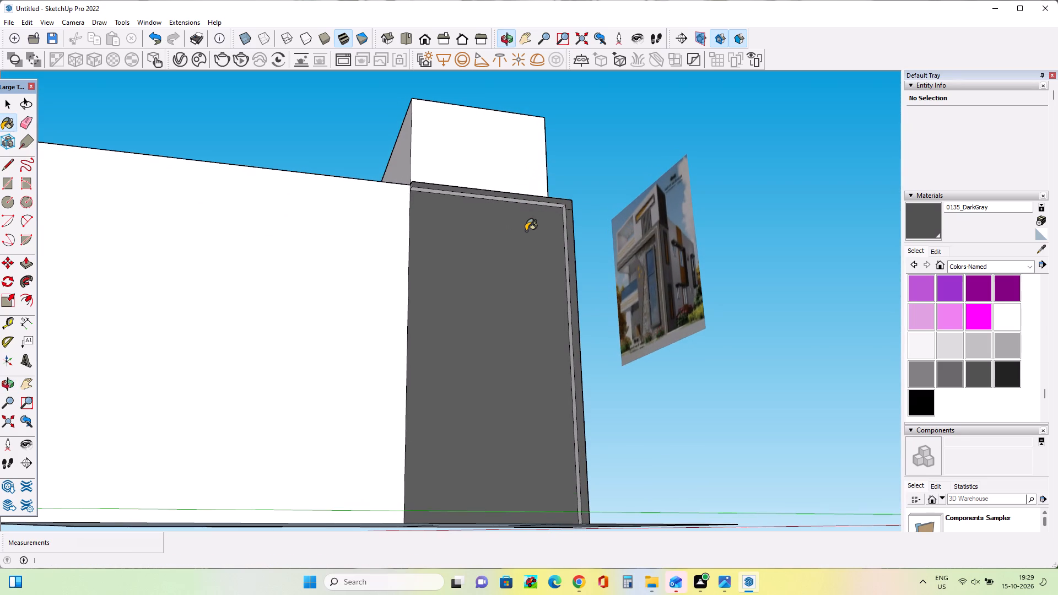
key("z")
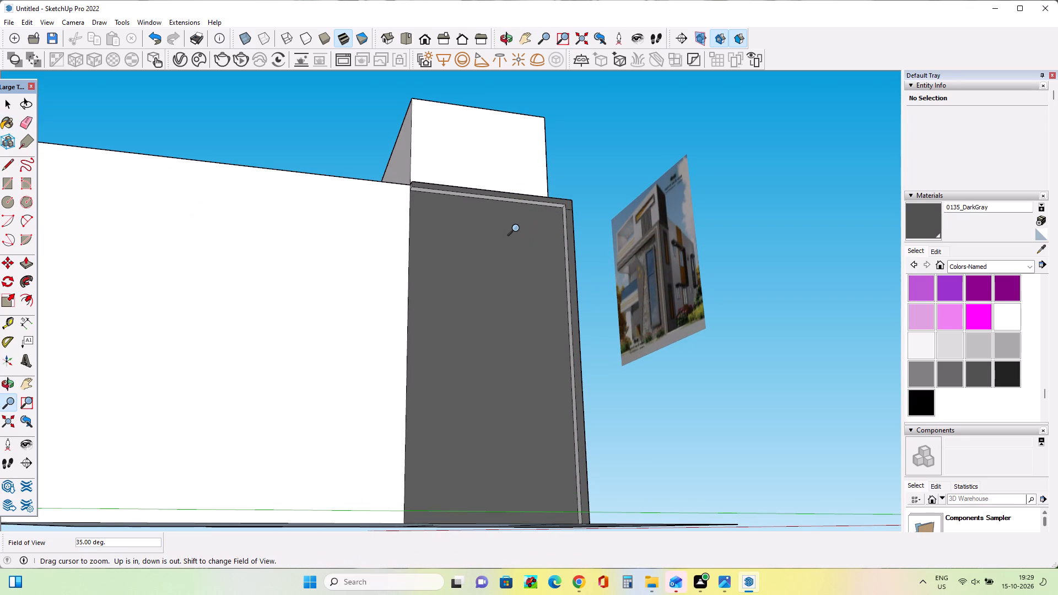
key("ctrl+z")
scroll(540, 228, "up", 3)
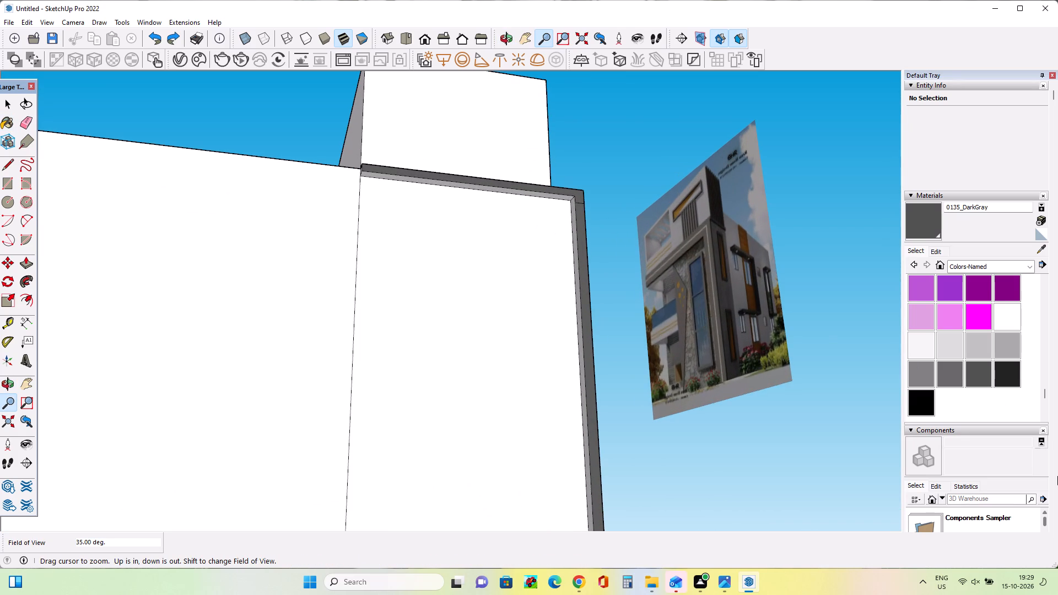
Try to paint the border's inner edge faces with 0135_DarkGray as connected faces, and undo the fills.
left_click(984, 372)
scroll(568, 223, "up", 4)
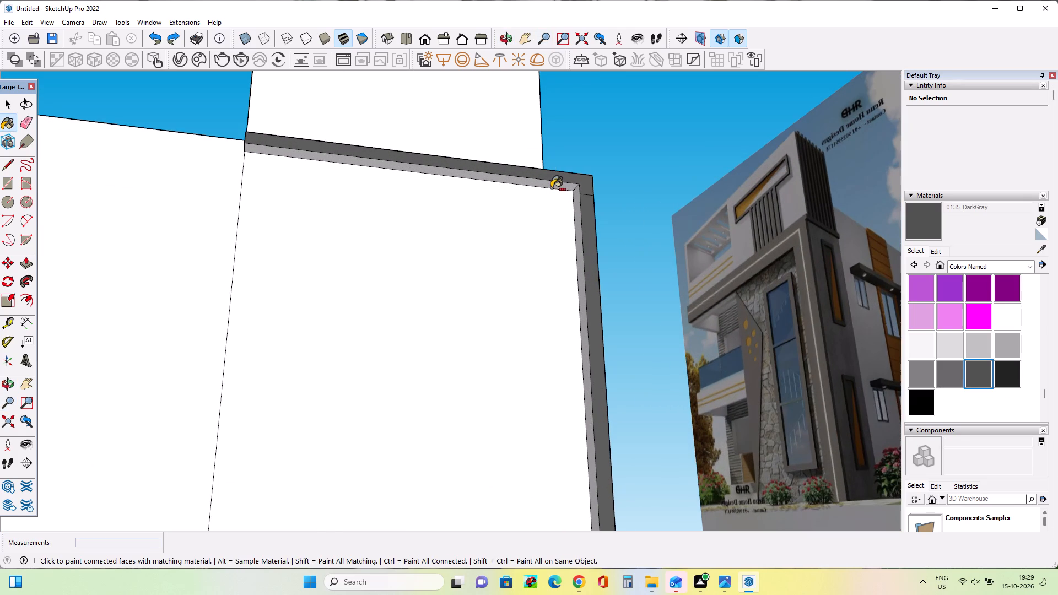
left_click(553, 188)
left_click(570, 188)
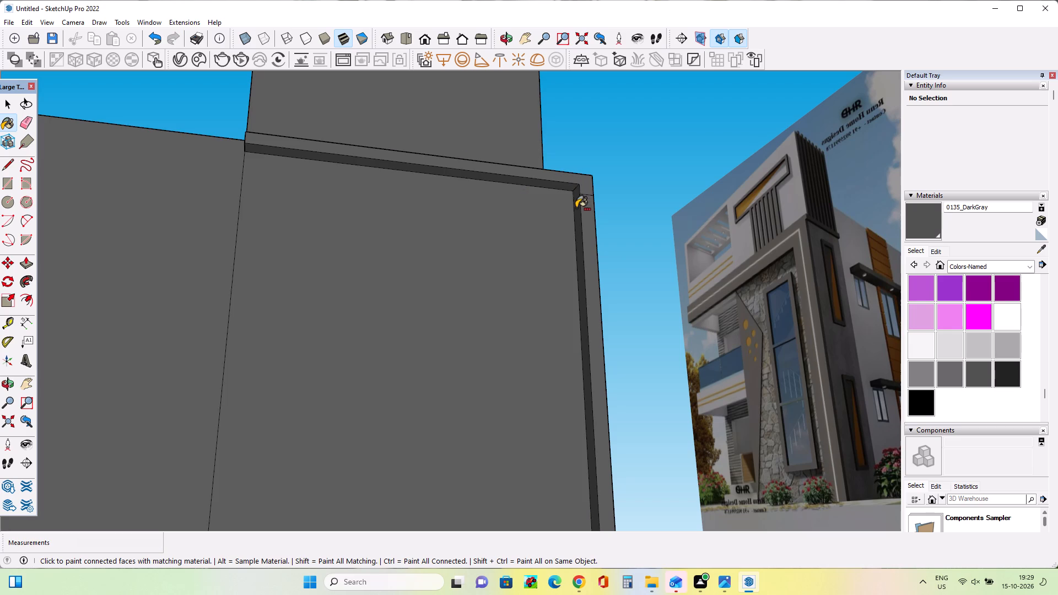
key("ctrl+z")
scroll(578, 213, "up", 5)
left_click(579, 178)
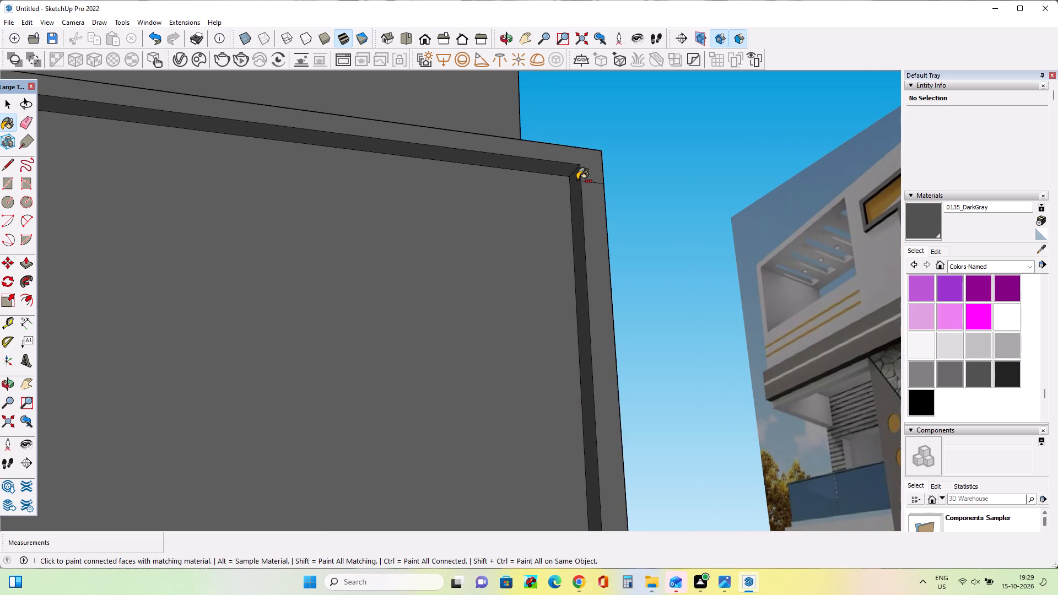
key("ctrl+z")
Repaint the six vertical fins below the upper block's framed panel with 0135_DarkGray.
scroll(471, 291, "down", 11)
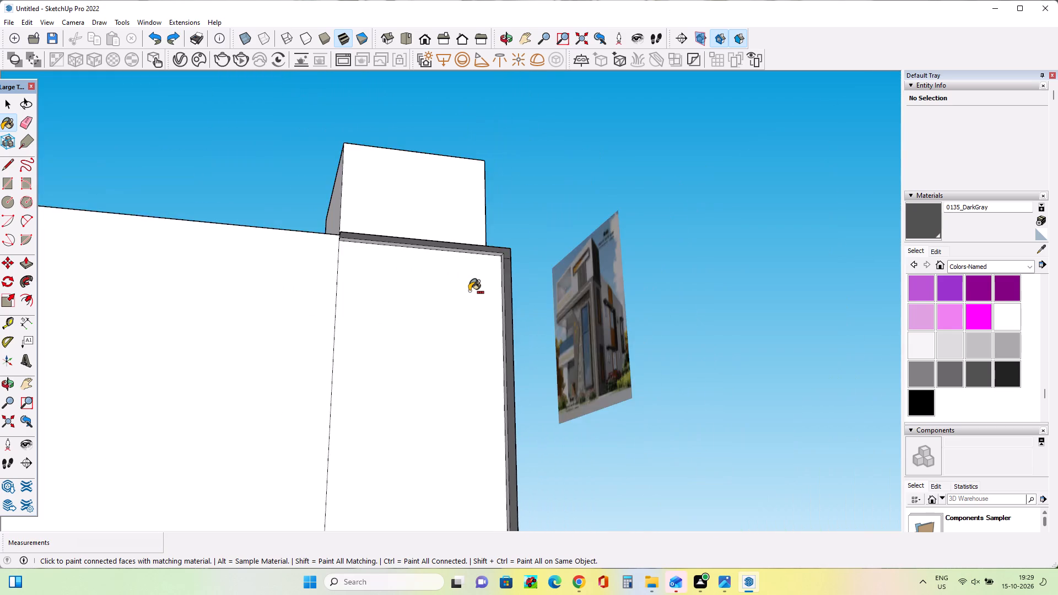
scroll(471, 291, "down", 4)
scroll(471, 291, "up", 1)
scroll(471, 291, "down", 6)
middle_click_drag(587, 354, 210, 487)
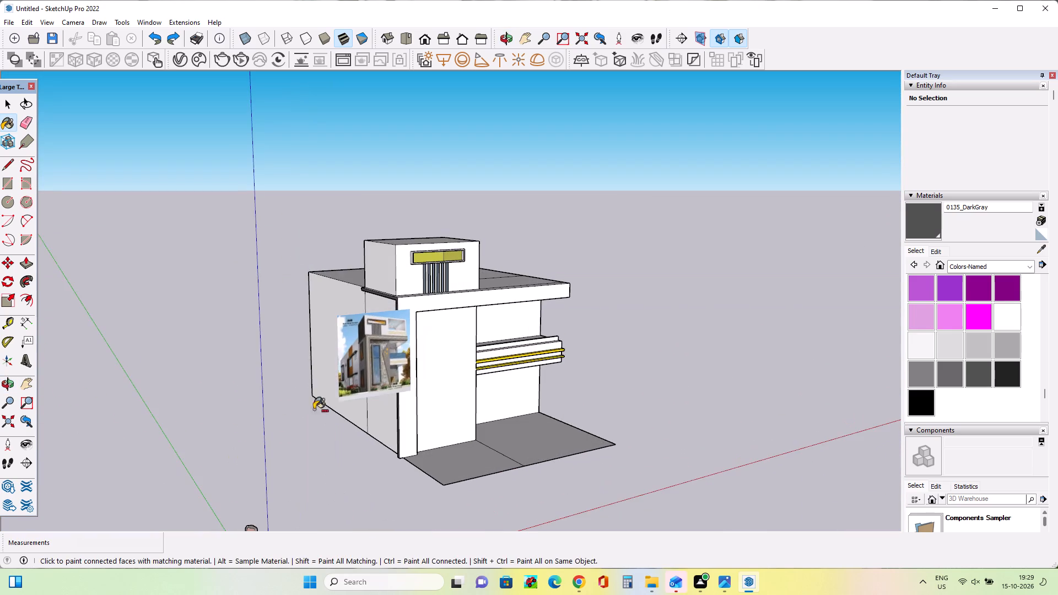
middle_click_drag(416, 380, 233, 381)
scroll(481, 282, "up", 2)
scroll(411, 282, "up", 6)
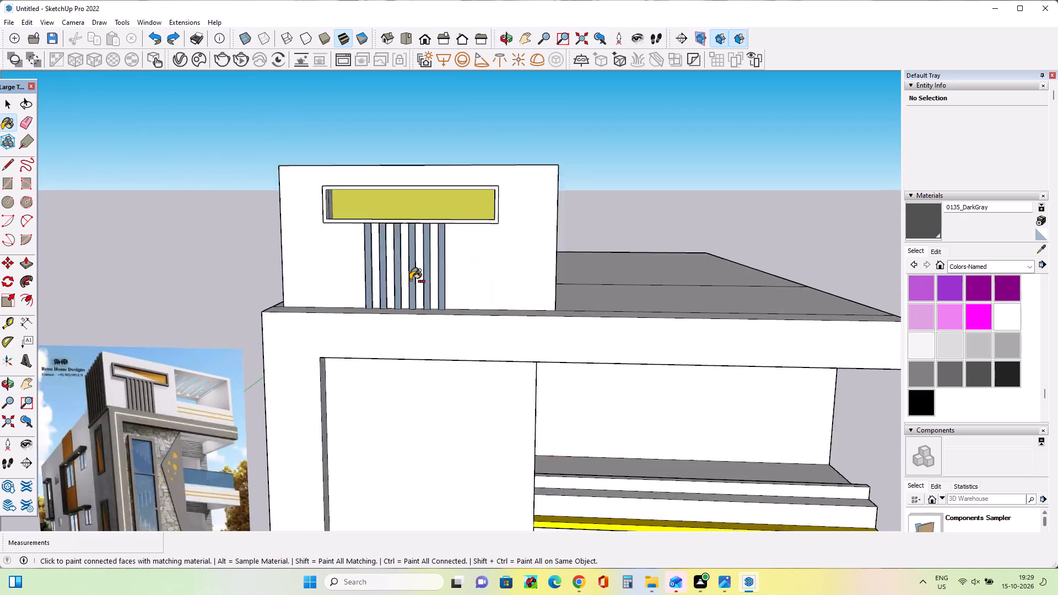
scroll(412, 280, "up", 5)
left_click(412, 280)
left_click(435, 290)
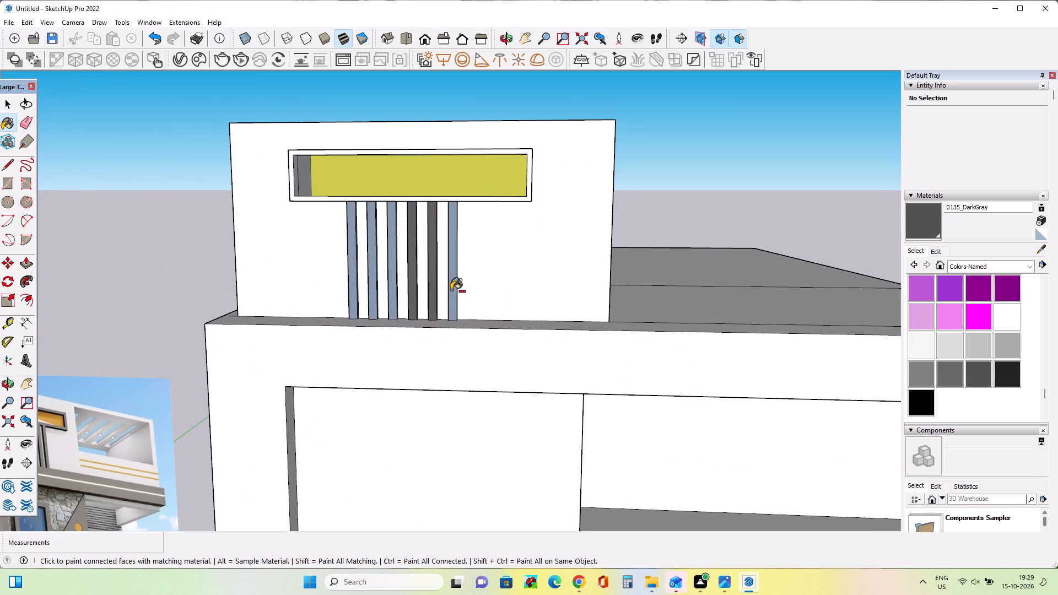
left_click(455, 291)
left_click(397, 295)
left_click(371, 286)
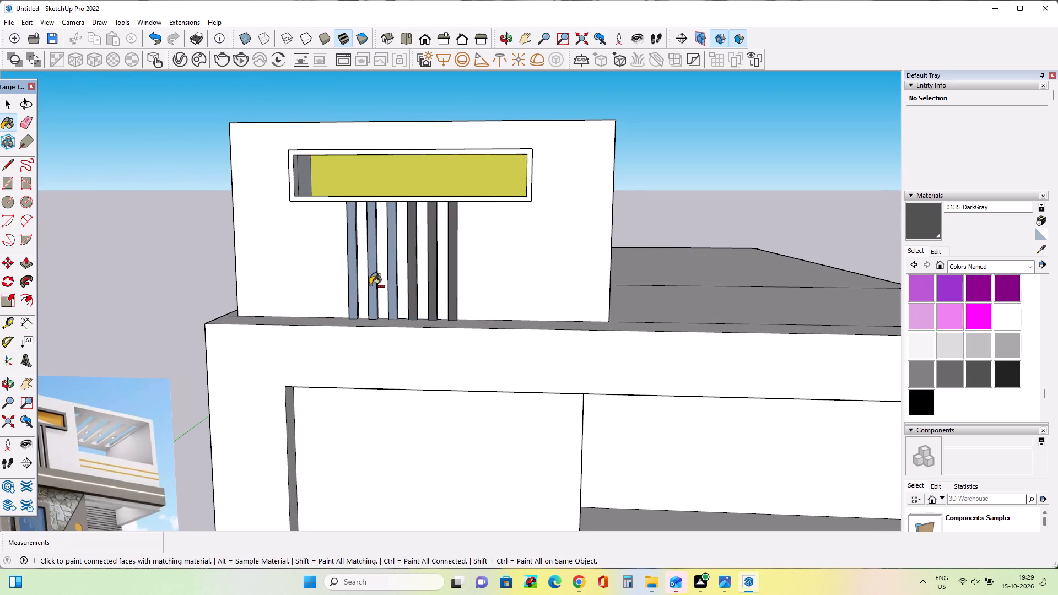
left_click(394, 295)
left_click(354, 283)
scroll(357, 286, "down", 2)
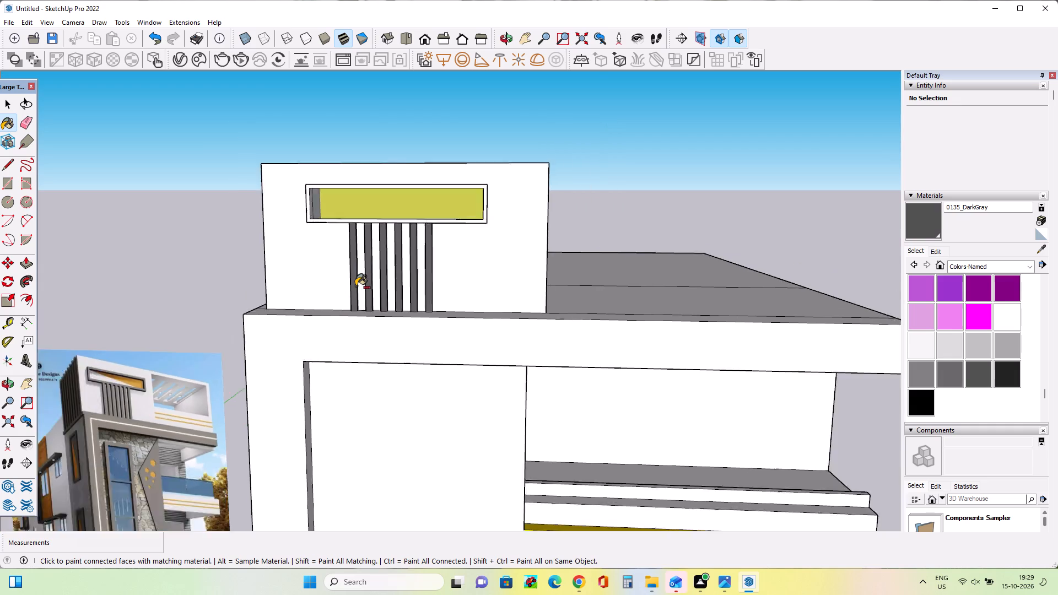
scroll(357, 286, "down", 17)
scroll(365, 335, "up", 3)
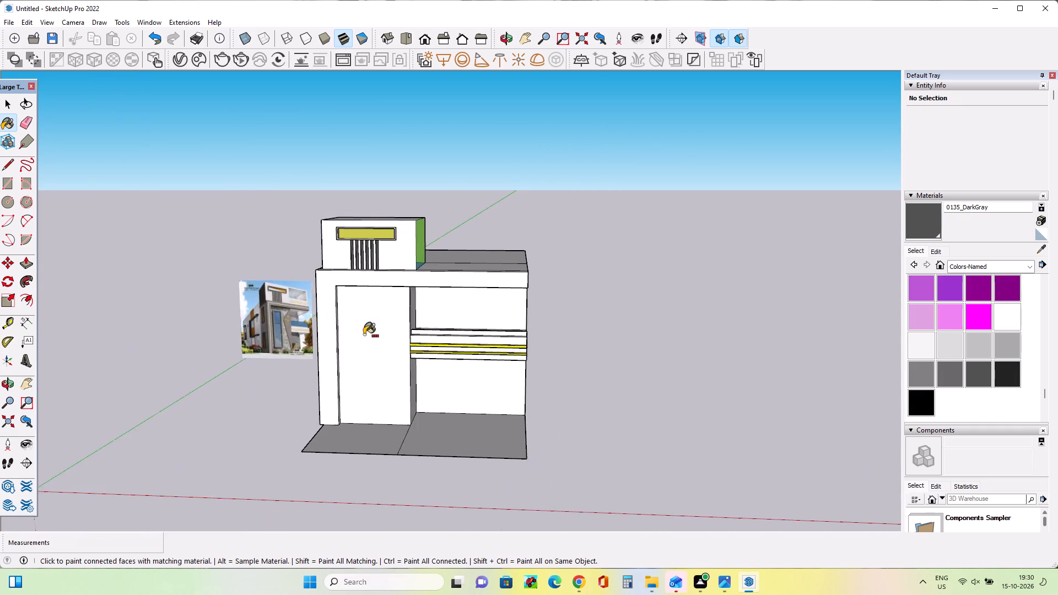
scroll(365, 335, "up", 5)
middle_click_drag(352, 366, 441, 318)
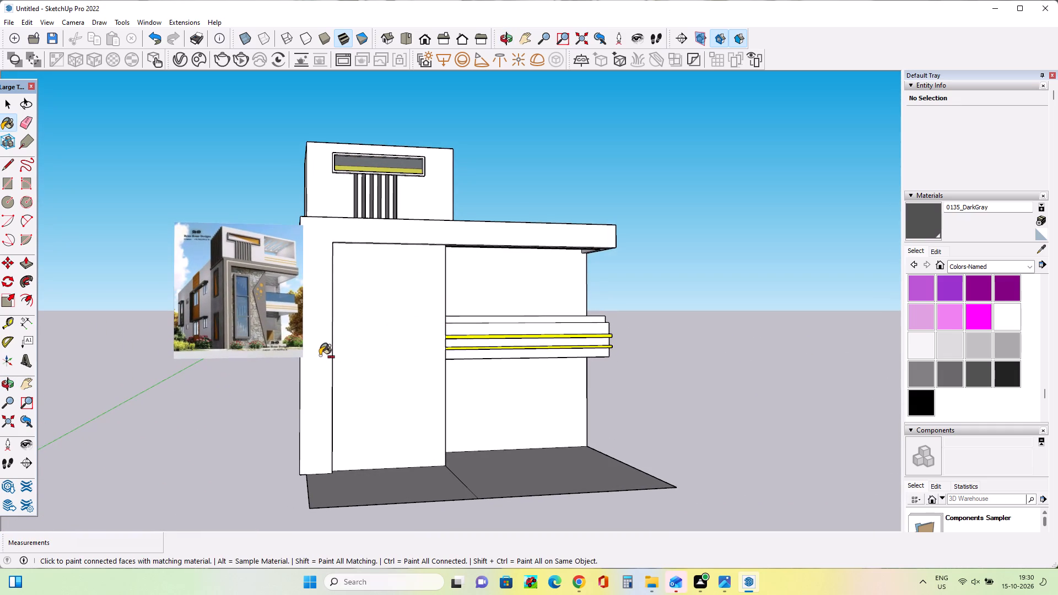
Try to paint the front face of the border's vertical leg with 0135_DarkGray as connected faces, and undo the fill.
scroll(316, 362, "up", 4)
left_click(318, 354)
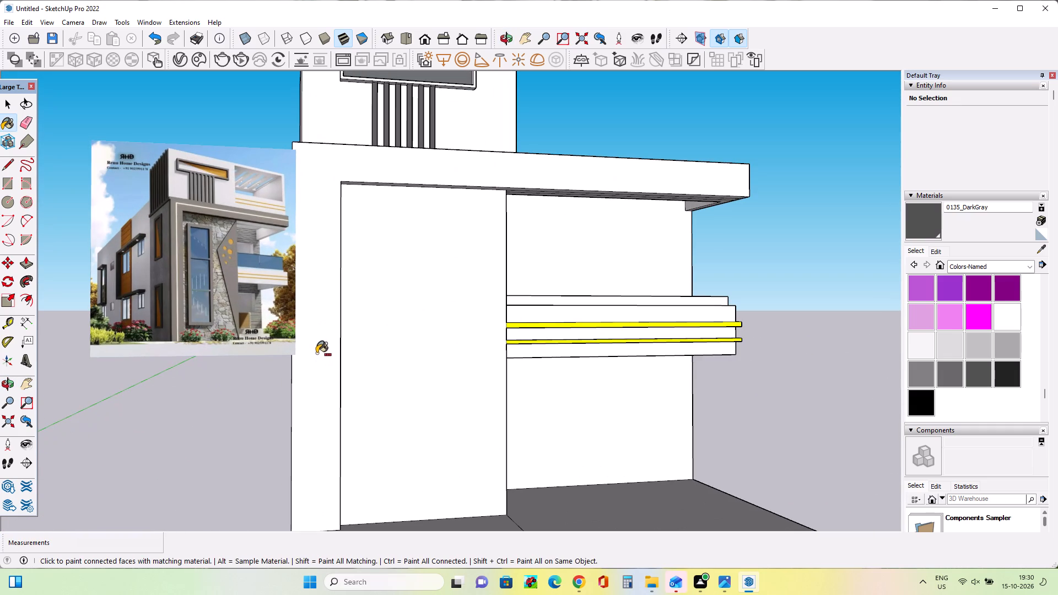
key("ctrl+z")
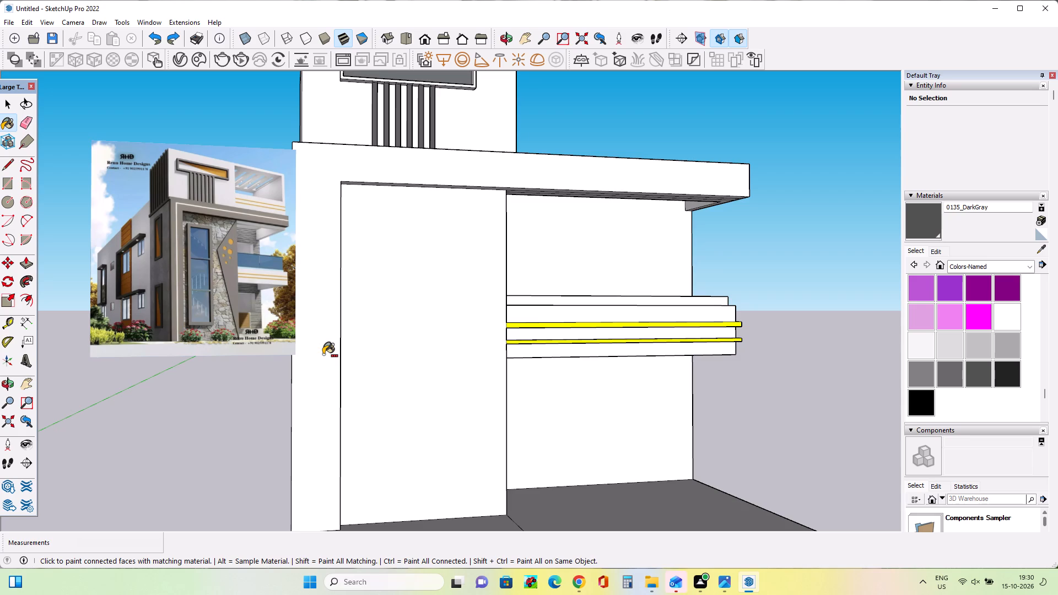
Trace lines over the border's outer vertical edge (14' 2 9/16"), inner vertical edge (12' 10 1/16") and top band's end edge (1' 4 1/2").
middle_click_drag(359, 202, 285, 263)
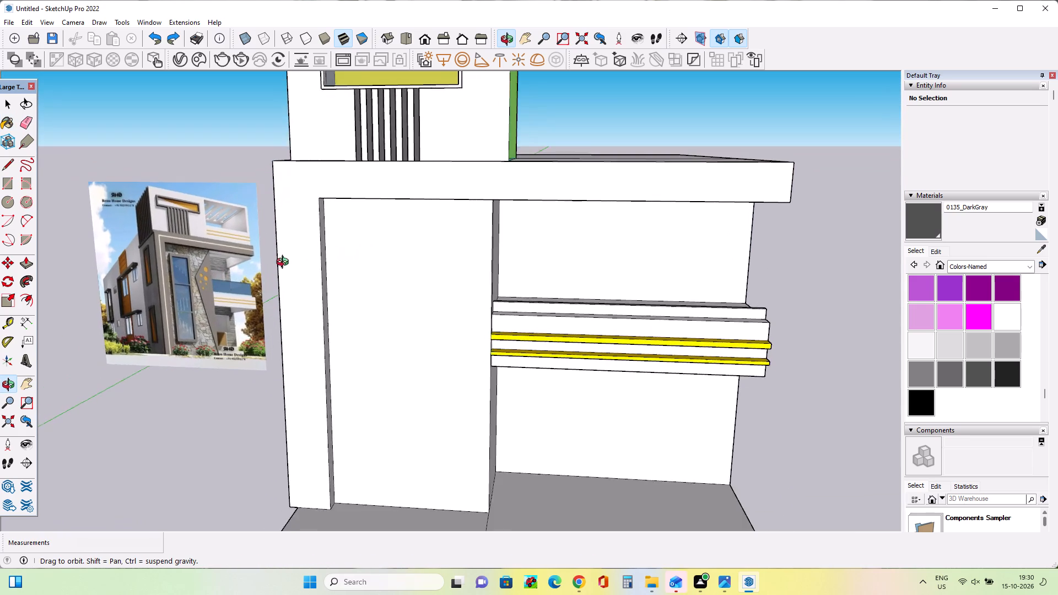
middle_click_drag(285, 263, 306, 259)
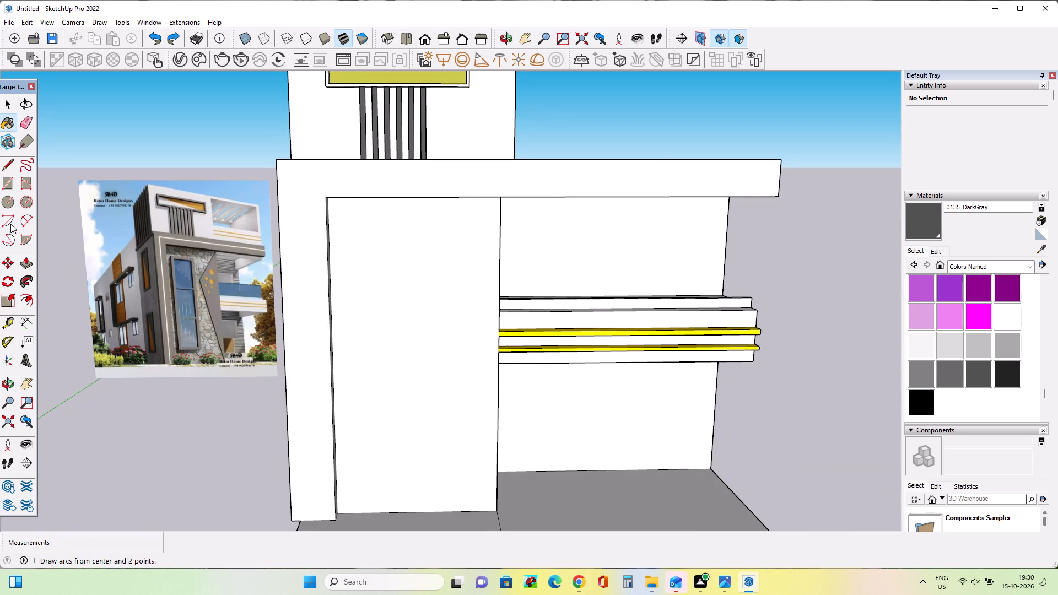
left_click(8, 164)
middle_click_drag(361, 279, 377, 298)
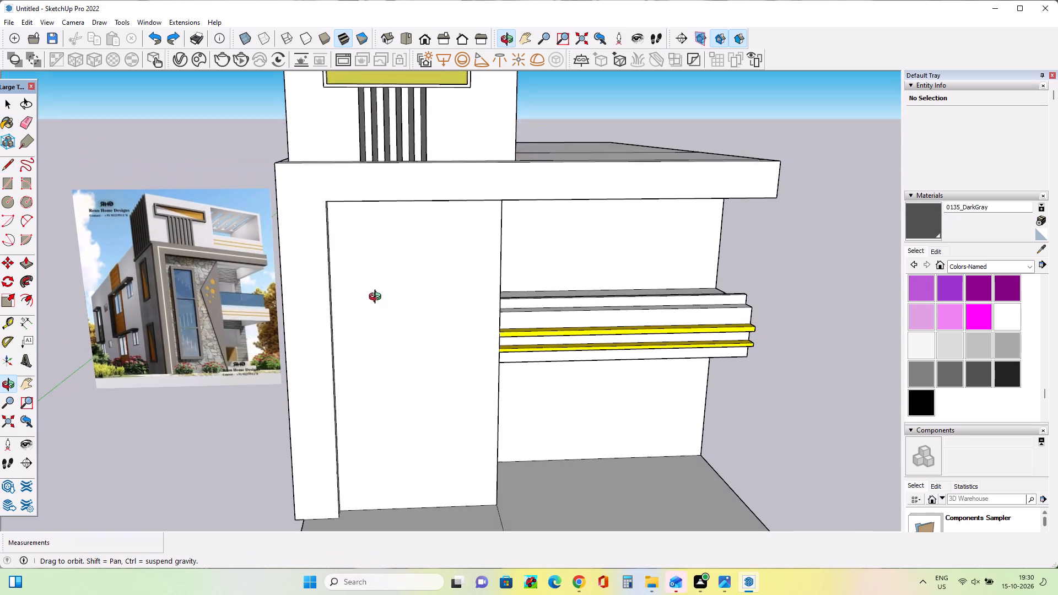
middle_click_drag(377, 298, 244, 294)
scroll(596, 233, "down", 3)
middle_click_drag(760, 237, 726, 224)
scroll(732, 218, "up", 3)
left_click(736, 214)
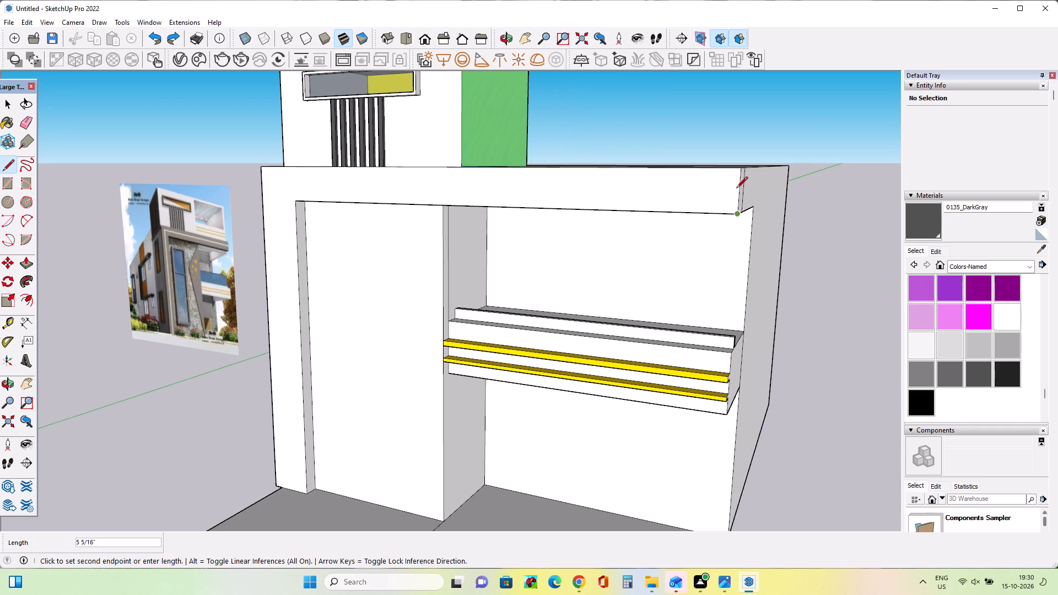
left_click(738, 172)
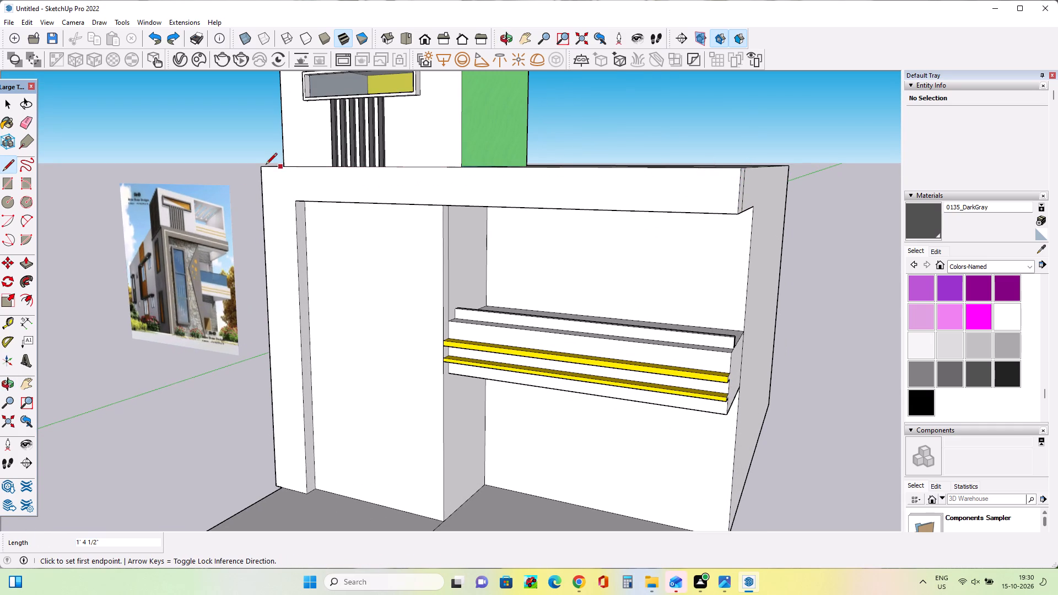
left_click(261, 165)
left_click(276, 483)
left_click(305, 496)
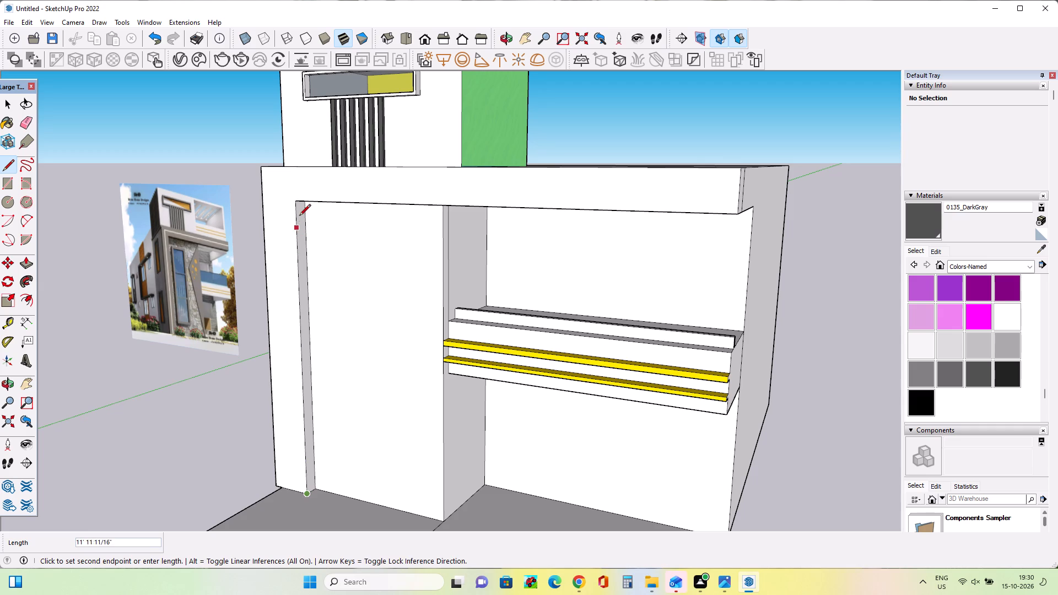
left_click(300, 204)
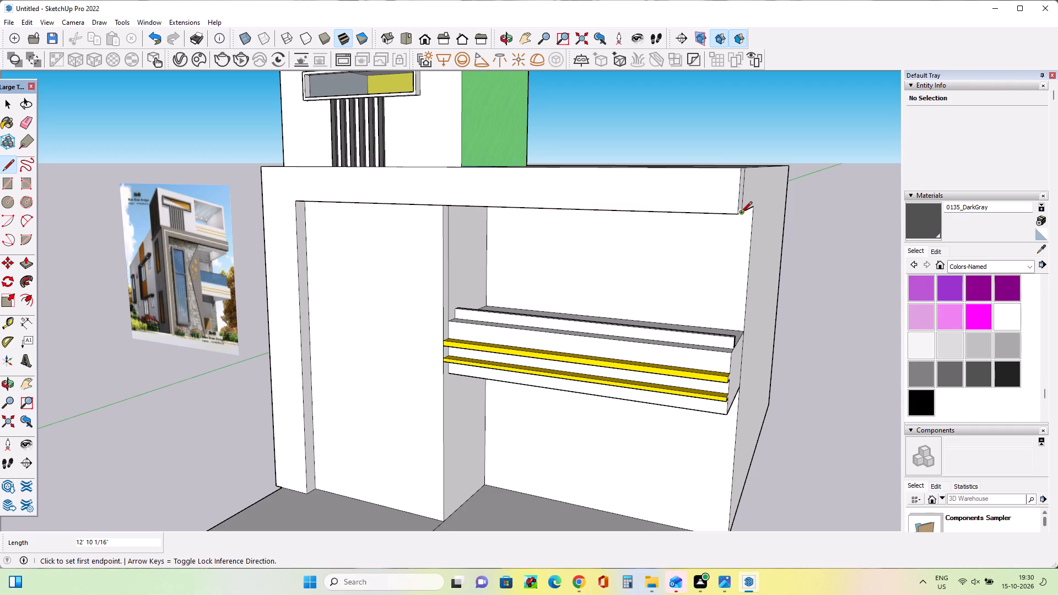
left_click(741, 214)
left_click(738, 173)
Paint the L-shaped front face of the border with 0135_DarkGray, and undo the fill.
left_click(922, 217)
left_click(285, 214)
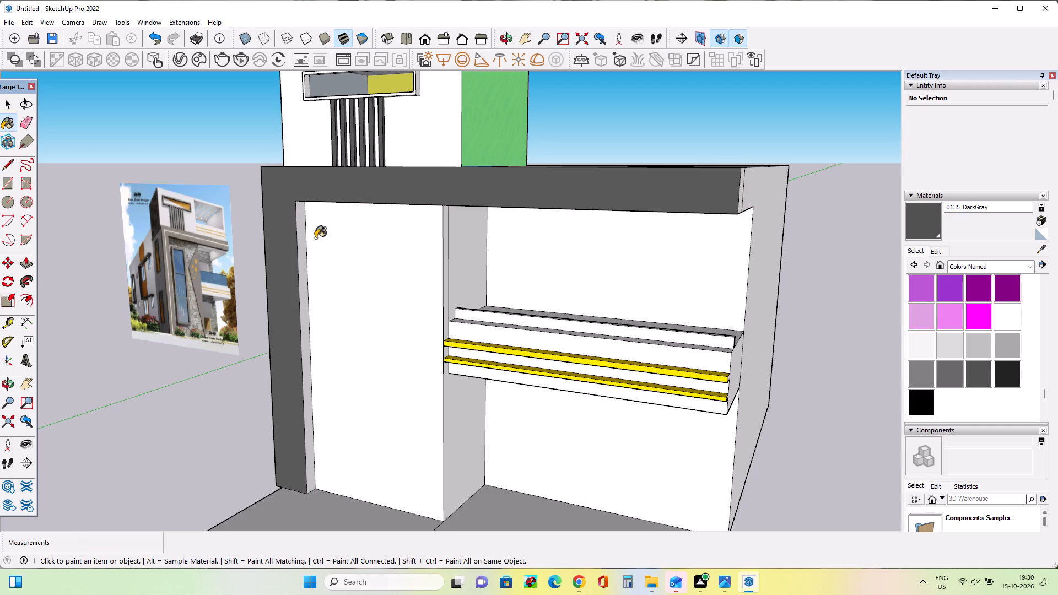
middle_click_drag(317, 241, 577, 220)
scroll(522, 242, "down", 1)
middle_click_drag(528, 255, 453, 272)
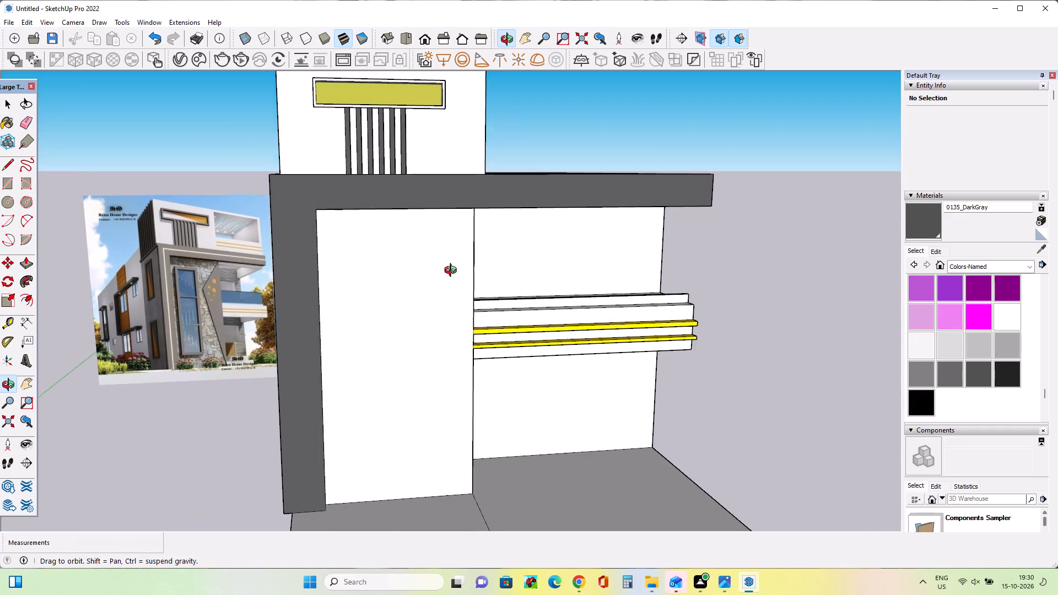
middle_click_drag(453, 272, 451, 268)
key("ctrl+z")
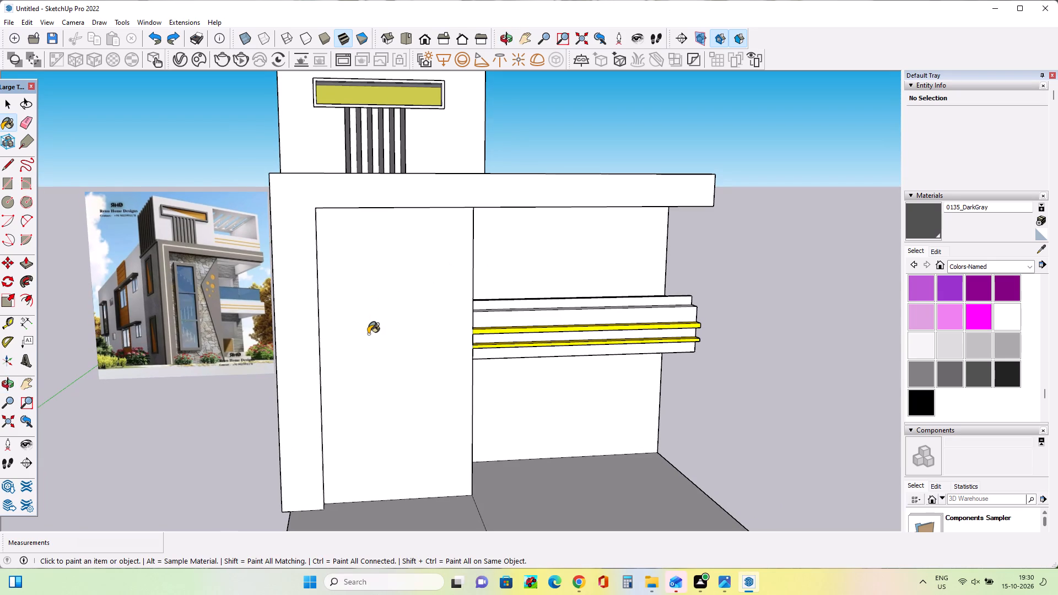
Draw a thin vertical rectangle about 2 7/16" by 14' 2 9/16" up the full height of the border's vertical leg.
left_click(1, 185)
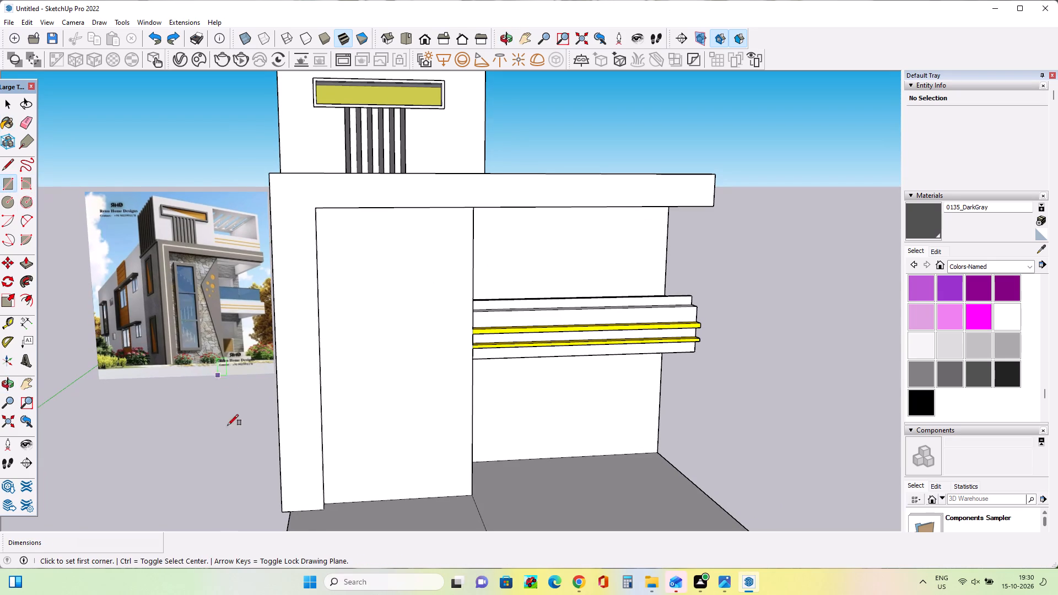
scroll(303, 522, "up", 3)
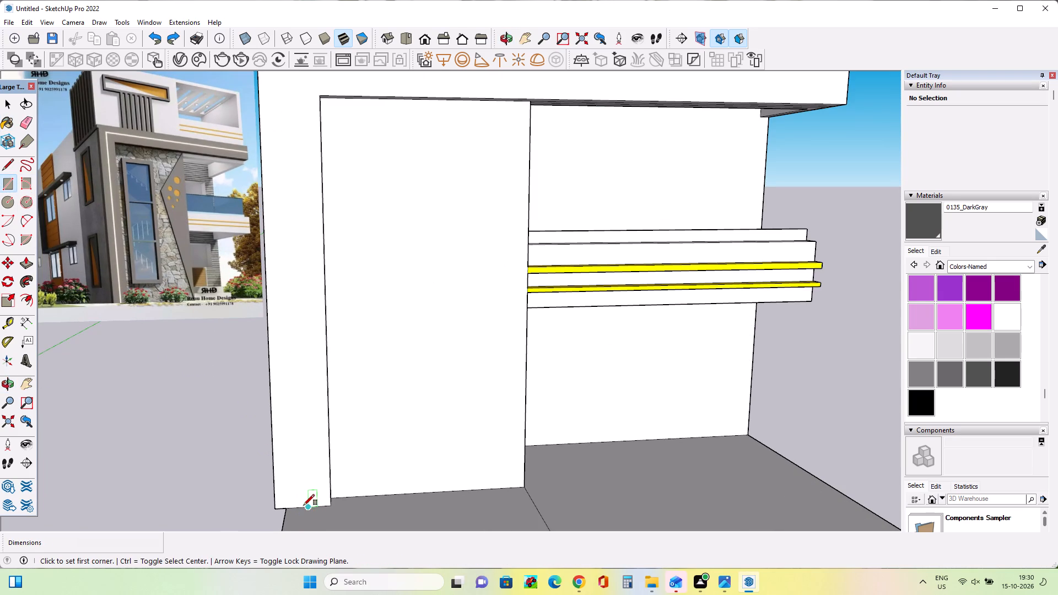
left_click(305, 505)
scroll(294, 256, "down", 5)
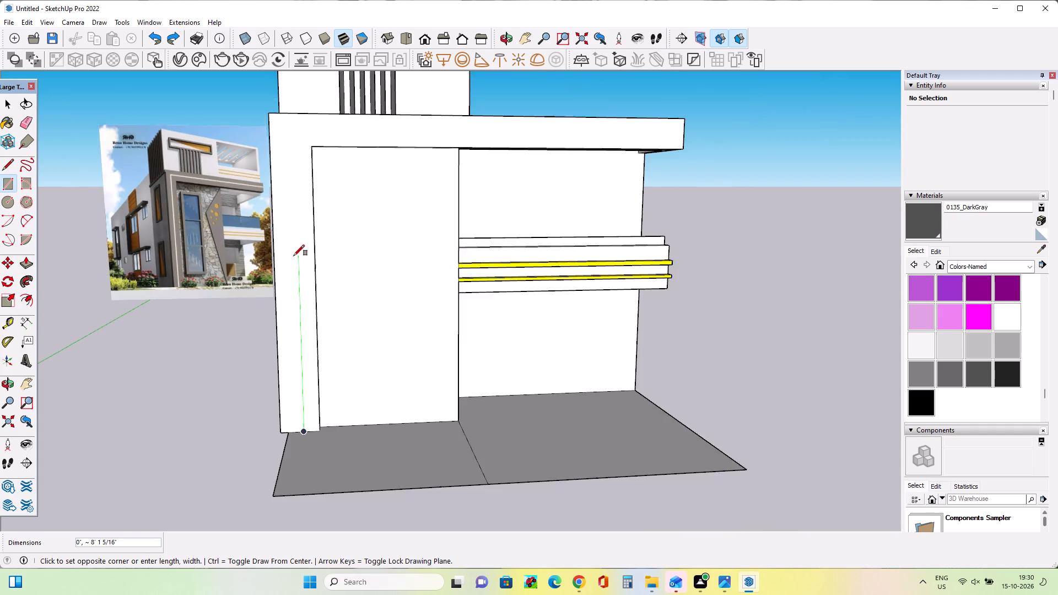
scroll(294, 256, "down", 2)
scroll(290, 164, "up", 7)
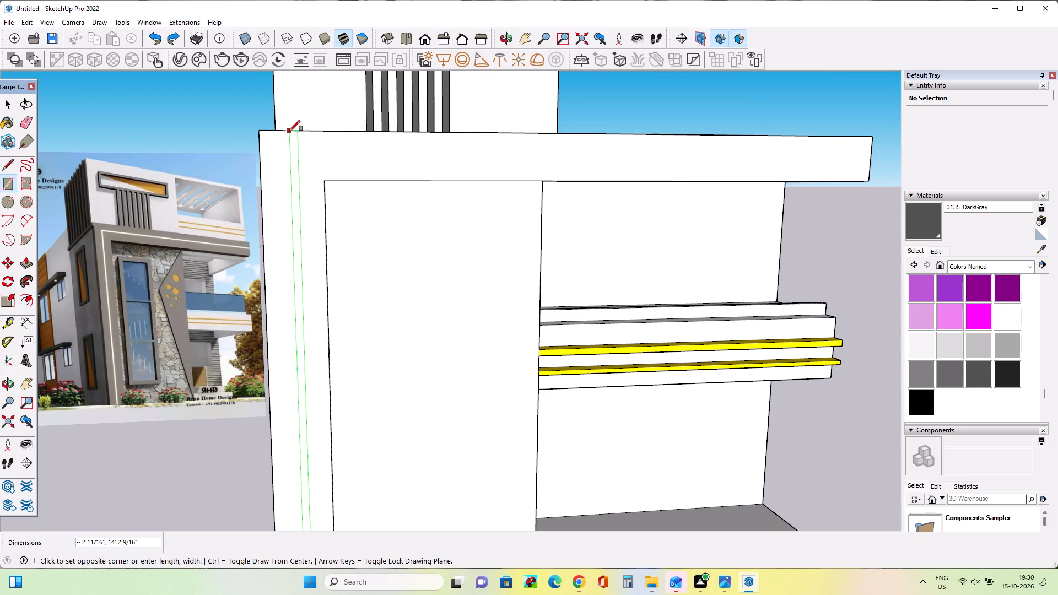
scroll(289, 131, "up", 3)
left_click(290, 132)
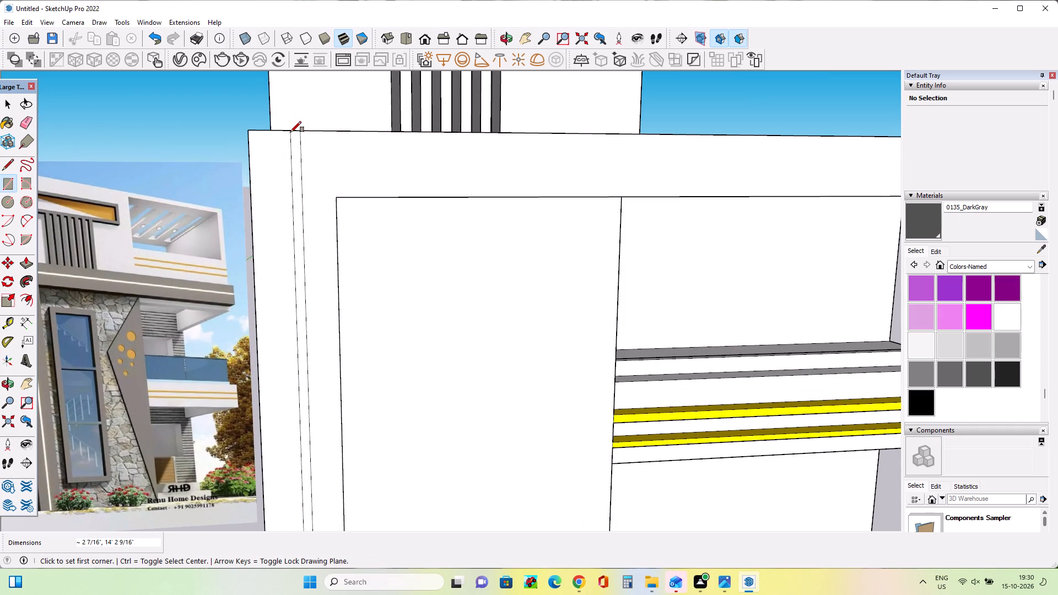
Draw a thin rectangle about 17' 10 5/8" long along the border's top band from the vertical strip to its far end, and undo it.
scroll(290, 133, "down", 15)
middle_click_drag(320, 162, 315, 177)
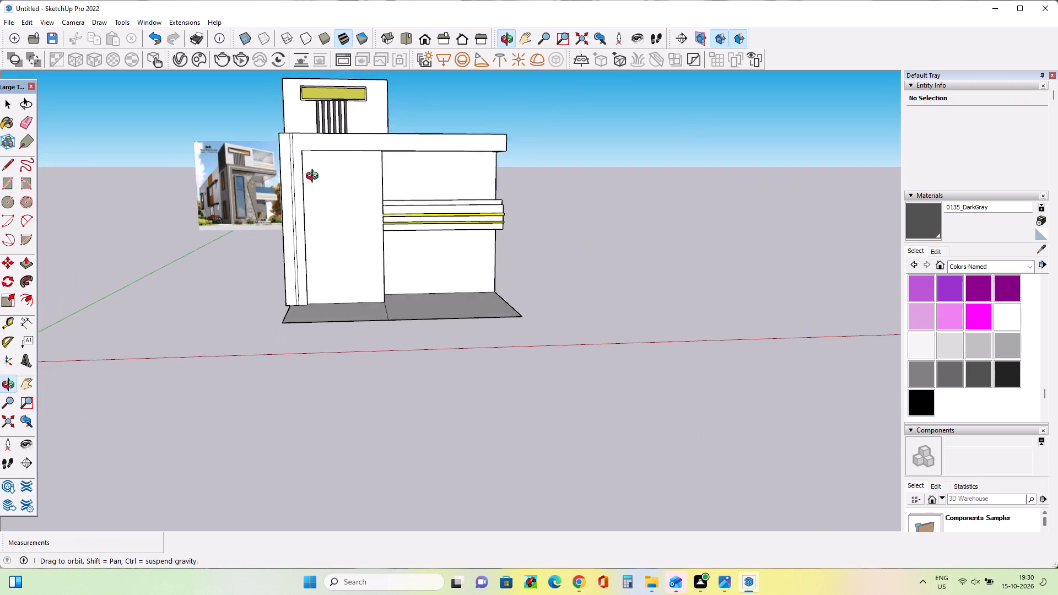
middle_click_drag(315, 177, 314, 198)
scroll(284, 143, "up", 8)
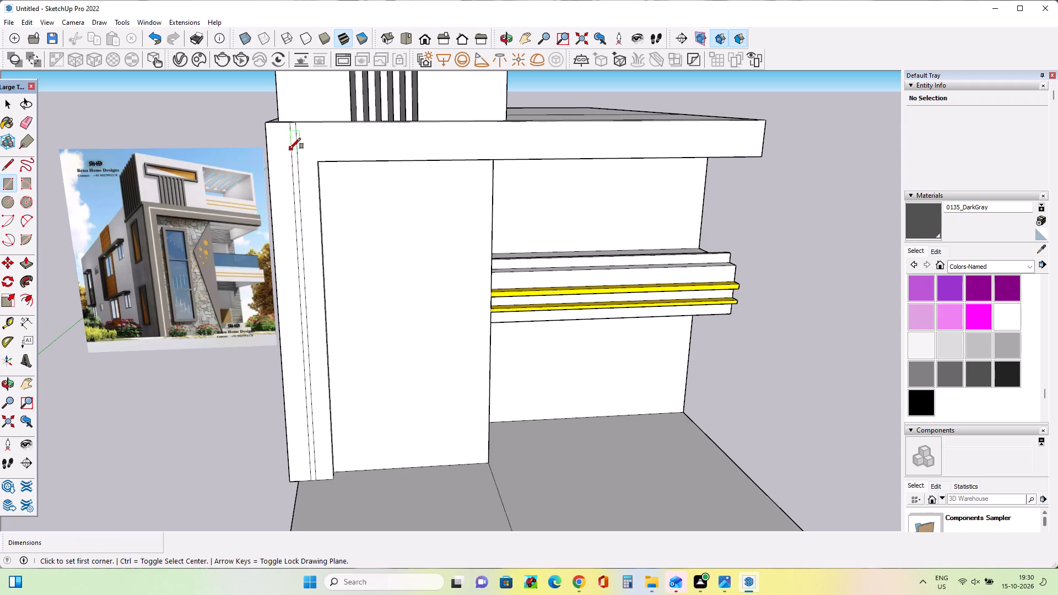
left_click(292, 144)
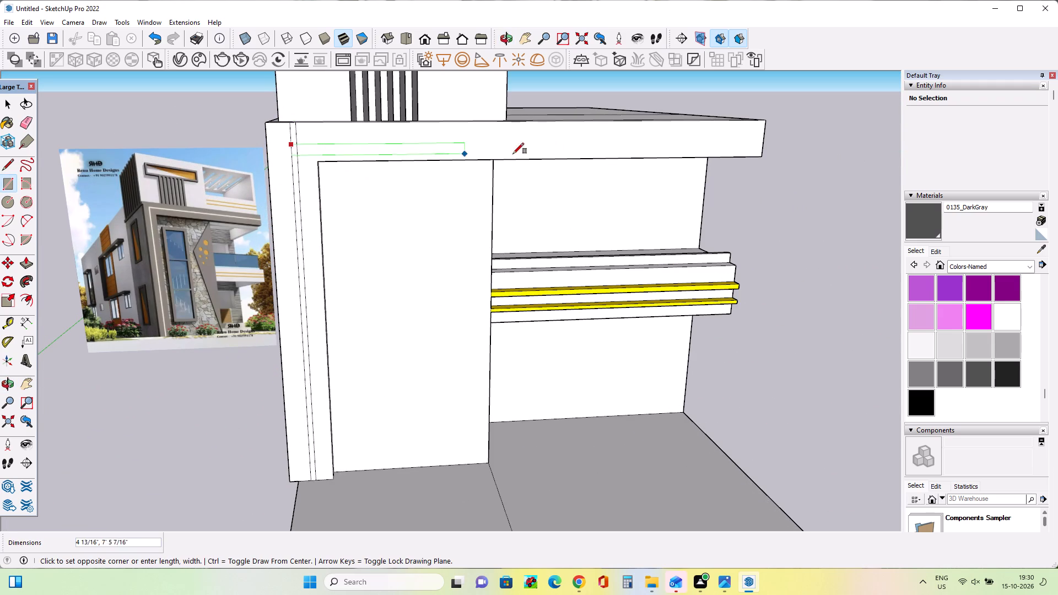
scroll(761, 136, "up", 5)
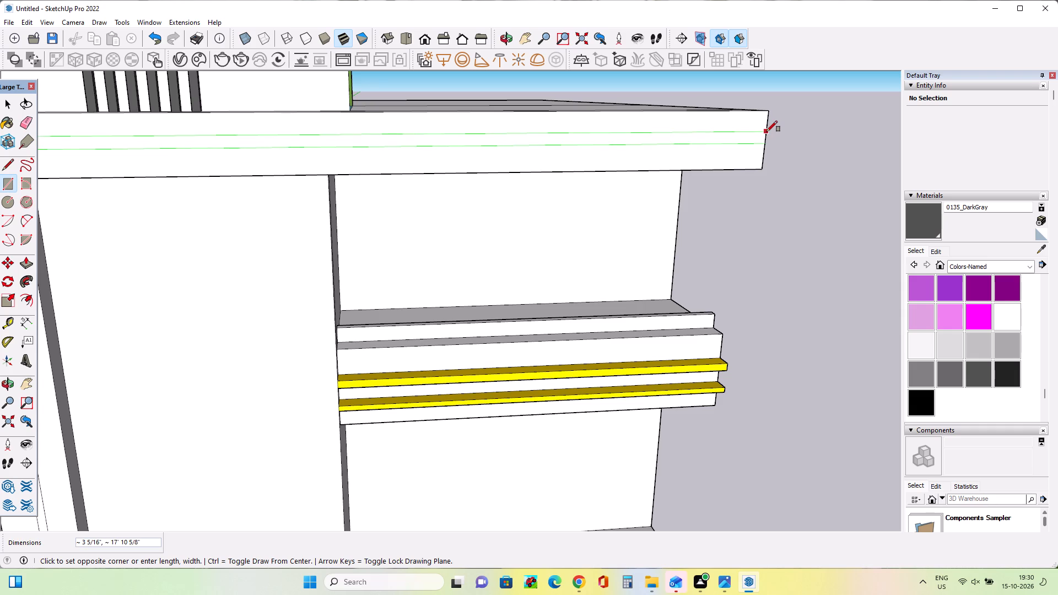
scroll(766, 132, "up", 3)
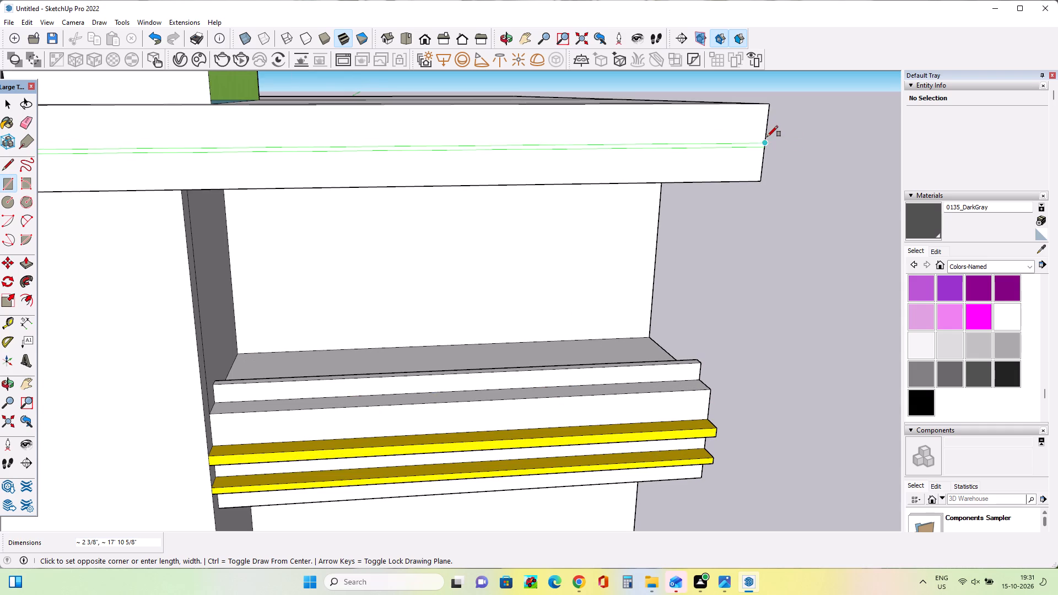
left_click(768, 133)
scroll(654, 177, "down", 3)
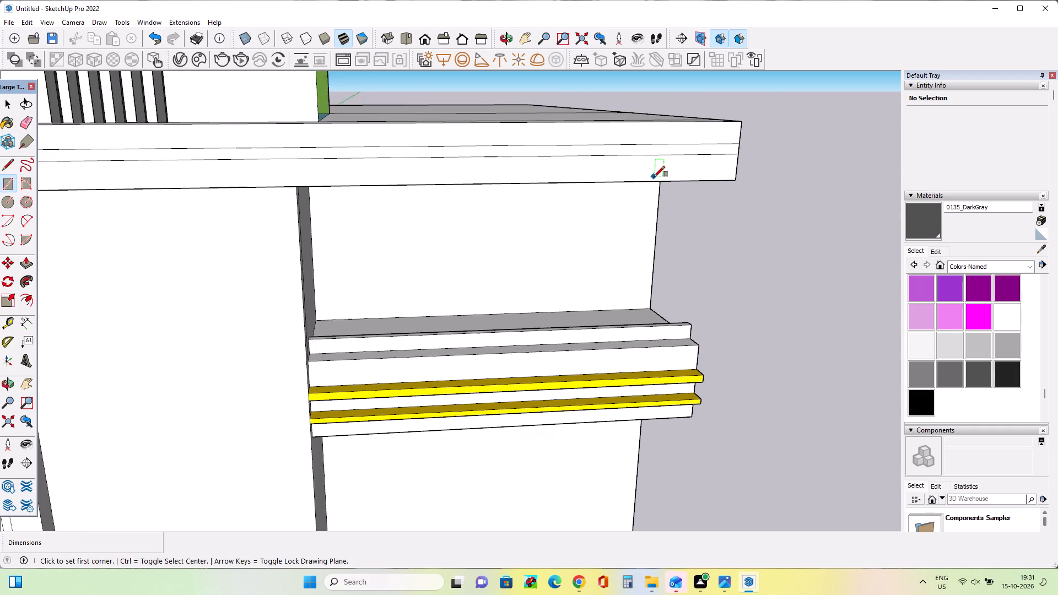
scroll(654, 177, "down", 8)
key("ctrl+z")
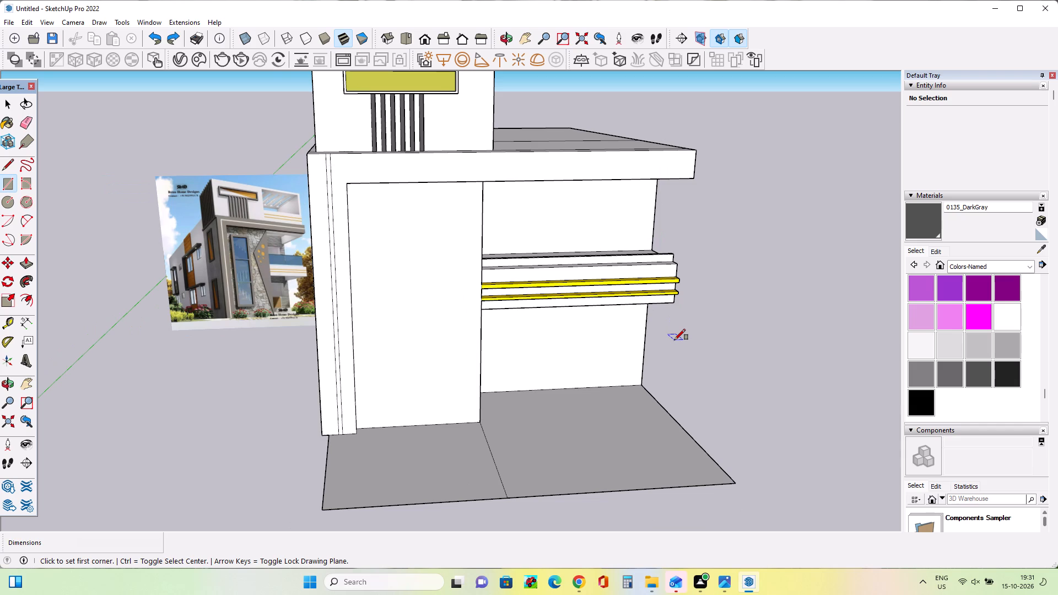
Draw a thin rectangle about 1 7/8" by 17' 10 5/8" along the border's top band, from its far end to the vertical strip.
left_click(693, 163)
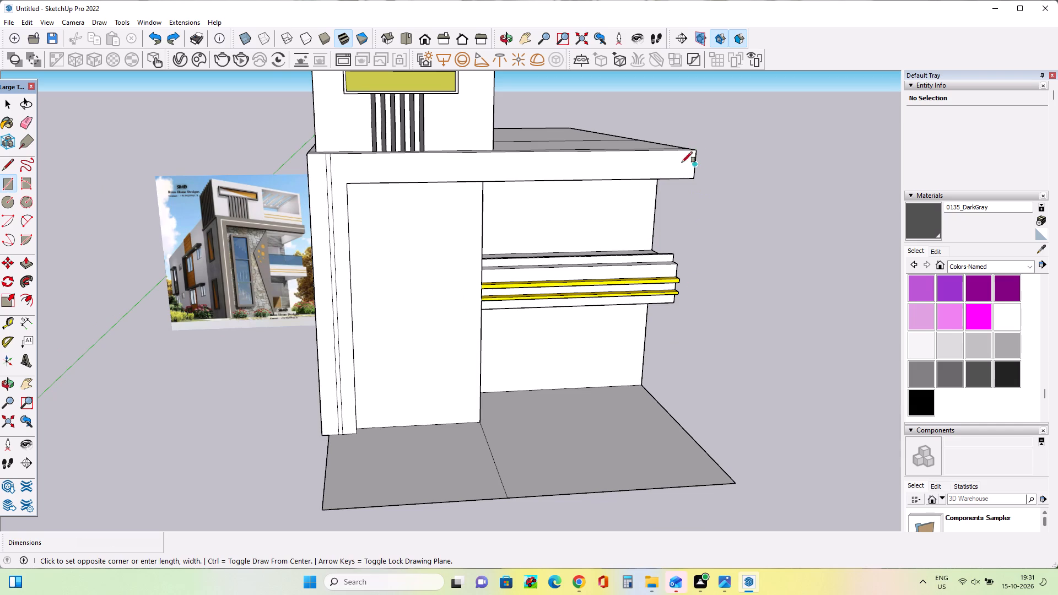
scroll(306, 172, "up", 5)
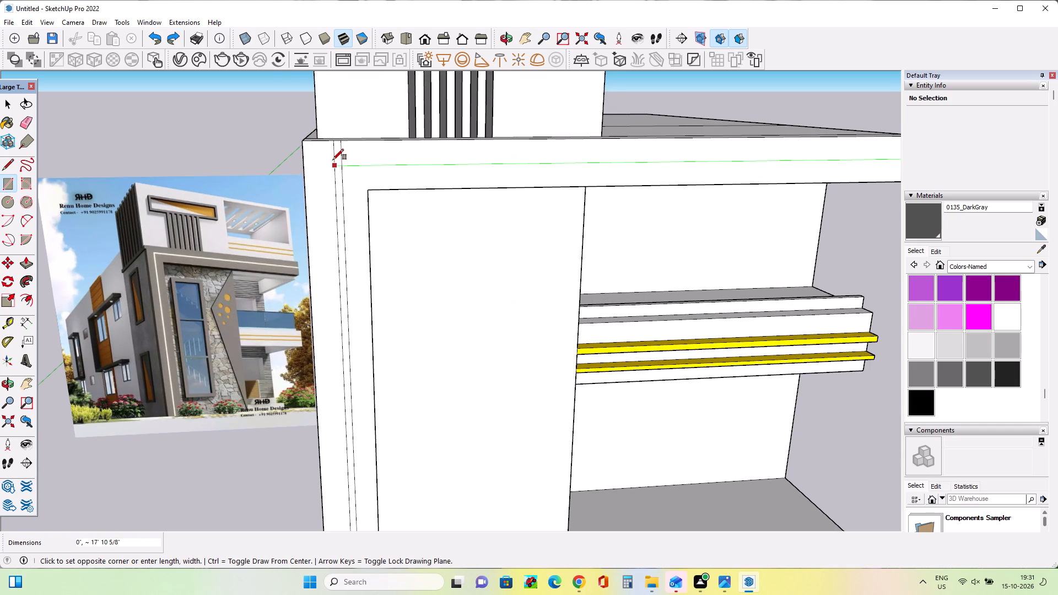
scroll(334, 156, "up", 3)
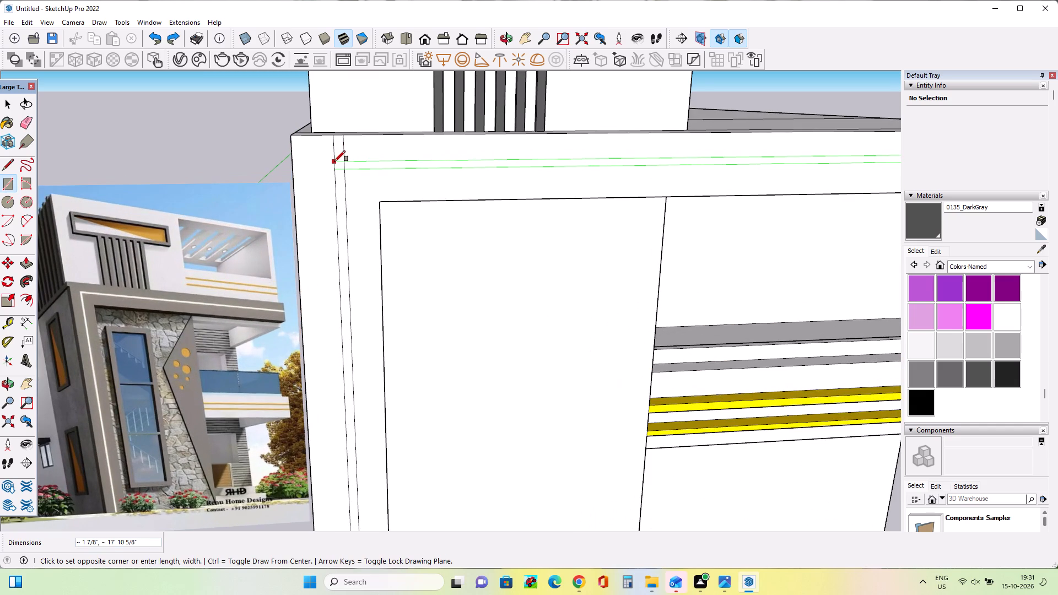
left_click(334, 161)
Paint the border's front faces on both sides of the thin strips, plus the small segment above their corner, with 0135_DarkGray.
scroll(305, 223, "down", 14)
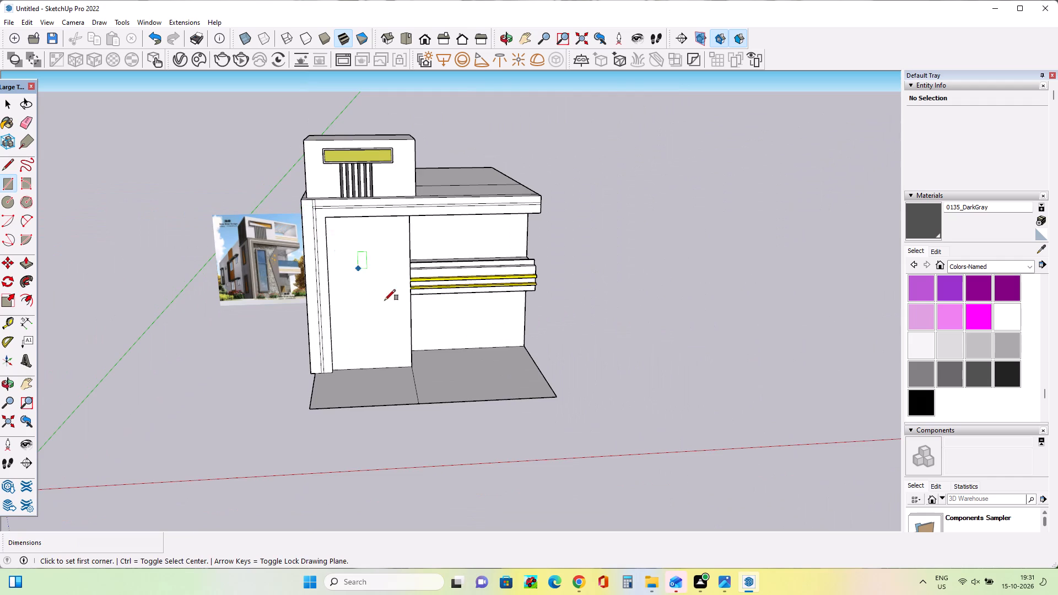
middle_click_drag(385, 301, 375, 235)
scroll(336, 247, "up", 3)
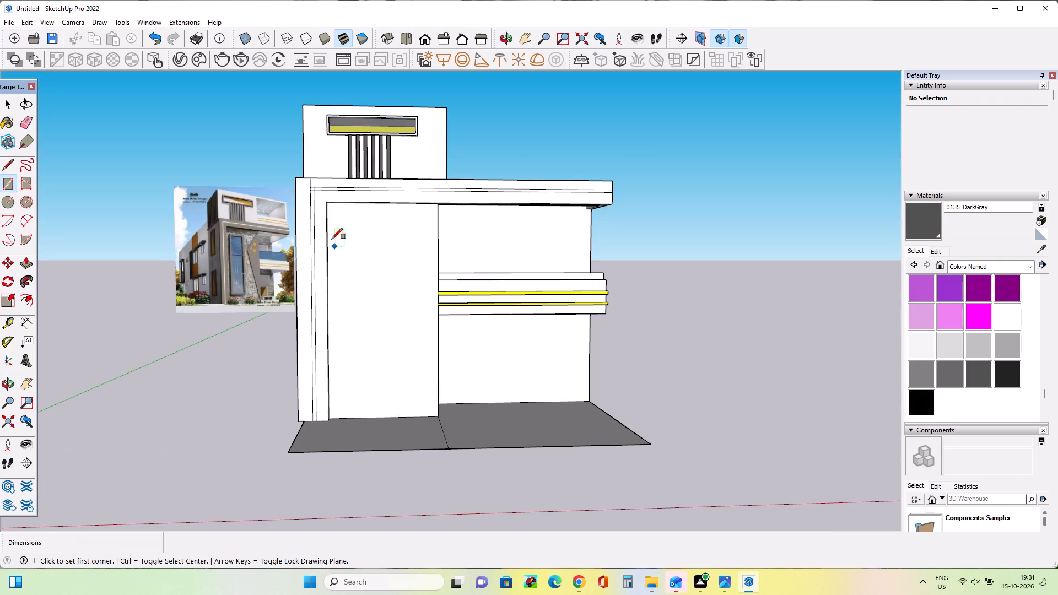
left_click(975, 374)
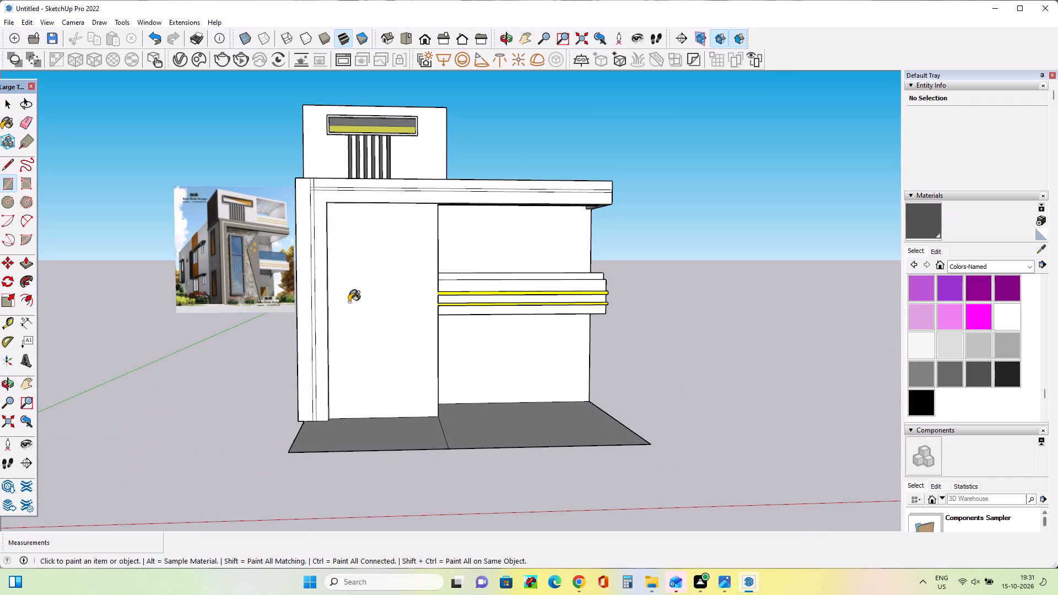
left_click(324, 314)
left_click(306, 313)
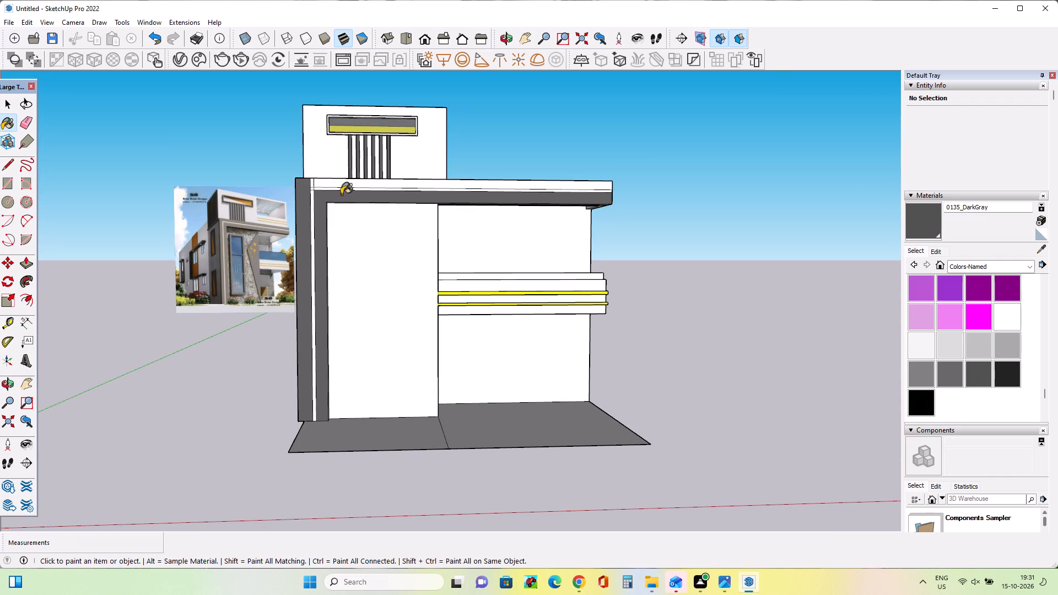
left_click(341, 183)
scroll(312, 187, "up", 4)
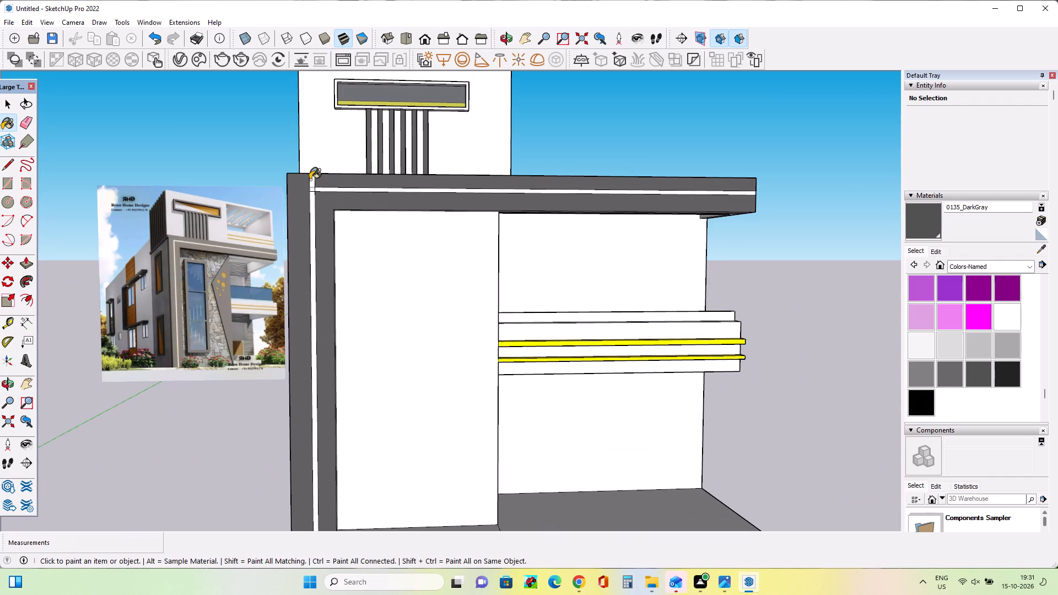
left_click_drag(310, 180, 315, 180)
left_click_drag(307, 181, 315, 183)
left_click(312, 181)
Erase the leftover edges above and inside the border's upper corner where the two thin white strips meet.
scroll(323, 201, "up", 3)
left_click(29, 124)
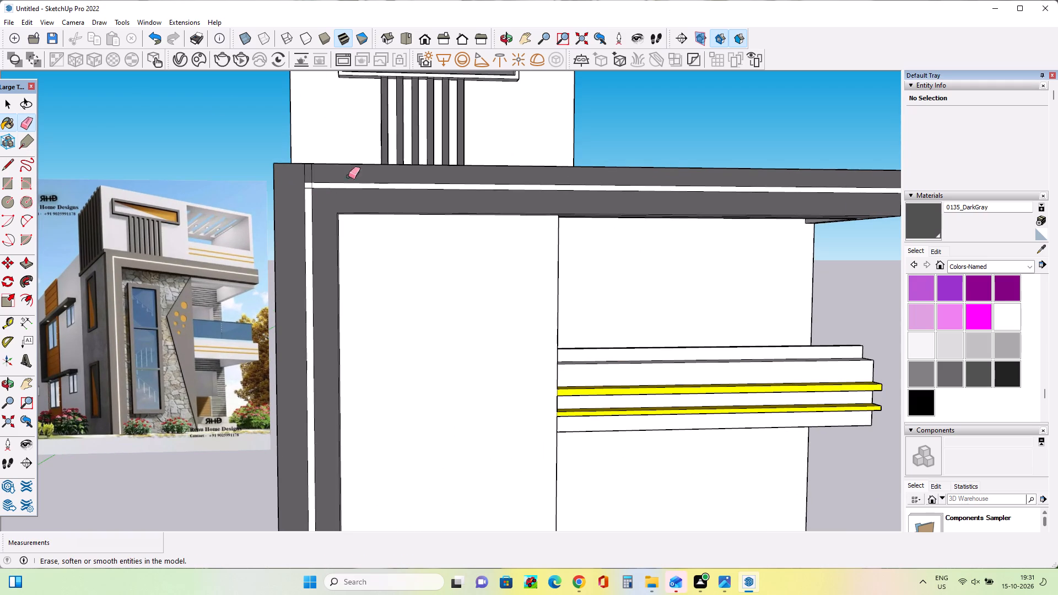
left_click_drag(303, 167, 323, 171)
scroll(314, 185, "up", 4)
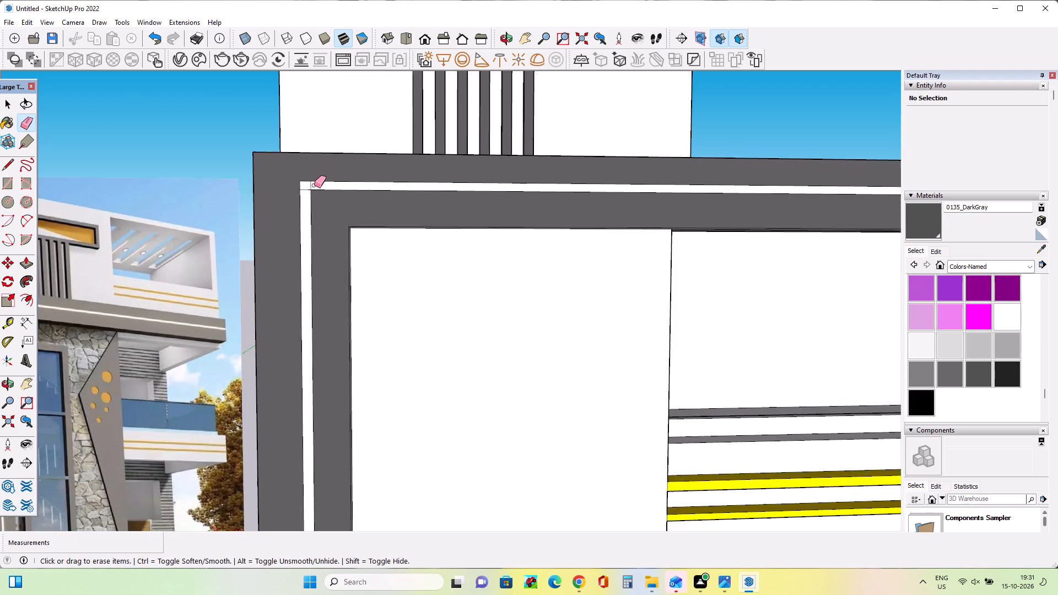
scroll(314, 185, "up", 3)
left_click(308, 185)
left_click(305, 190)
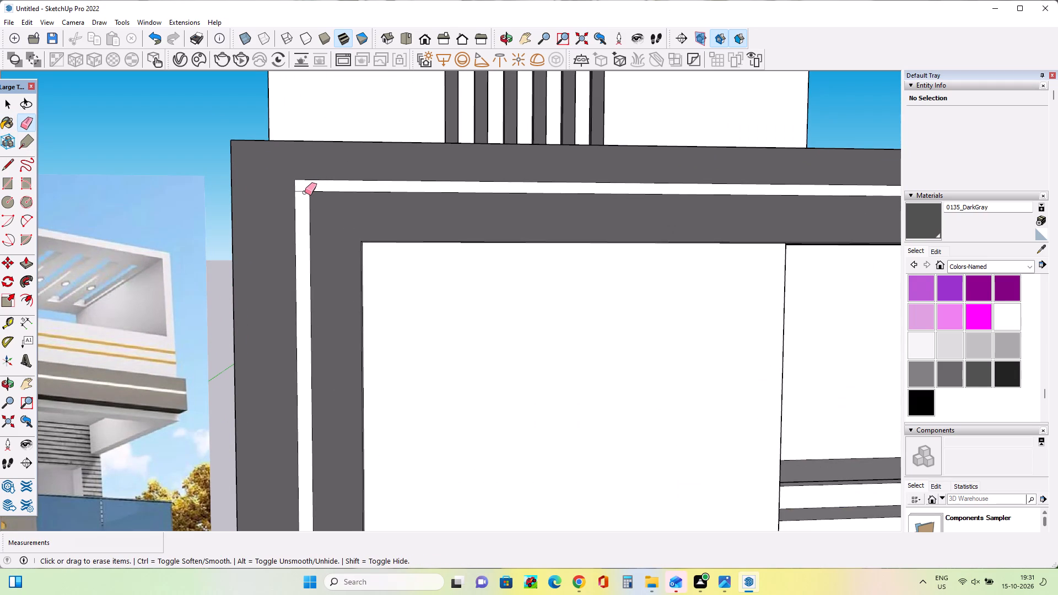
left_click(305, 192)
Examine the facade border and its strip from several angles, comparing them with the border in the reference picture.
scroll(292, 199, "down", 20)
scroll(292, 199, "down", 1)
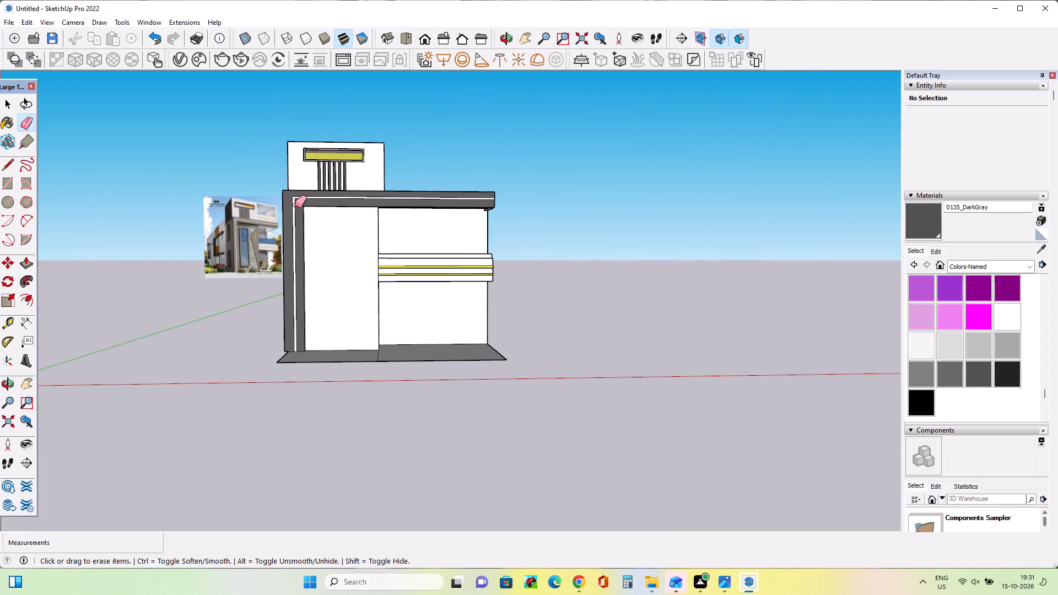
scroll(402, 266, "up", 4)
middle_click_drag(402, 266, 416, 306)
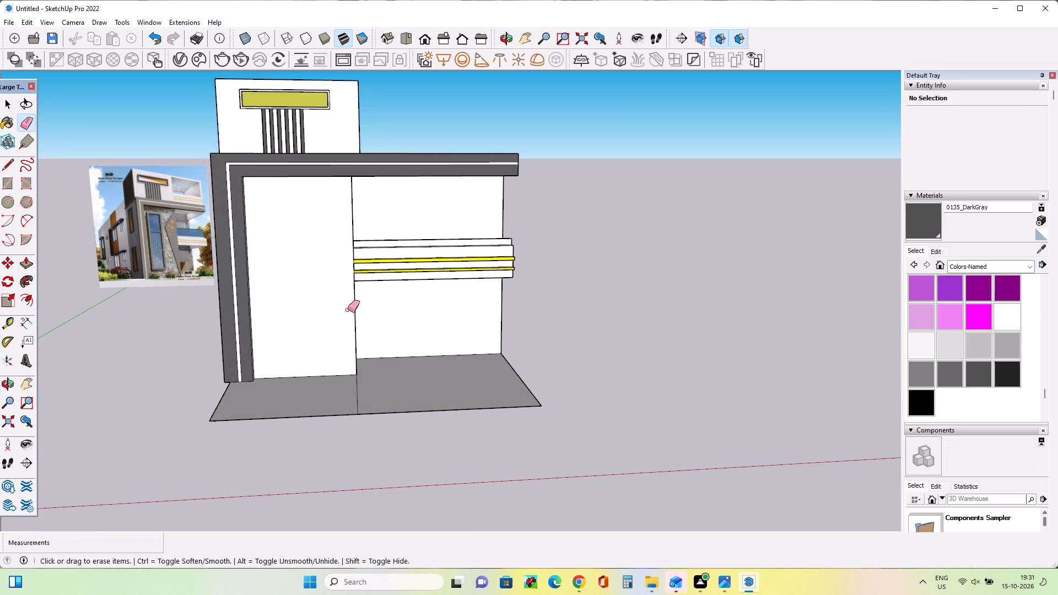
scroll(226, 321, "up", 9)
middle_click_drag(242, 350, 379, 363)
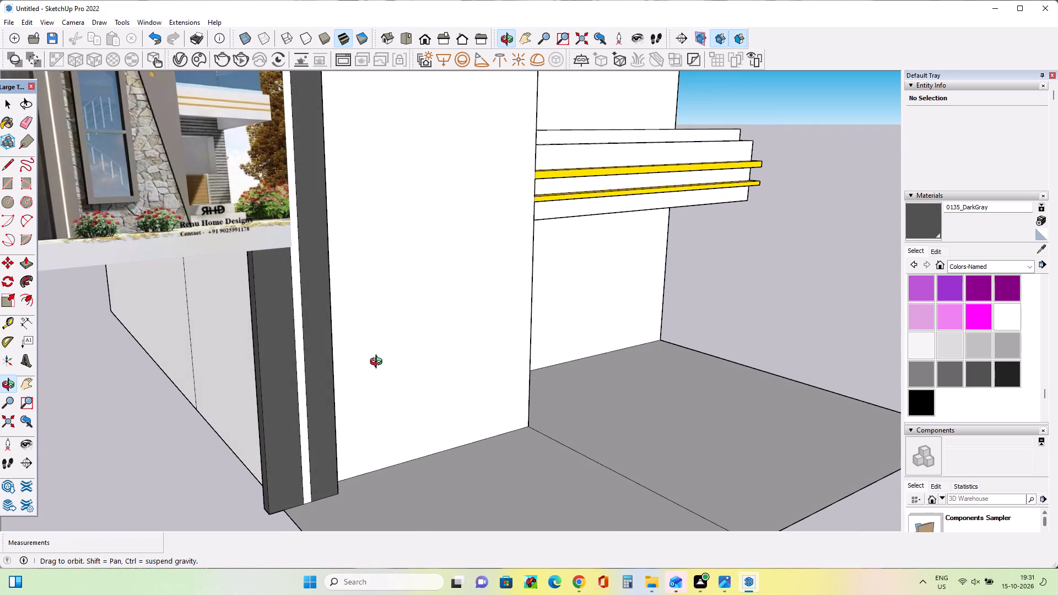
middle_click_drag(379, 363, 368, 358)
scroll(371, 356, "down", 8)
middle_click_drag(490, 367, 487, 367)
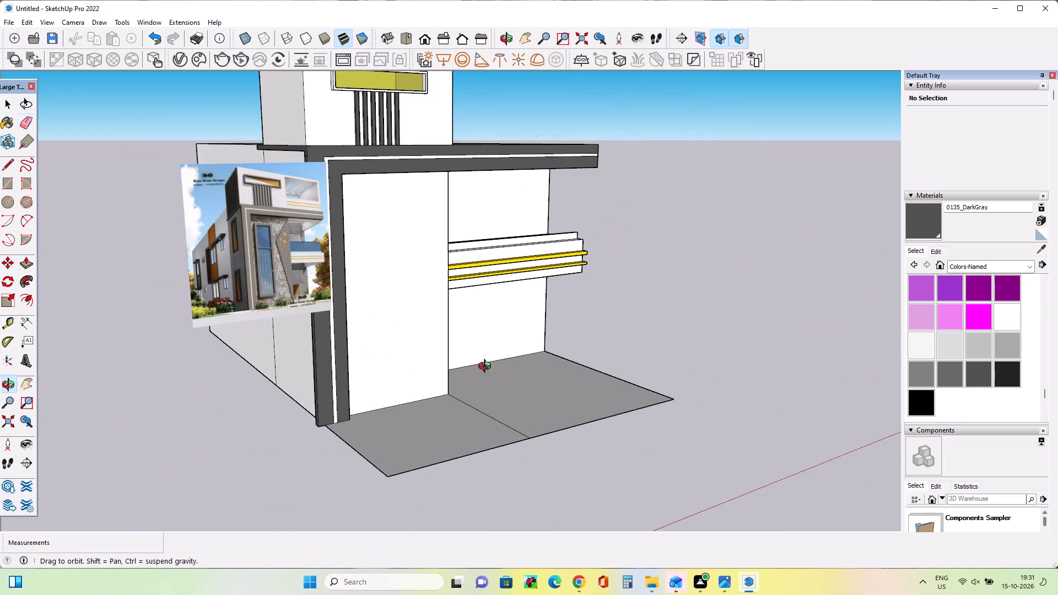
middle_click_drag(487, 367, 375, 373)
scroll(375, 373, "down", 2)
scroll(256, 312, "up", 7)
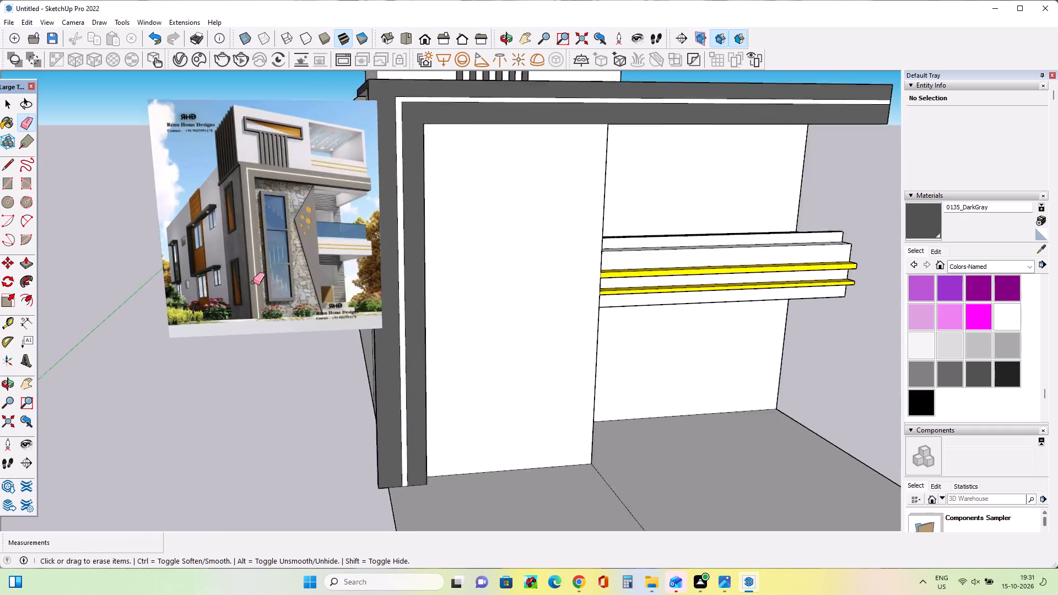
scroll(253, 282, "up", 9)
scroll(252, 290, "down", 2)
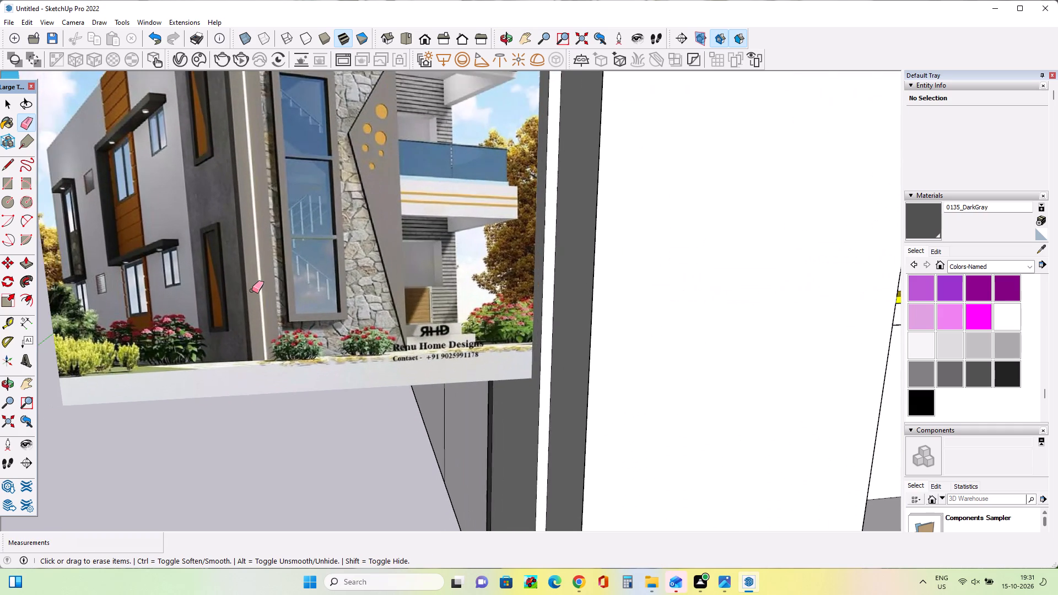
scroll(252, 290, "down", 13)
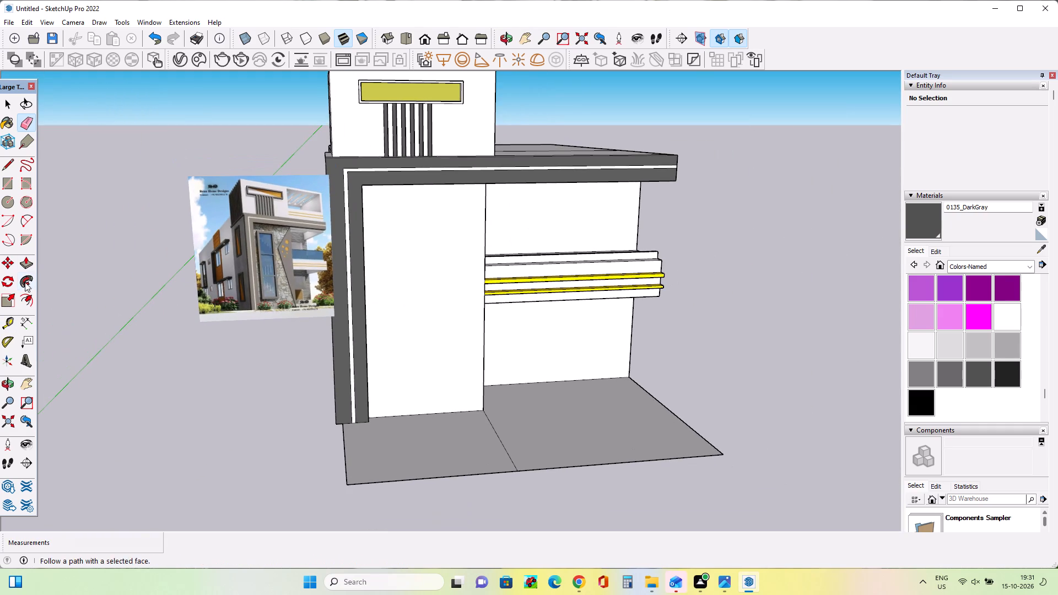
Recess the thin white L-shaped strip into the border with Push/Pull to form a groove.
left_click(30, 258)
scroll(322, 366, "up", 13)
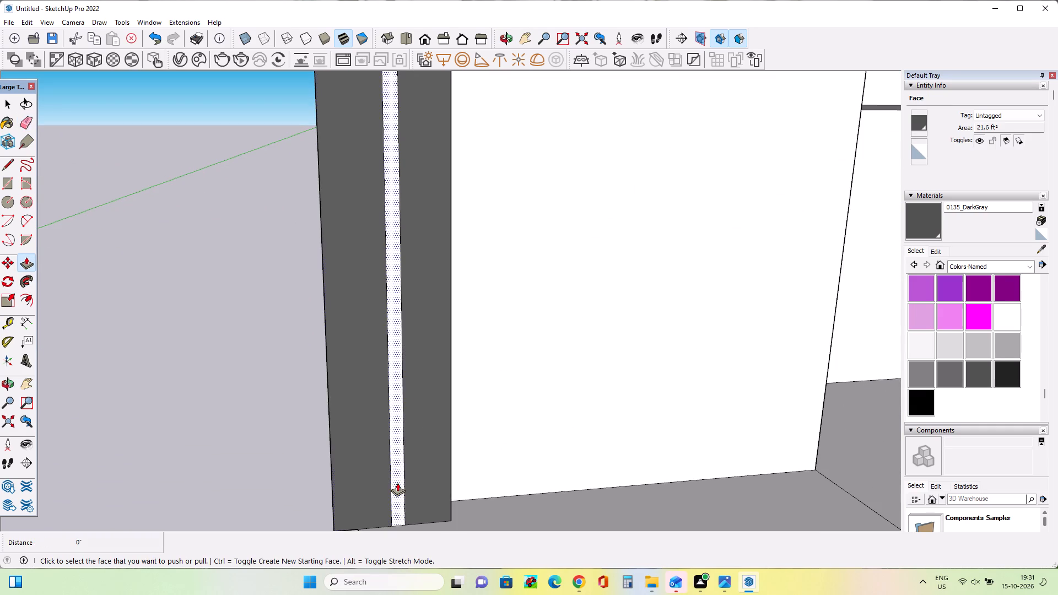
left_click(398, 483)
left_click(398, 475)
Pull the inner leg's side face in the vertical groove 1 1/16" towards the outer leg to narrow the groove.
middle_click_drag(400, 481, 478, 476)
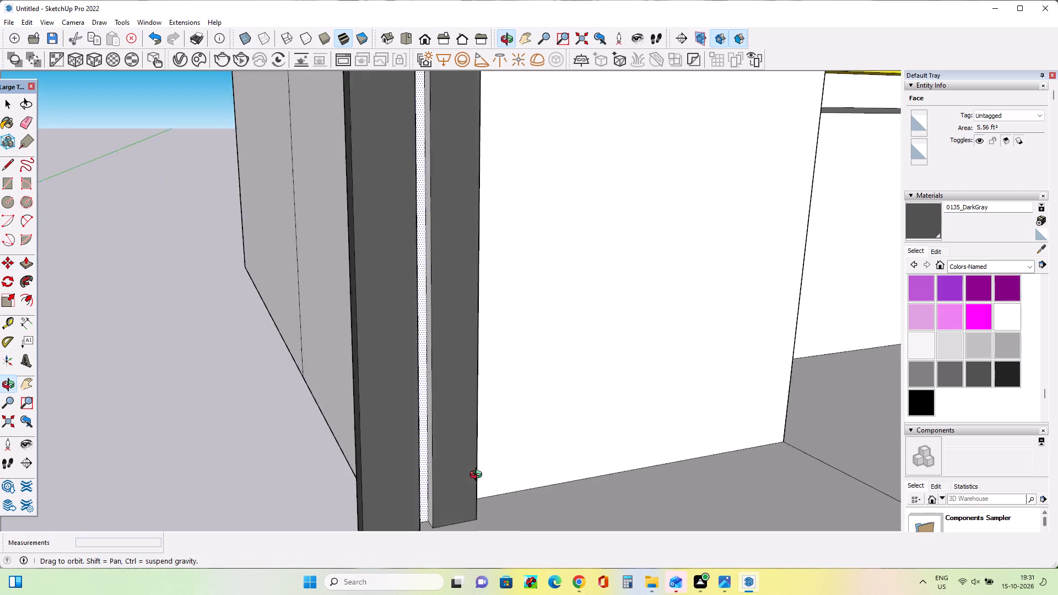
middle_click_drag(478, 476, 520, 463)
left_click(463, 495)
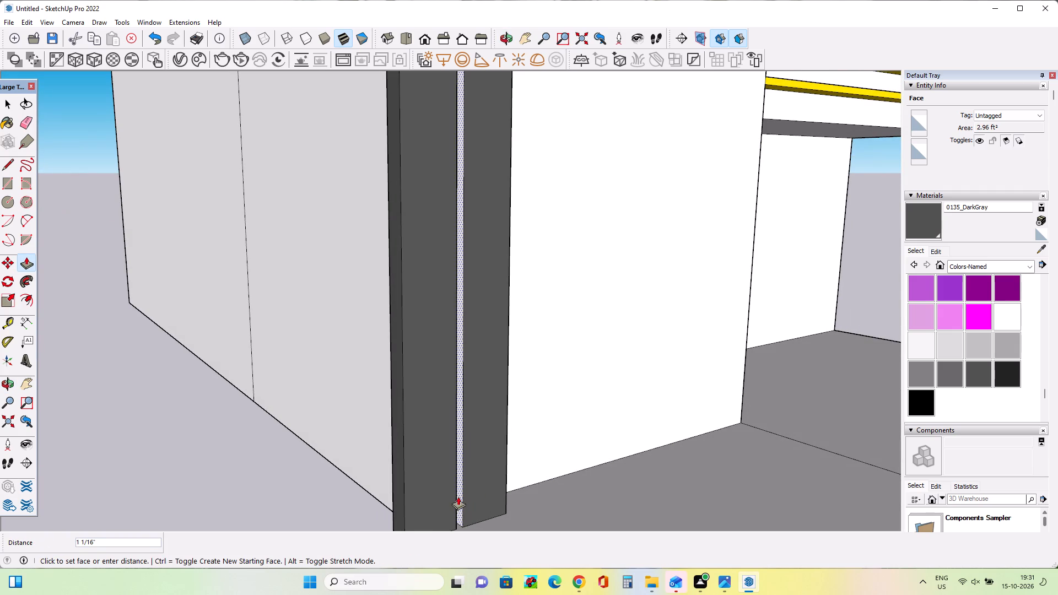
left_click(458, 496)
Pull the lower side face of the top band's horizontal groove up 1" to narrow the groove.
middle_click_drag(495, 482, 387, 497)
scroll(387, 497, "down", 5)
scroll(422, 313, "down", 4)
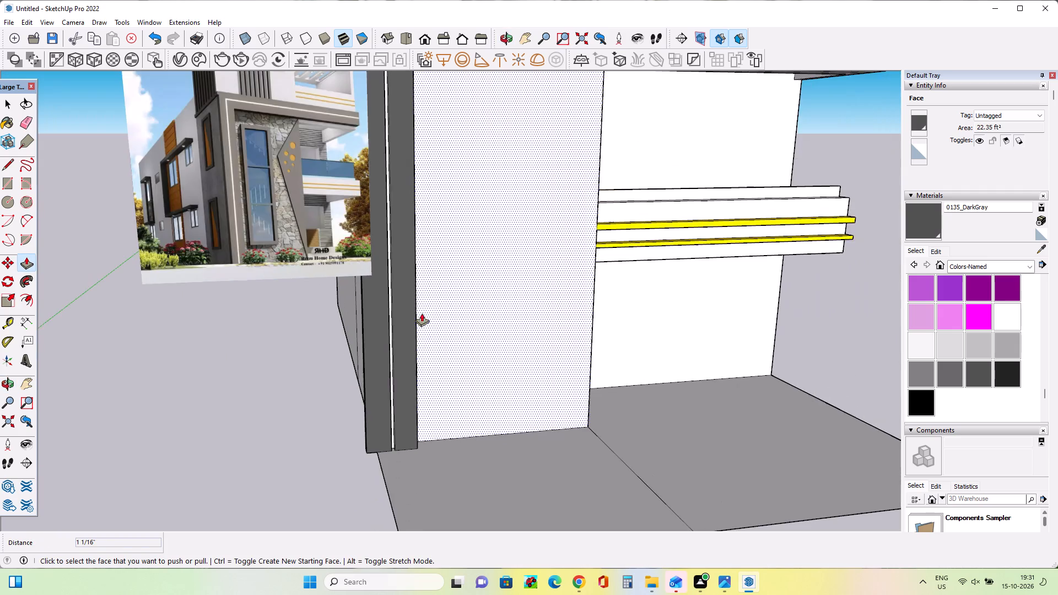
scroll(421, 303, "down", 4)
scroll(415, 116, "up", 8)
middle_click_drag(415, 138, 429, 164)
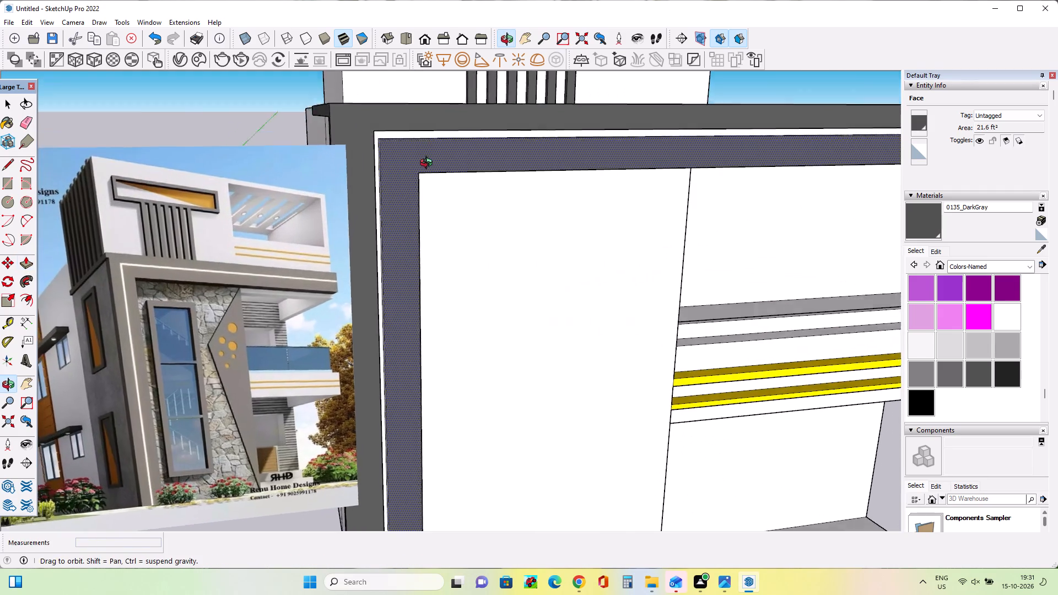
middle_click_drag(429, 164, 470, 257)
scroll(414, 199, "up", 3)
left_click(414, 198)
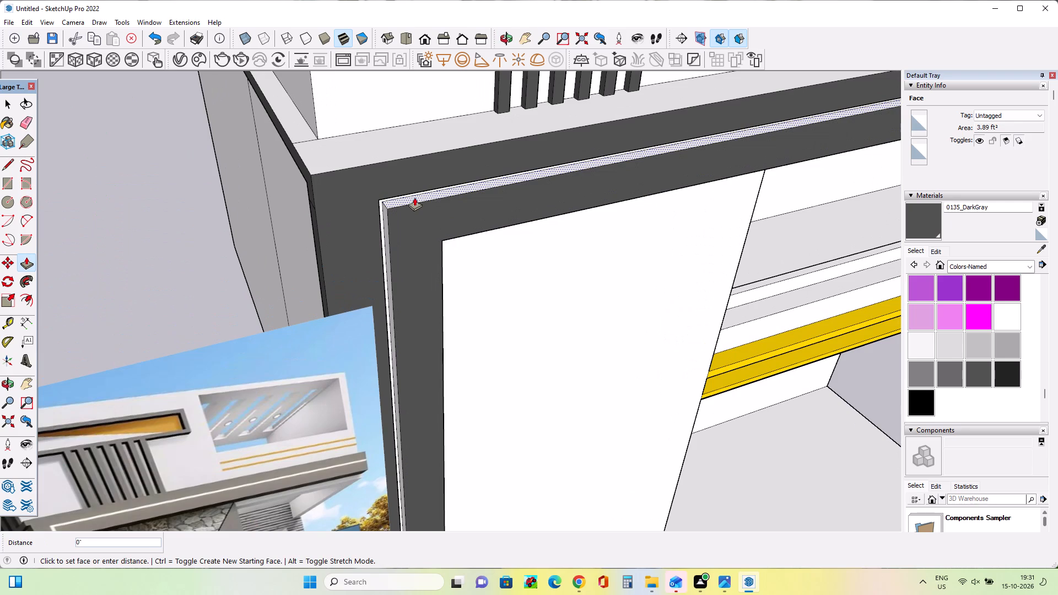
left_click(413, 193)
Push the lower side face of the horizontal groove back down 1/2".
middle_click_drag(423, 264, 354, 201)
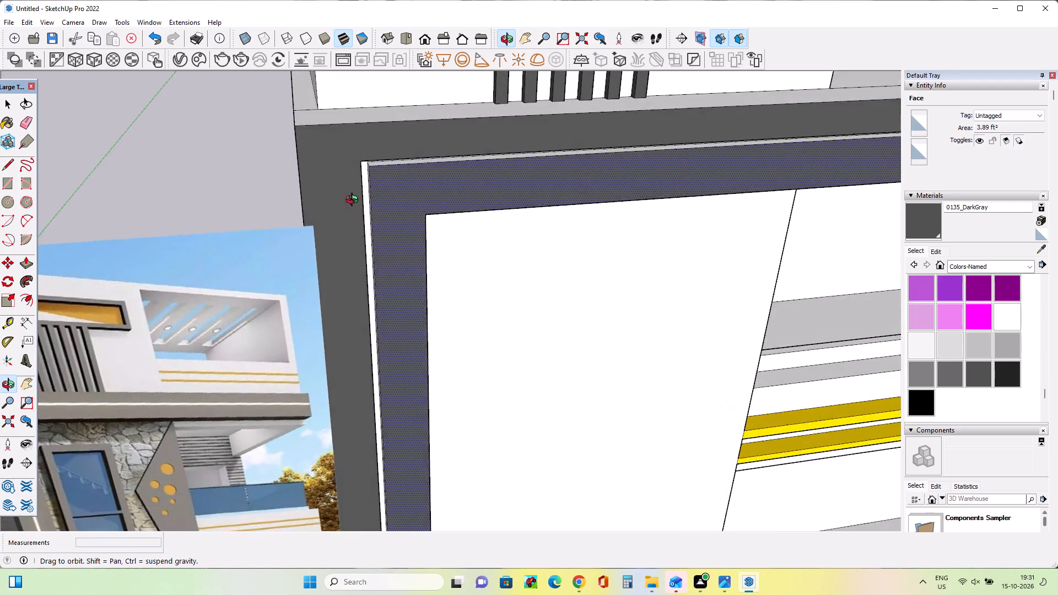
middle_click_drag(354, 201, 338, 171)
scroll(338, 171, "down", 11)
scroll(403, 160, "up", 7)
middle_click_drag(401, 160, 413, 215)
scroll(385, 178, "up", 6)
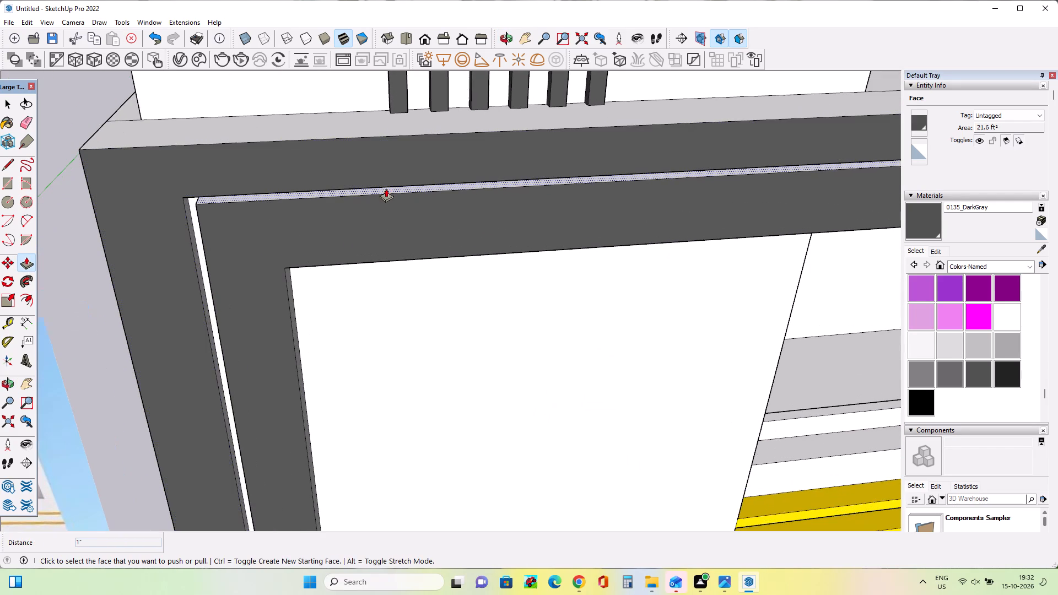
left_click(386, 189)
left_click(386, 193)
Draw a tall window rectangle about 9' 6" high by 2' 3" wide on the white wall beside the border's vertical leg.
middle_click_drag(384, 244, 384, 160)
scroll(384, 158, "down", 2)
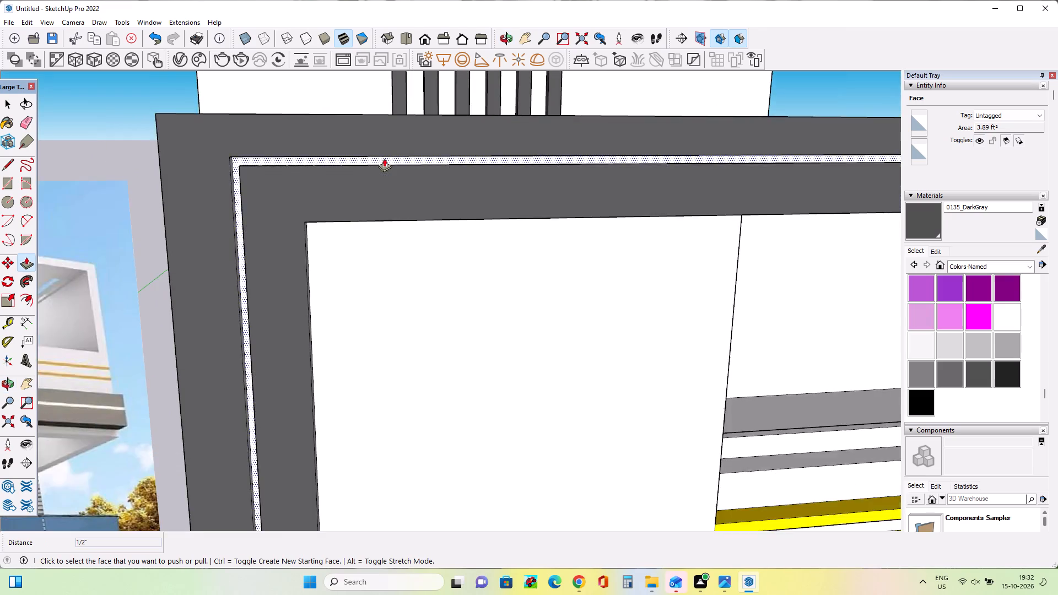
scroll(384, 158, "down", 15)
middle_click_drag(719, 240, 601, 231)
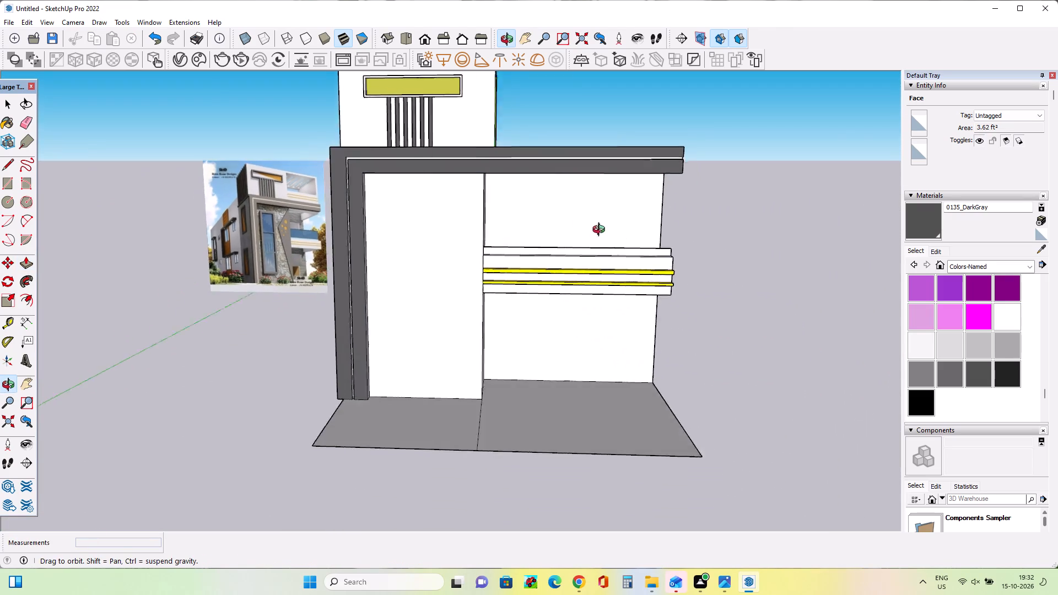
middle_click_drag(601, 231, 682, 225)
middle_click_drag(447, 298, 464, 288)
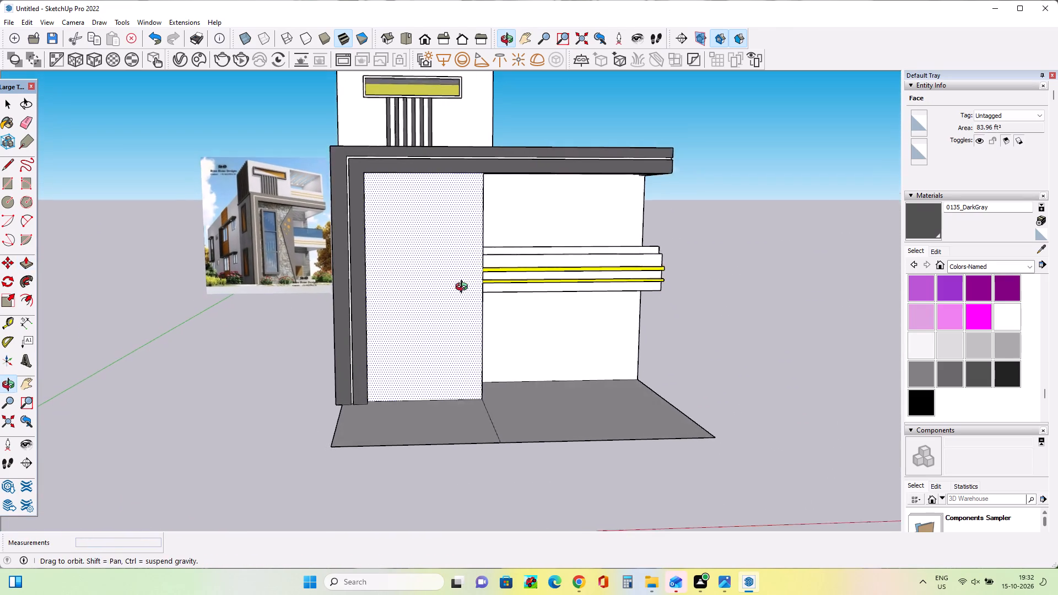
middle_click_drag(464, 288, 470, 282)
left_click(2, 188)
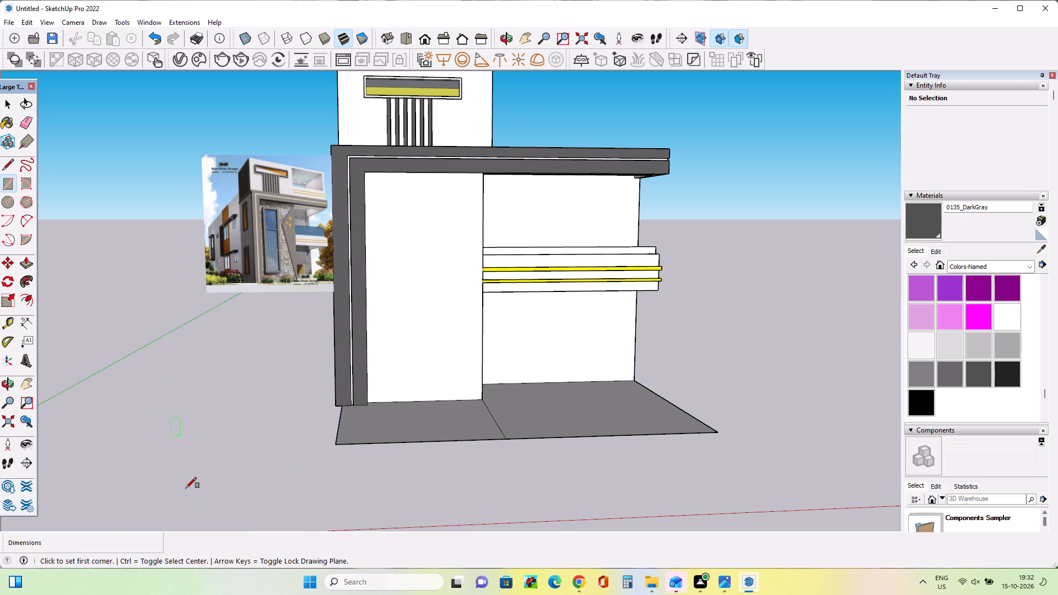
left_click(4, 183)
left_click(379, 196)
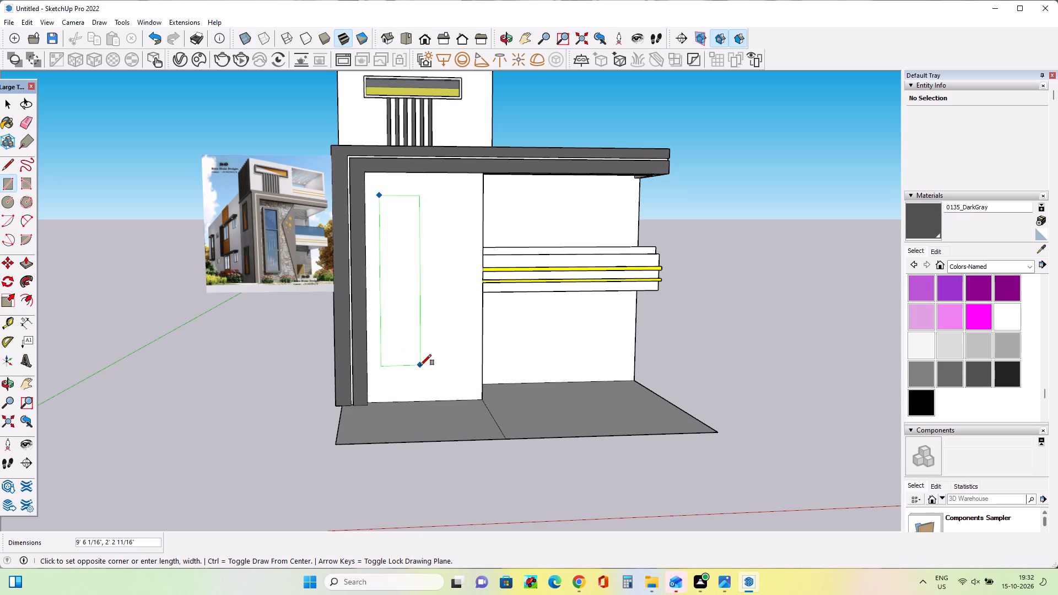
left_click(422, 363)
Offset the tall window rectangle inward about 2 5/16" to outline its frame.
scroll(406, 272, "up", 3)
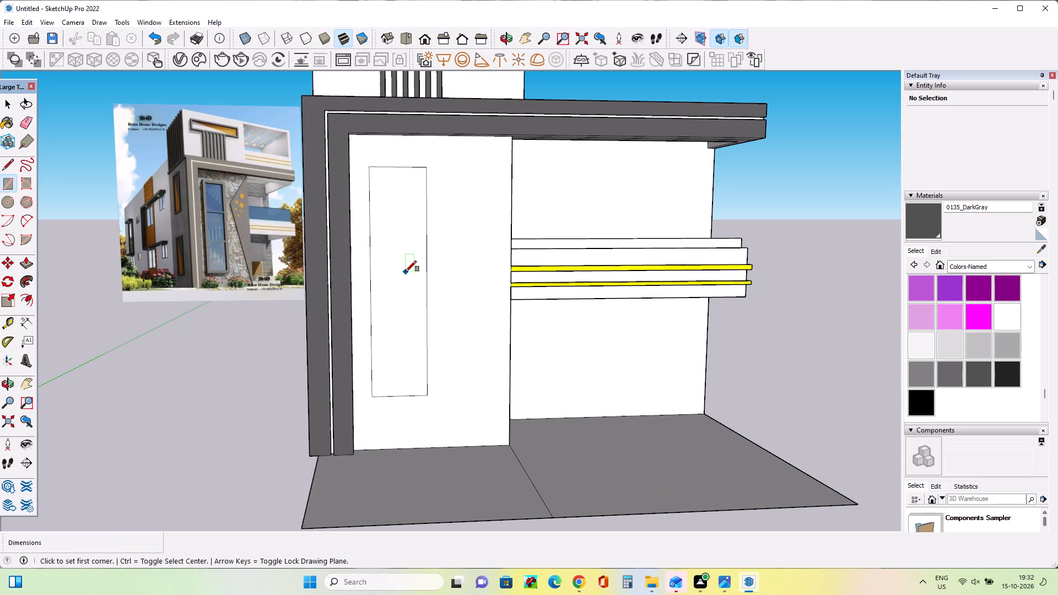
scroll(358, 236, "up", 3)
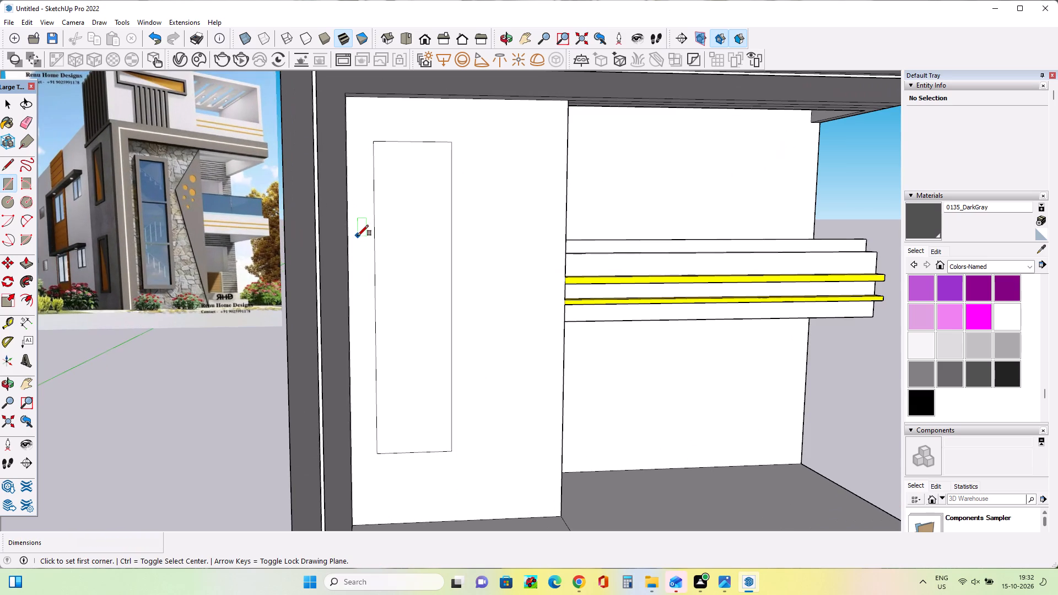
left_click(30, 299)
left_click(418, 276)
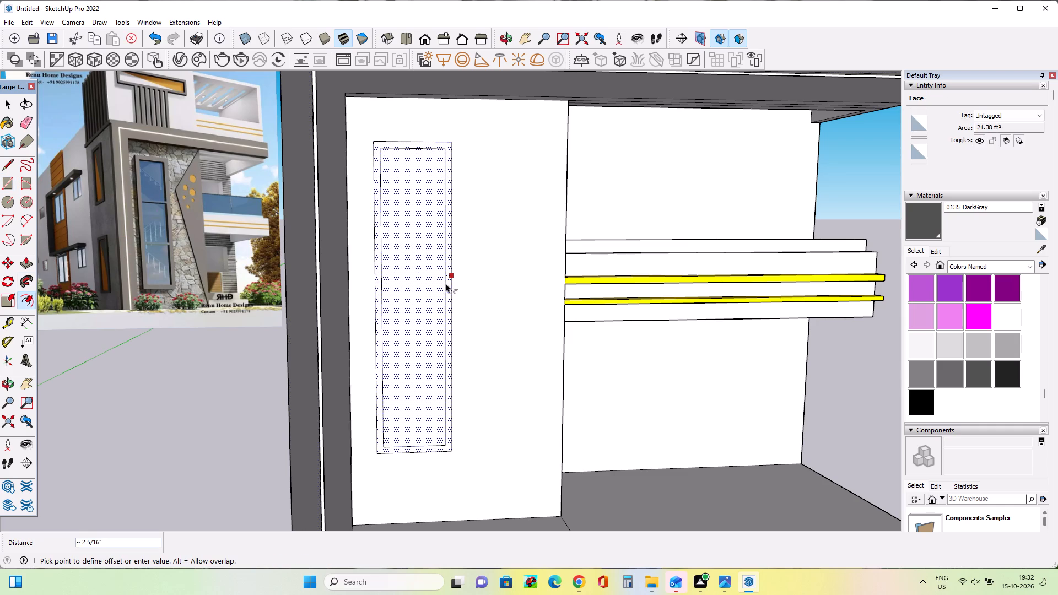
left_click(445, 283)
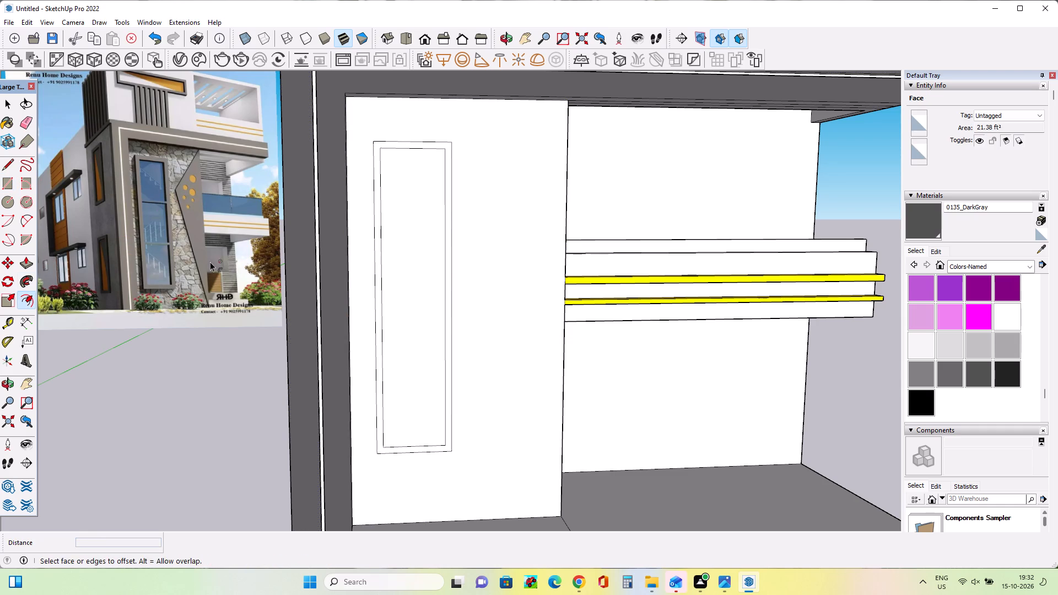
Draw two thin horizontal crossbar rectangles, about 2" by 1' 10 13/16", across the inner window outline, dividing it into three panes.
left_click(28, 264)
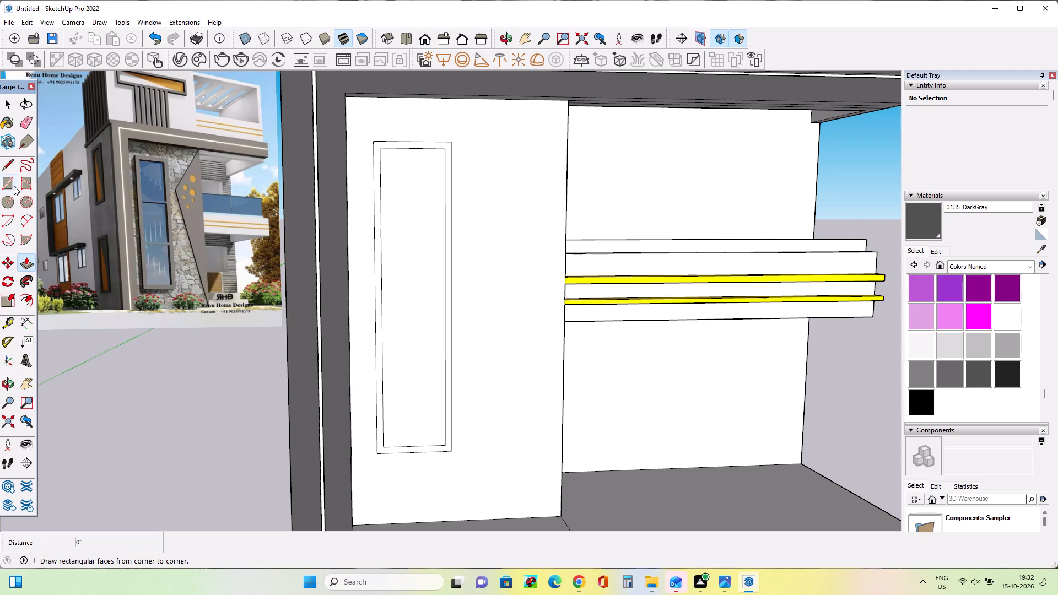
left_click(14, 186)
scroll(427, 250, "up", 2)
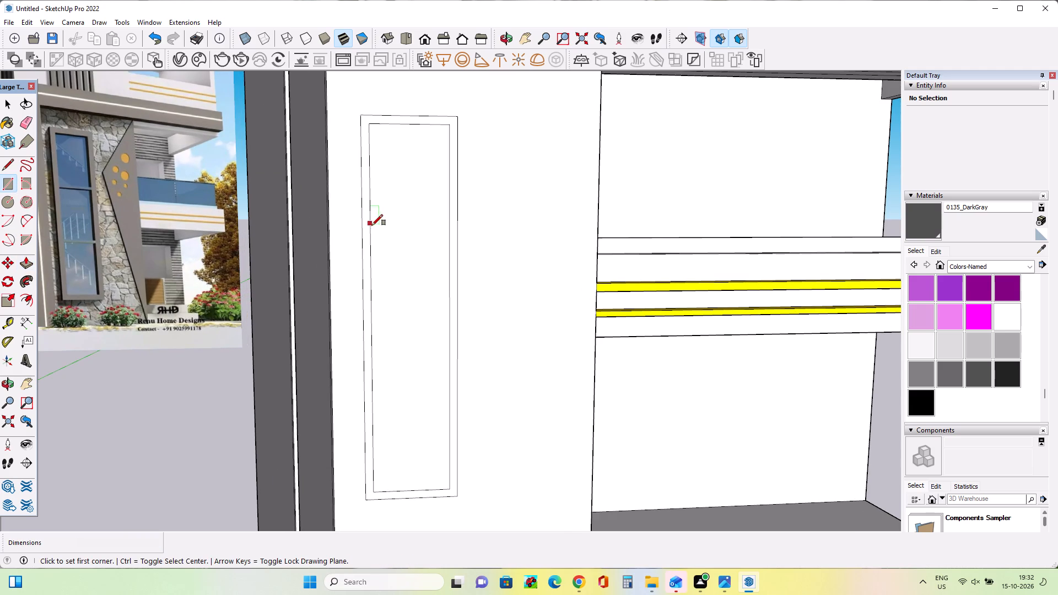
left_click(373, 228)
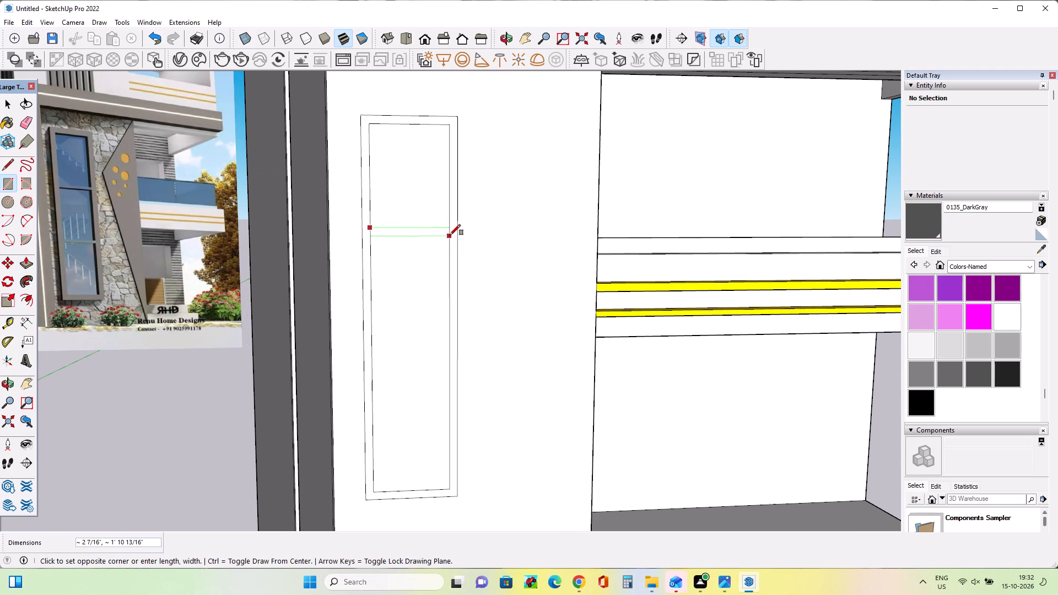
left_click(450, 234)
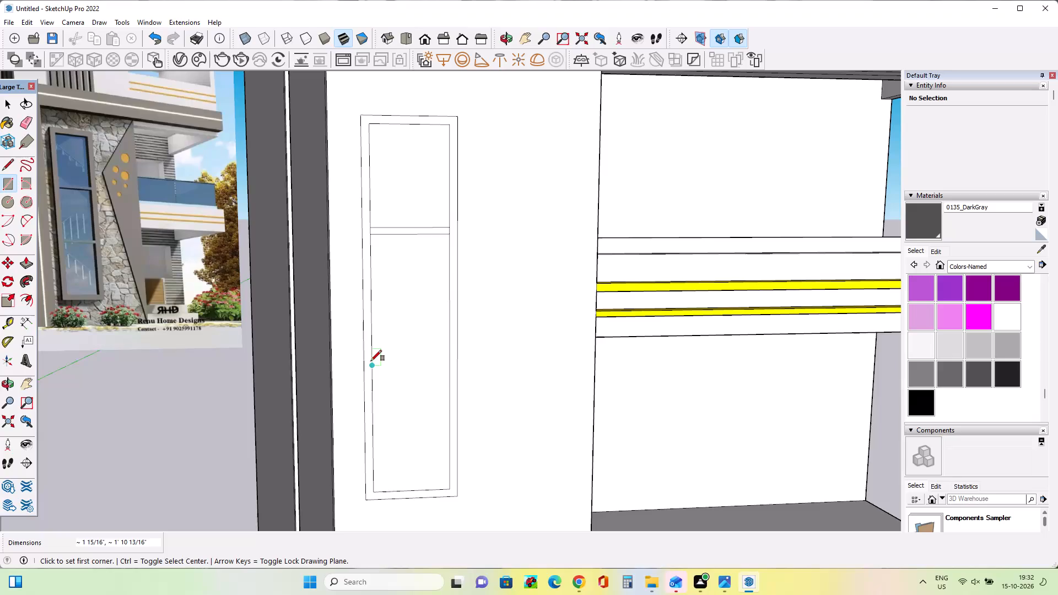
left_click(371, 361)
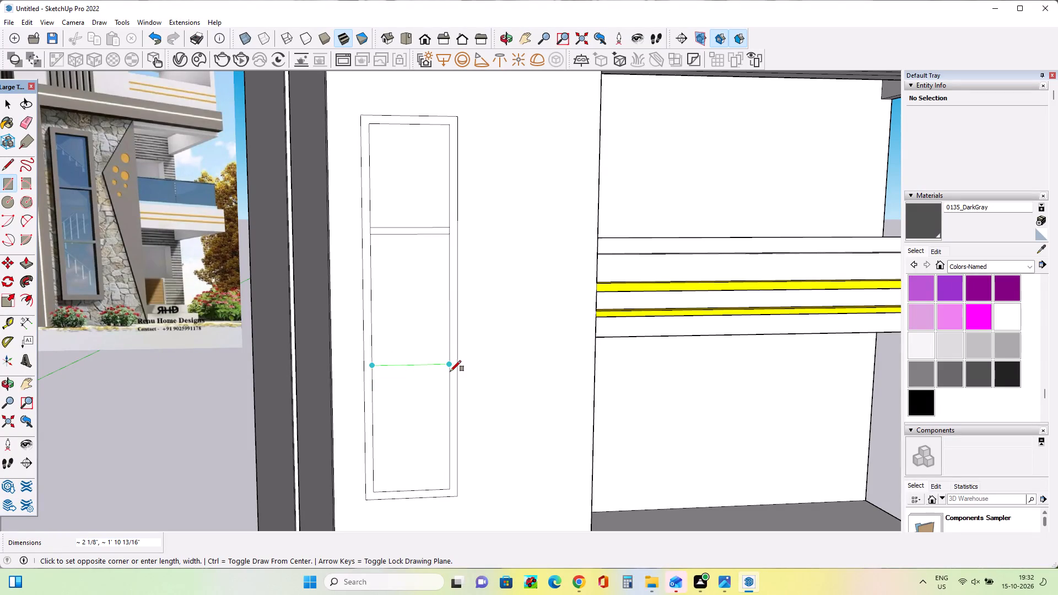
left_click(450, 371)
scroll(449, 388, "down", 3)
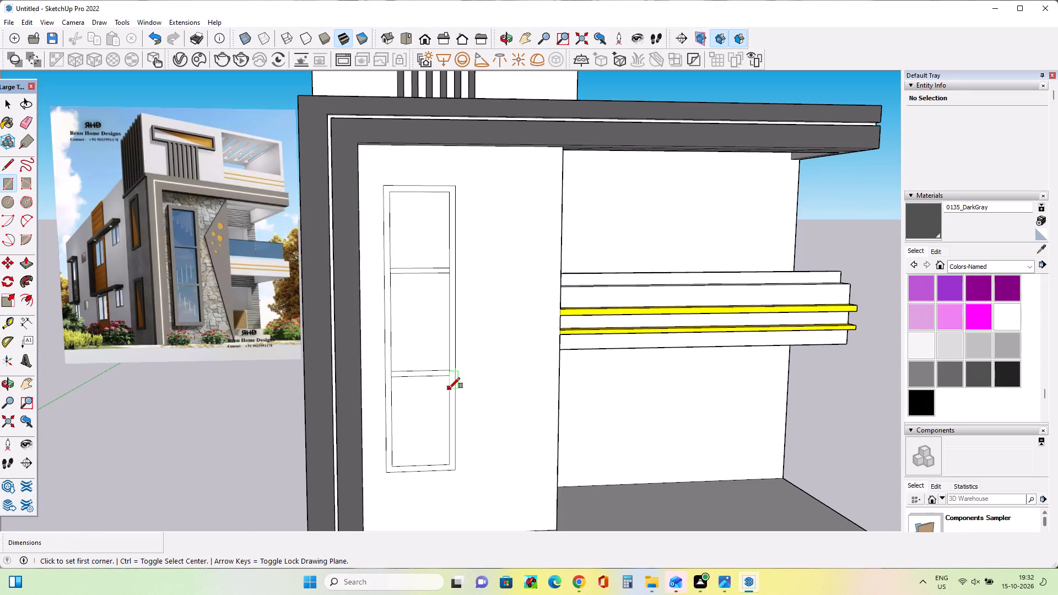
Pull the tall window's outer frame and both crossbars out from the wall by about 2 5/8".
left_click(31, 267)
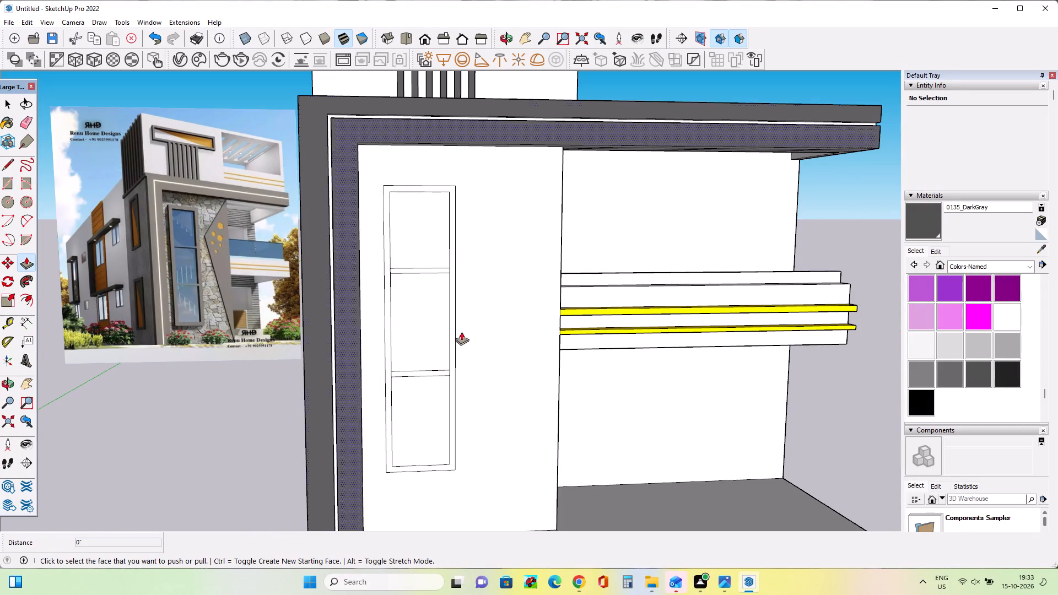
left_click(391, 459)
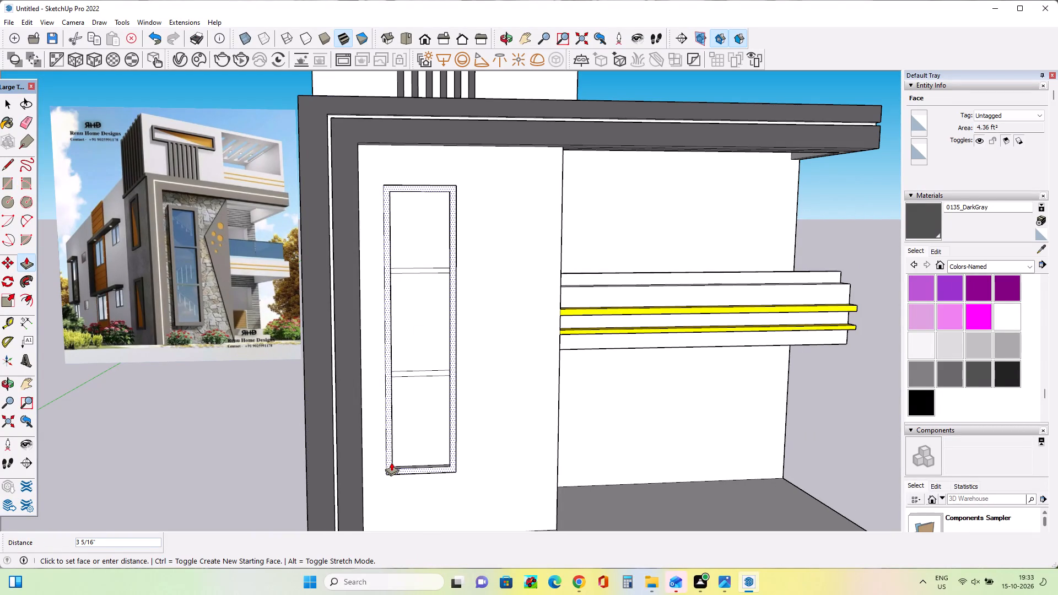
left_click(391, 462)
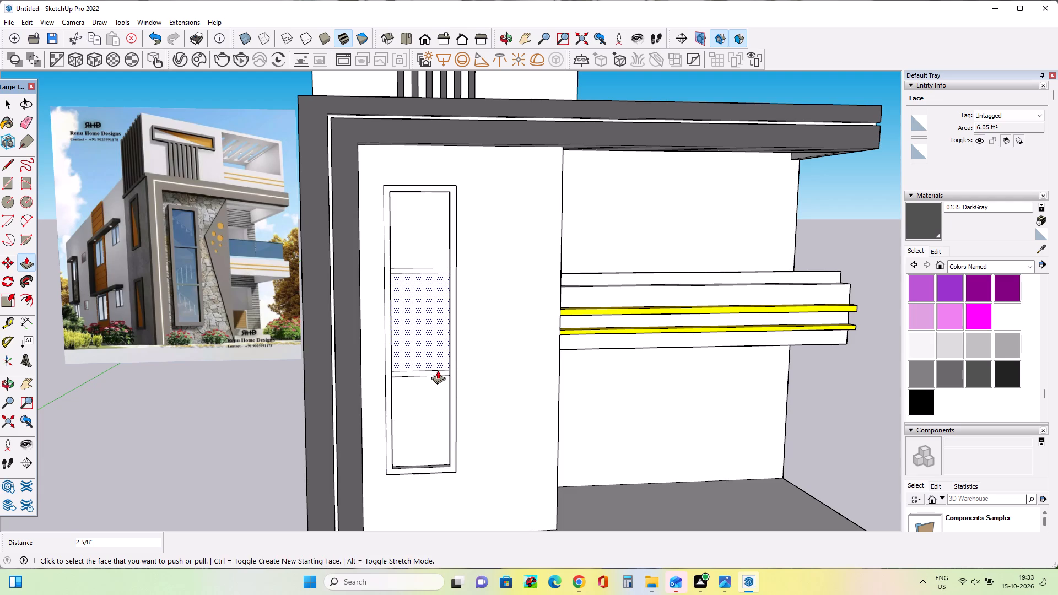
left_click(438, 373)
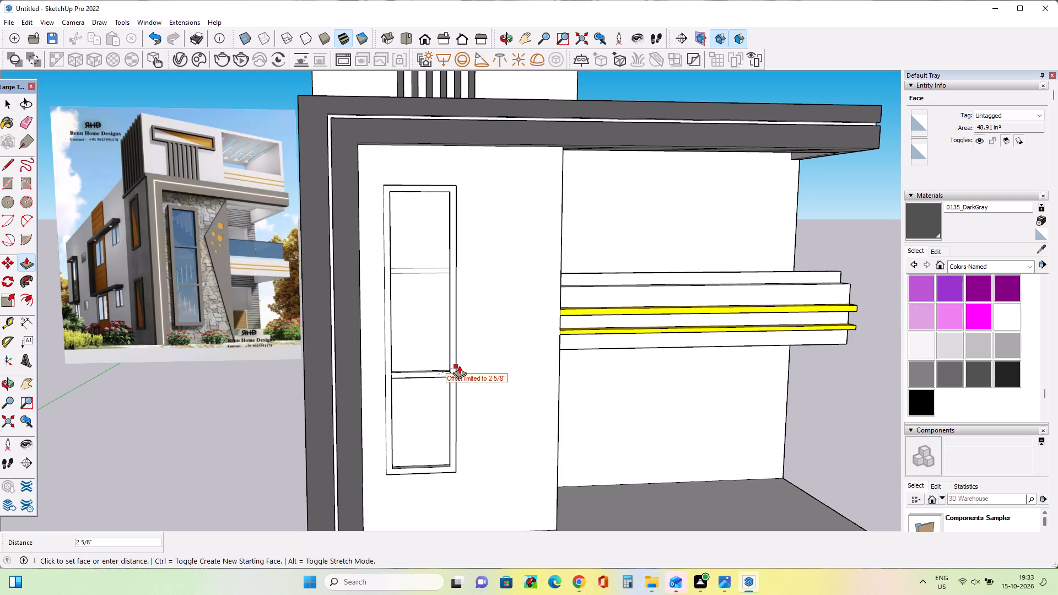
left_click(459, 365)
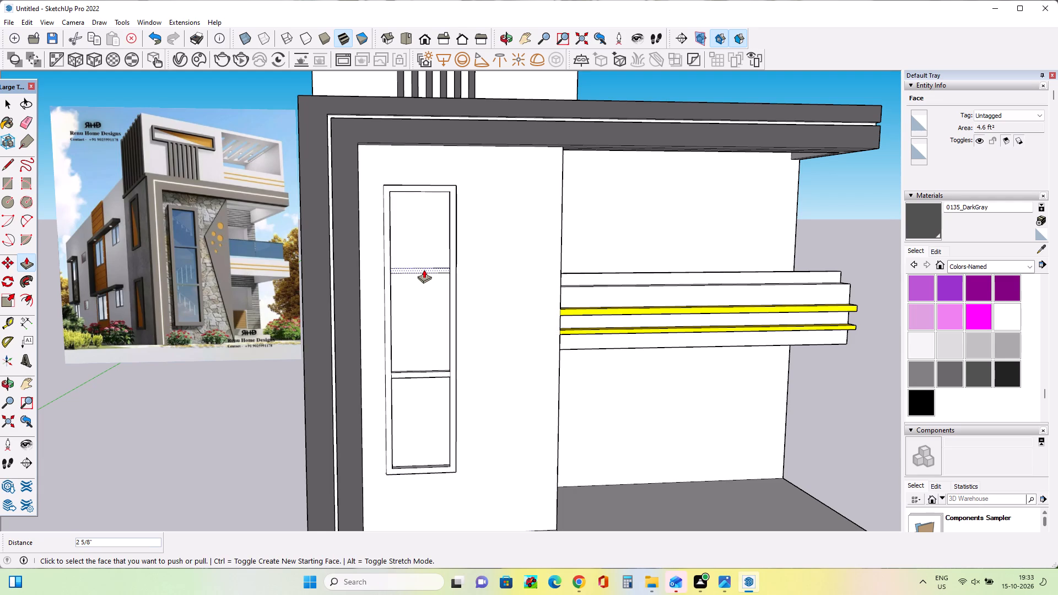
left_click(424, 269)
left_click(456, 297)
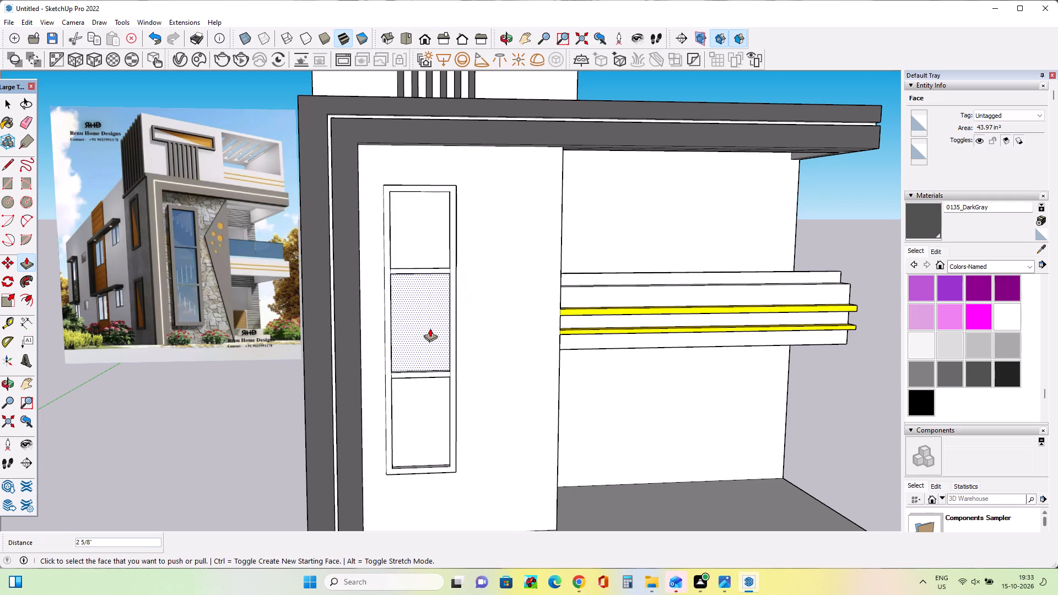
Draw two slanted lines from the wall's top corner inward about 3' 4 11/16", and on to its bottom corner, outlining an angular panel.
middle_click_drag(430, 328, 429, 337)
left_click(9, 161)
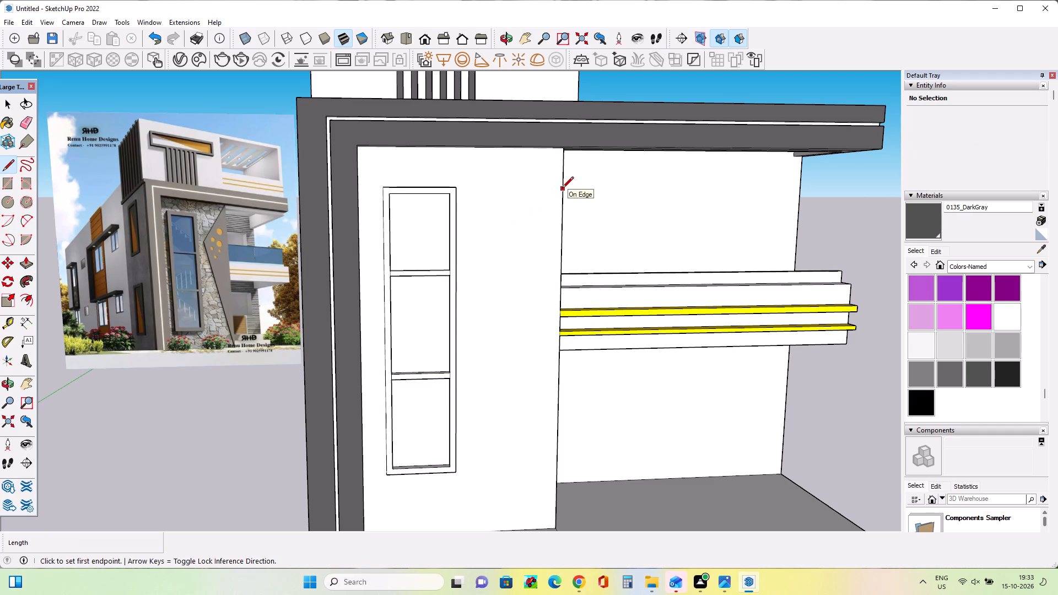
middle_click_drag(566, 185, 580, 128)
left_click(555, 146)
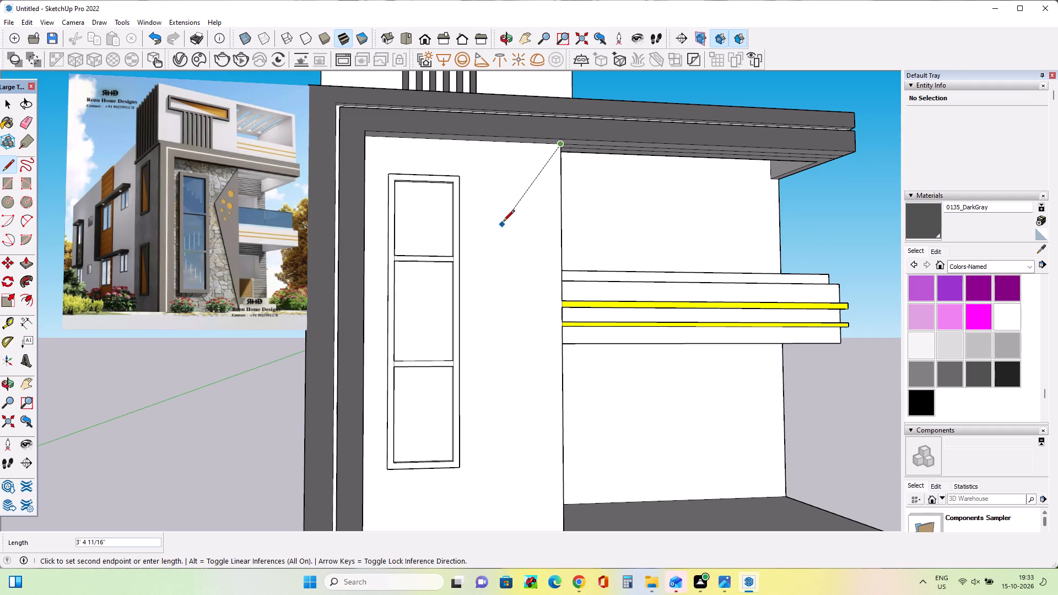
left_click(497, 223)
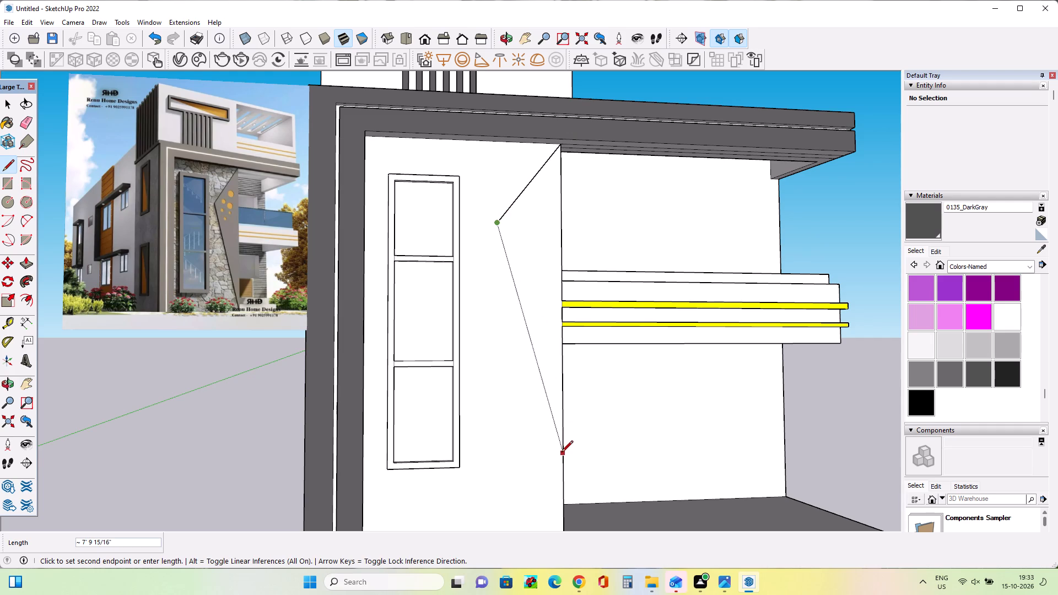
left_click(560, 530)
Pull the angular panel beside the tall window out from the wall by 4".
middle_click_drag(493, 383, 476, 361)
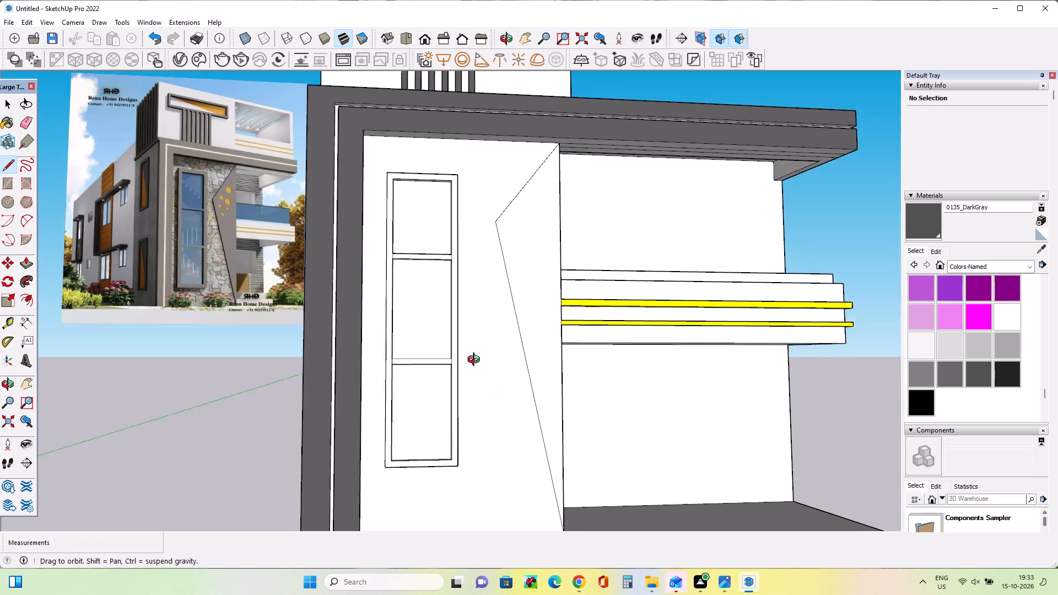
middle_click_drag(476, 361, 476, 361)
scroll(476, 361, "down", 1)
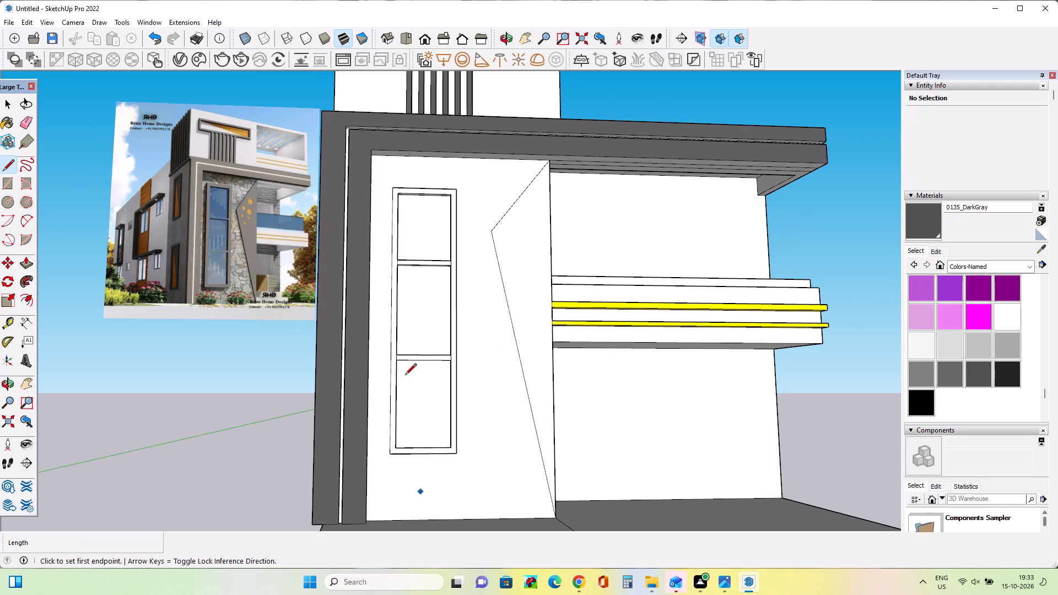
middle_click_drag(563, 288, 564, 309)
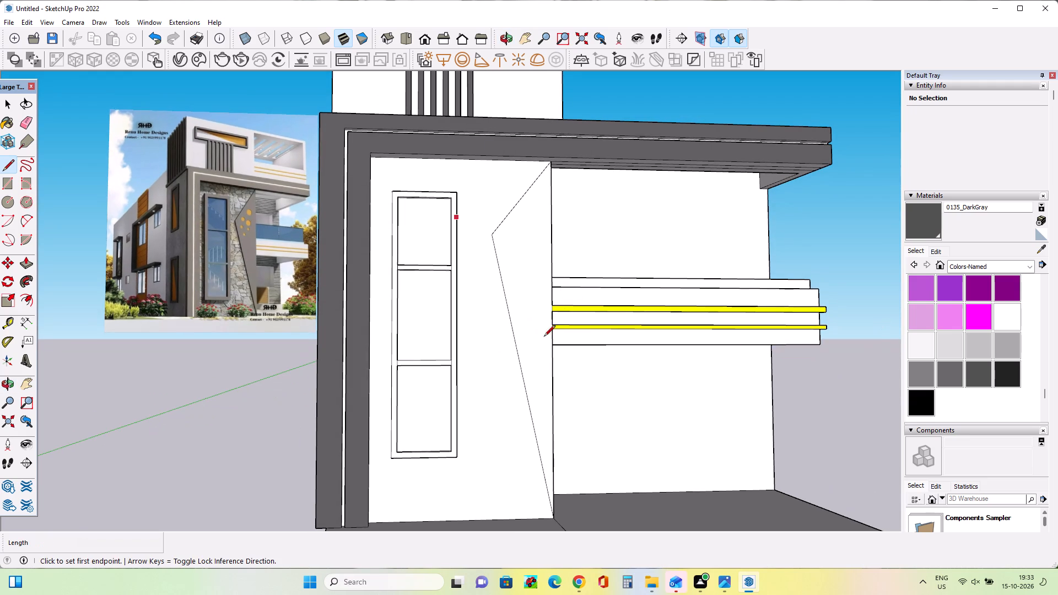
left_click(25, 267)
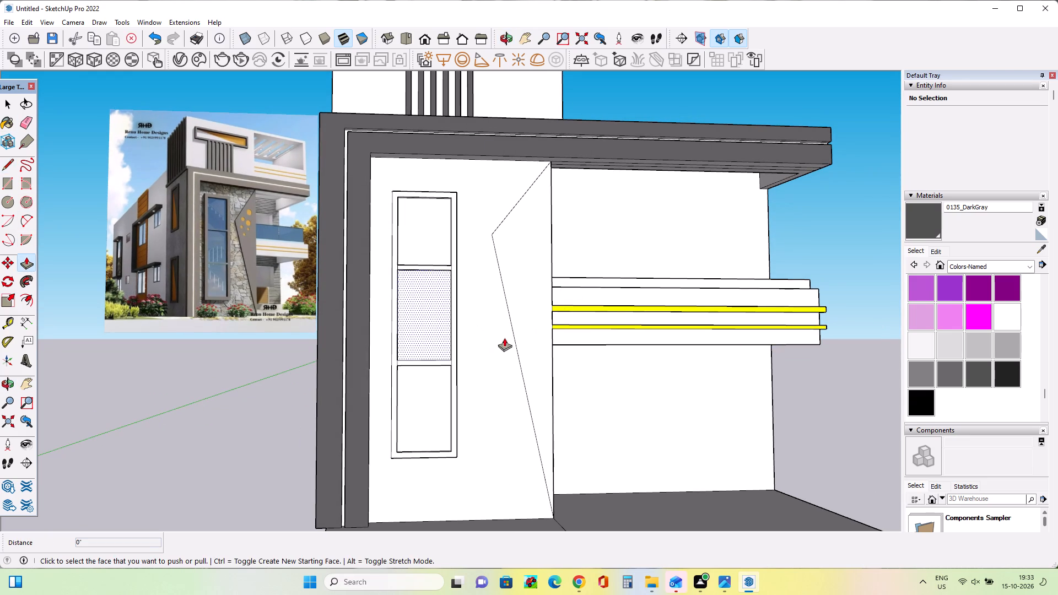
left_click(532, 331)
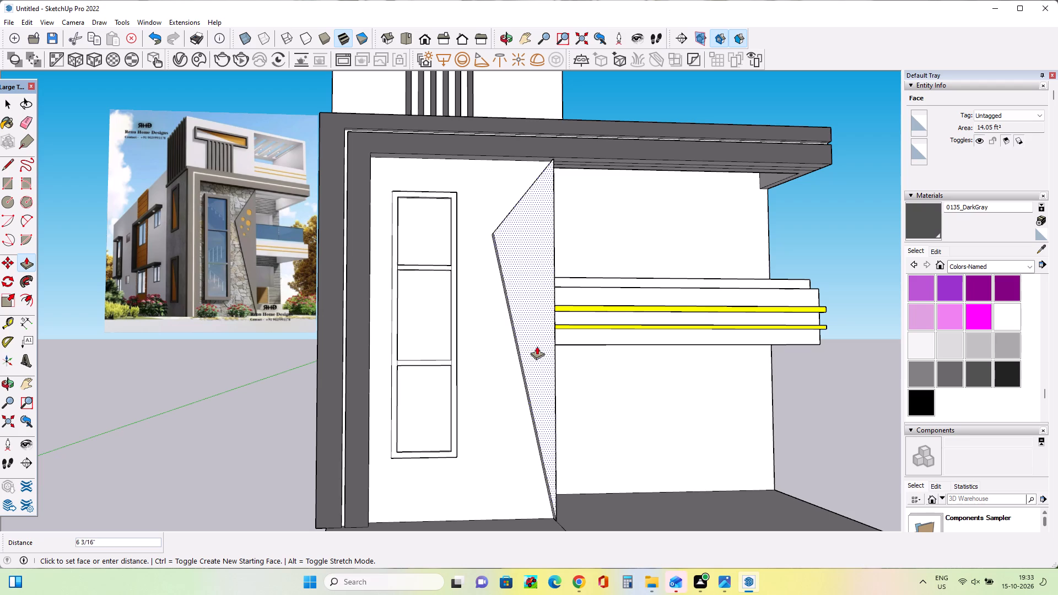
left_click(533, 348)
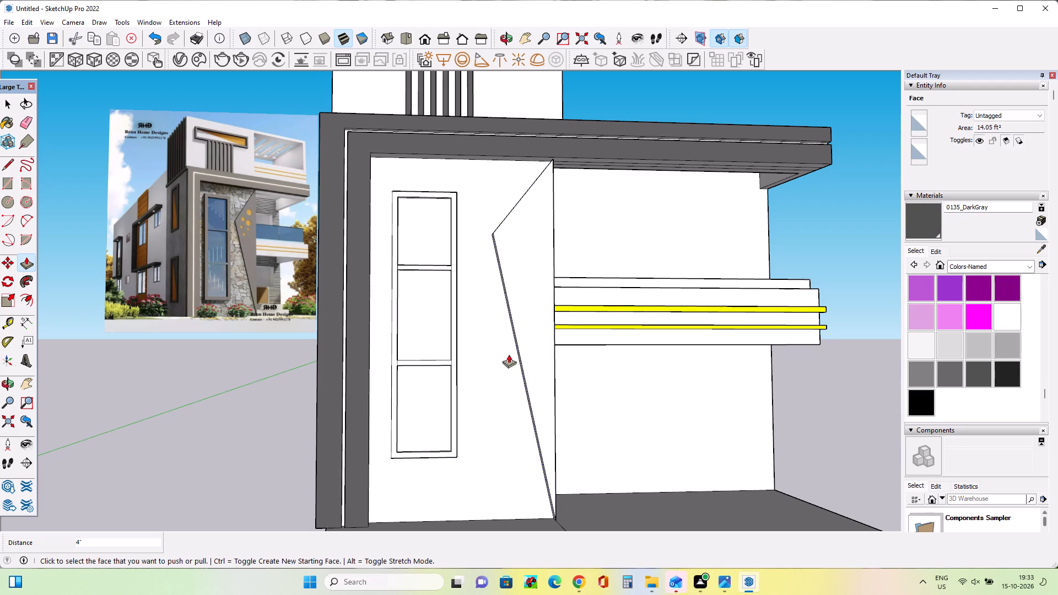
Adjust the angular panel's projection with Push/Pull by about 1 9/16".
middle_click_drag(509, 354, 649, 383)
left_click(545, 291)
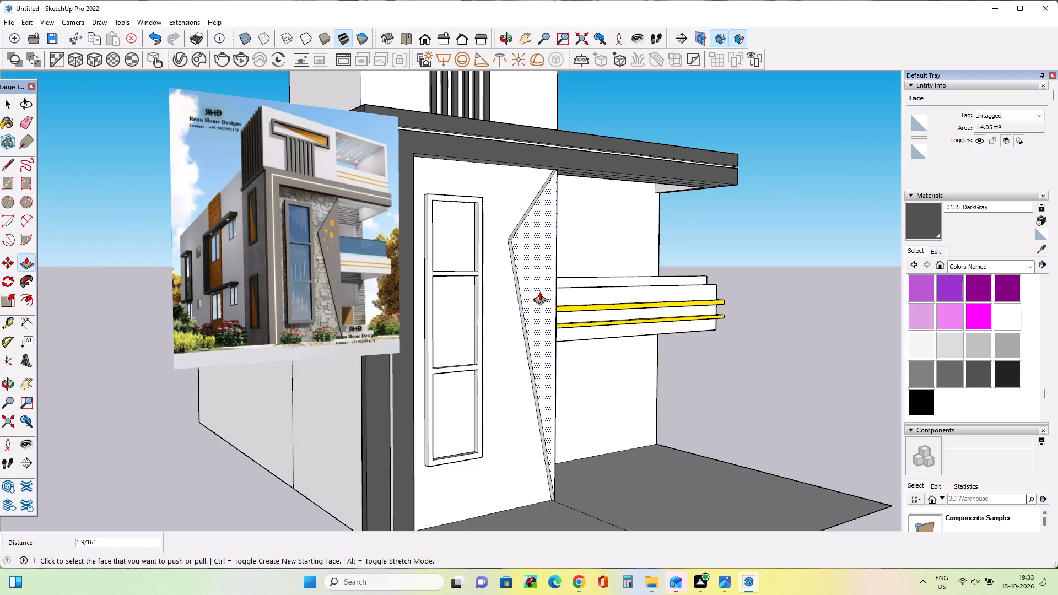
left_click(539, 291)
left_click(539, 294)
middle_click_drag(564, 333, 529, 336)
right_click_drag(564, 333, 529, 336)
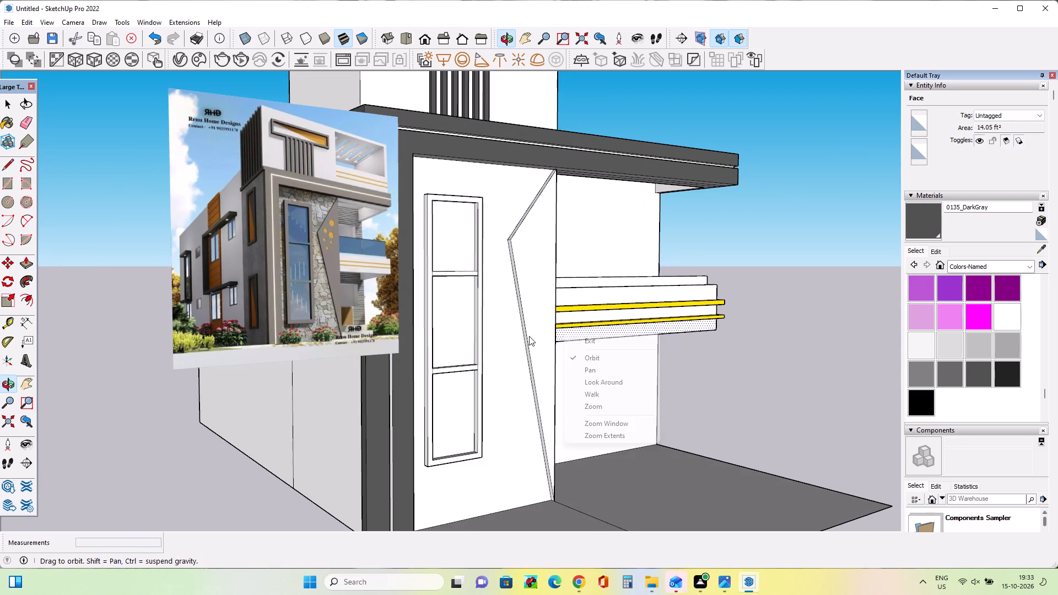
right_click_drag(529, 336, 532, 336)
middle_click_drag(529, 336, 469, 329)
left_click(6, 105)
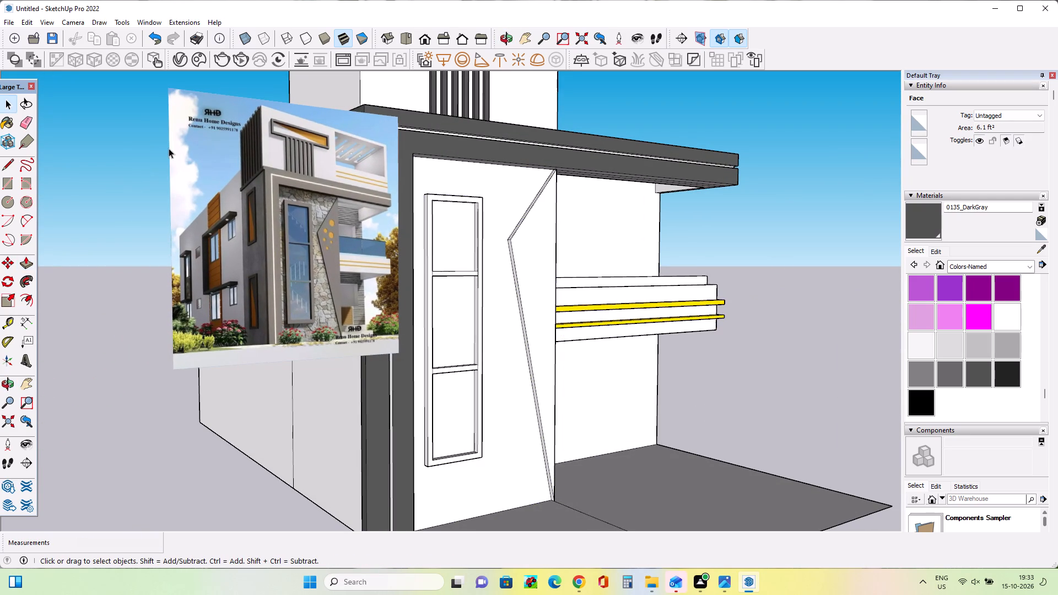
left_click(169, 148)
Draw three circles on the upper part of the angular panel with radii of about 3", 3 1/4" and 2 1/4".
middle_click_drag(615, 310, 390, 297)
scroll(476, 274, "up", 2)
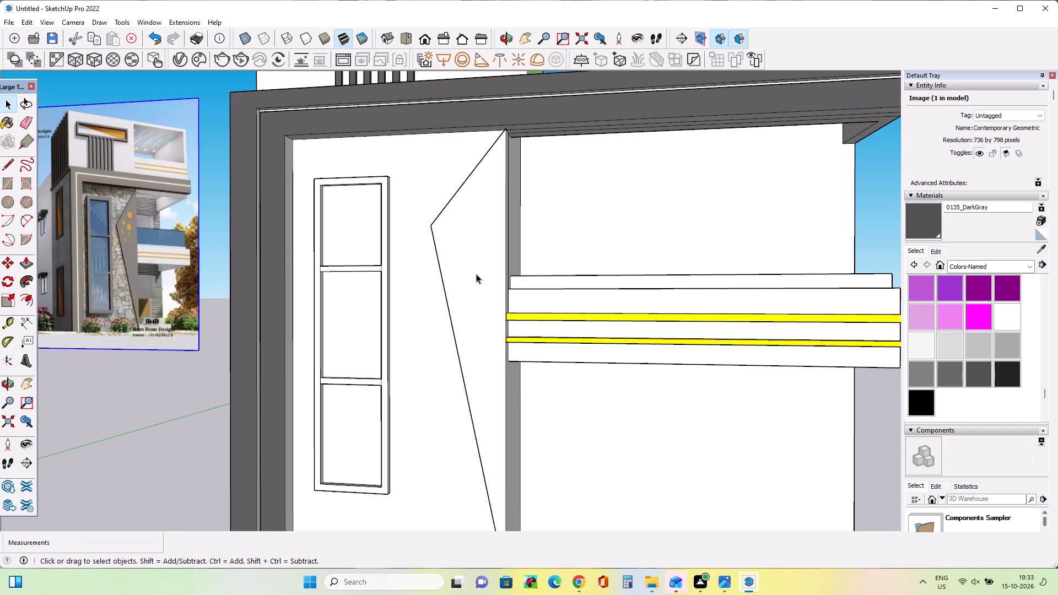
middle_click_drag(468, 274, 492, 281)
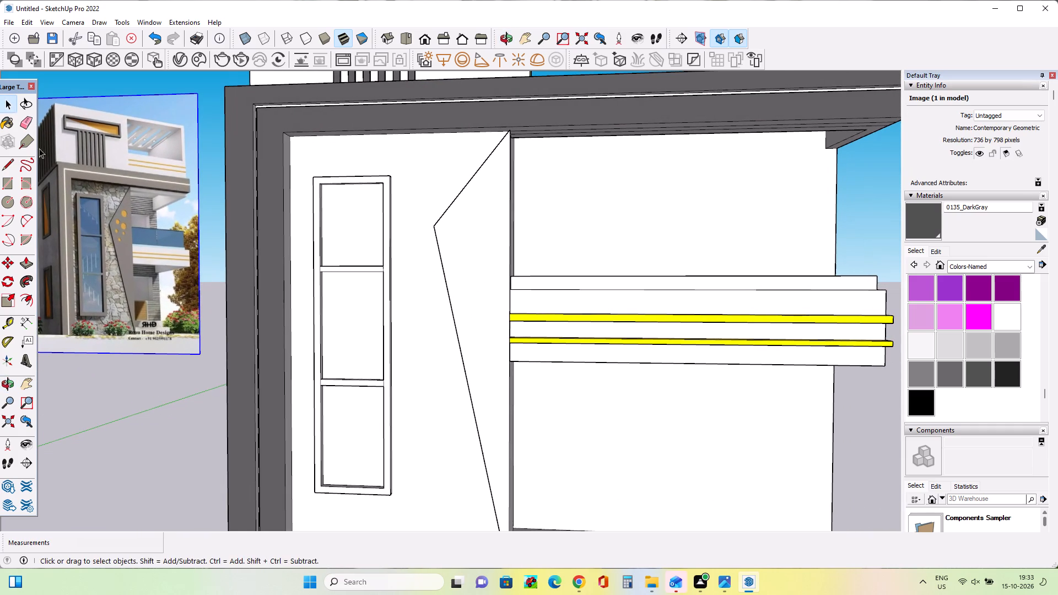
left_click(8, 199)
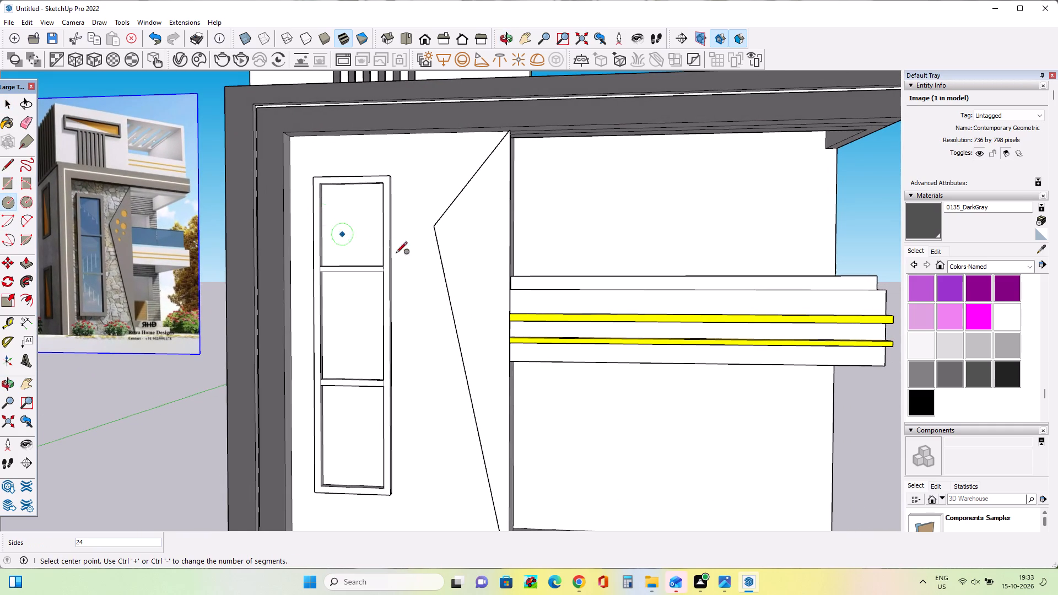
left_click(494, 199)
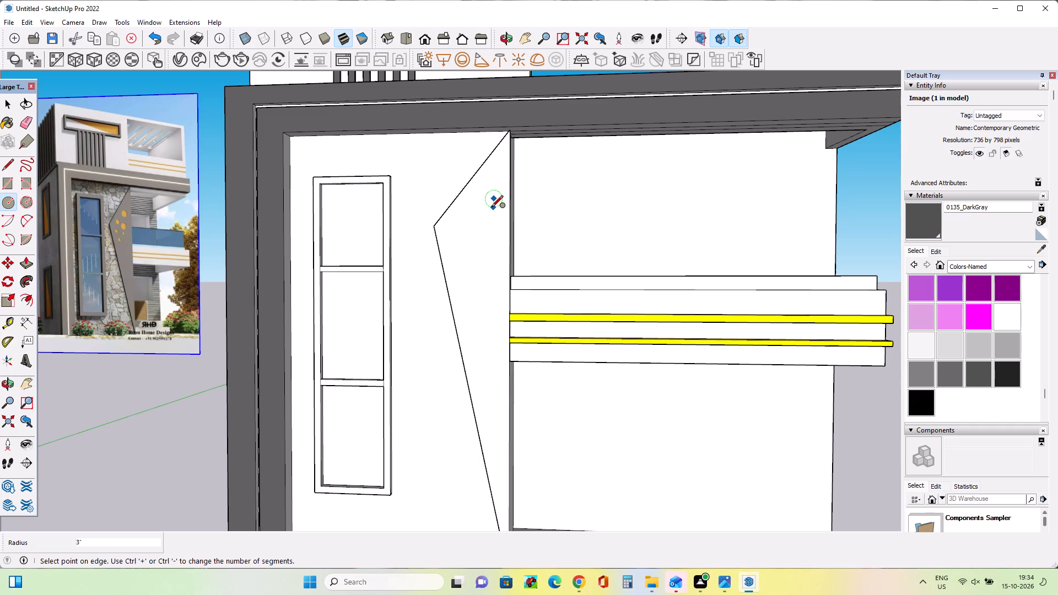
left_click(492, 208)
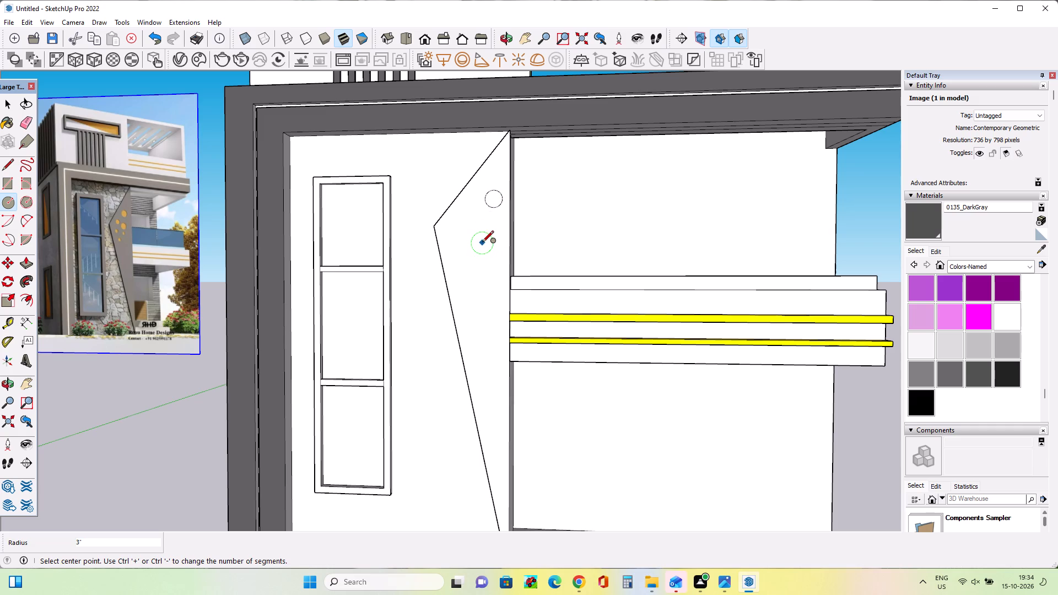
left_click(489, 242)
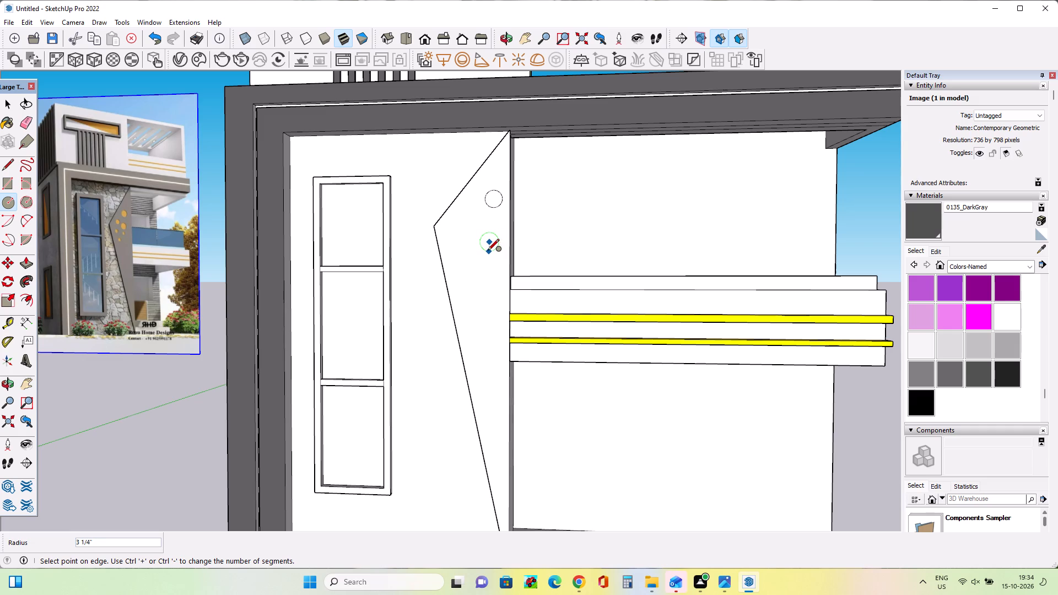
left_click(488, 251)
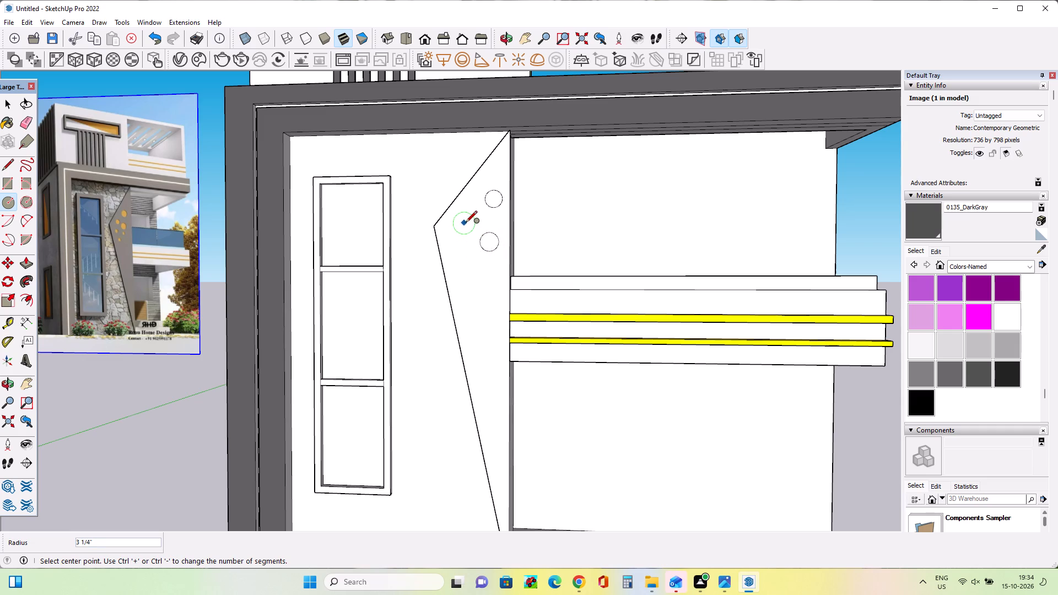
left_click(469, 226)
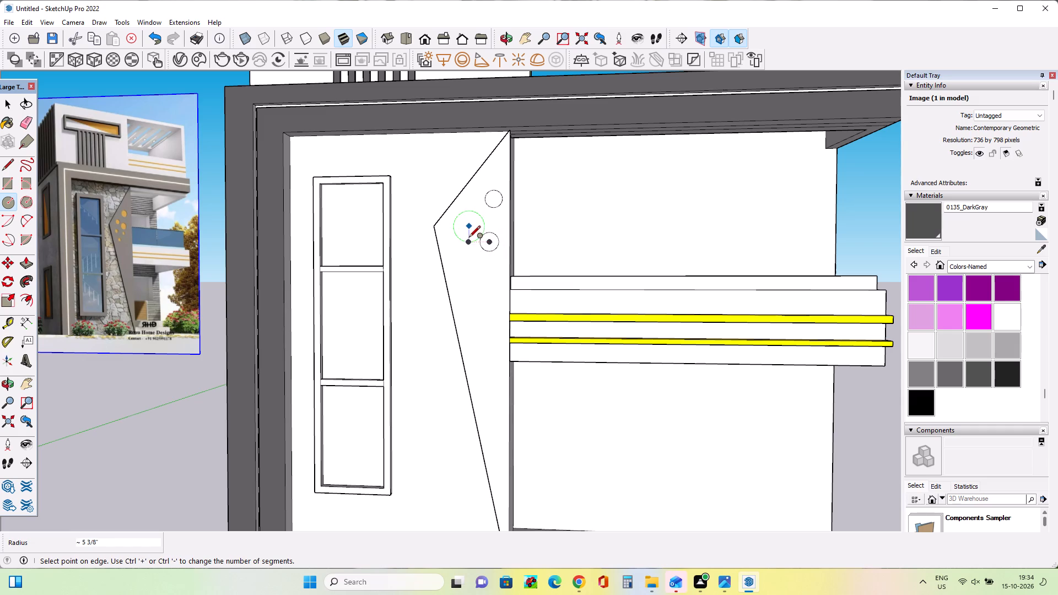
left_click(471, 233)
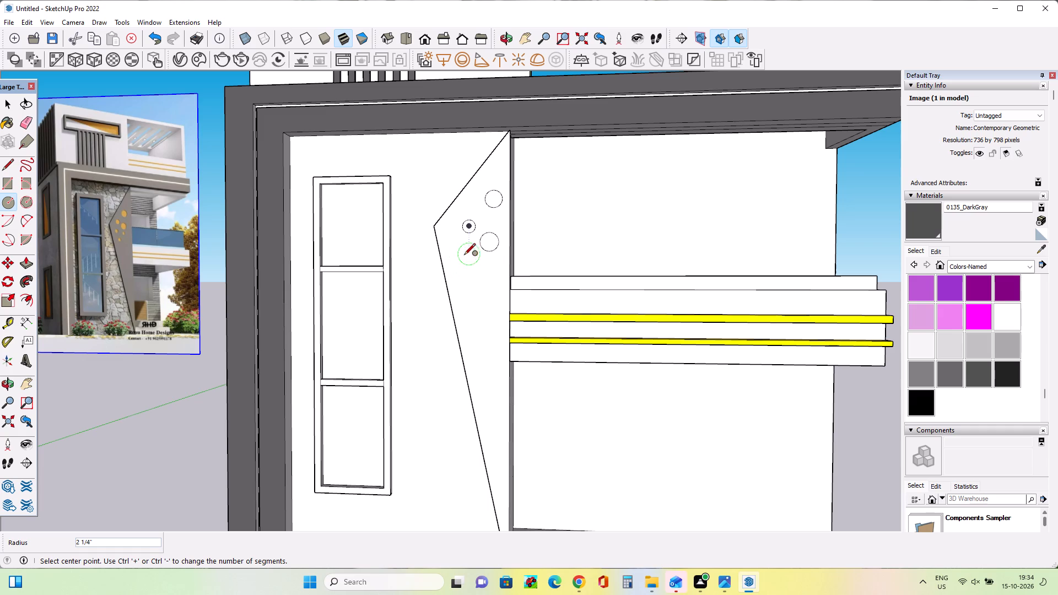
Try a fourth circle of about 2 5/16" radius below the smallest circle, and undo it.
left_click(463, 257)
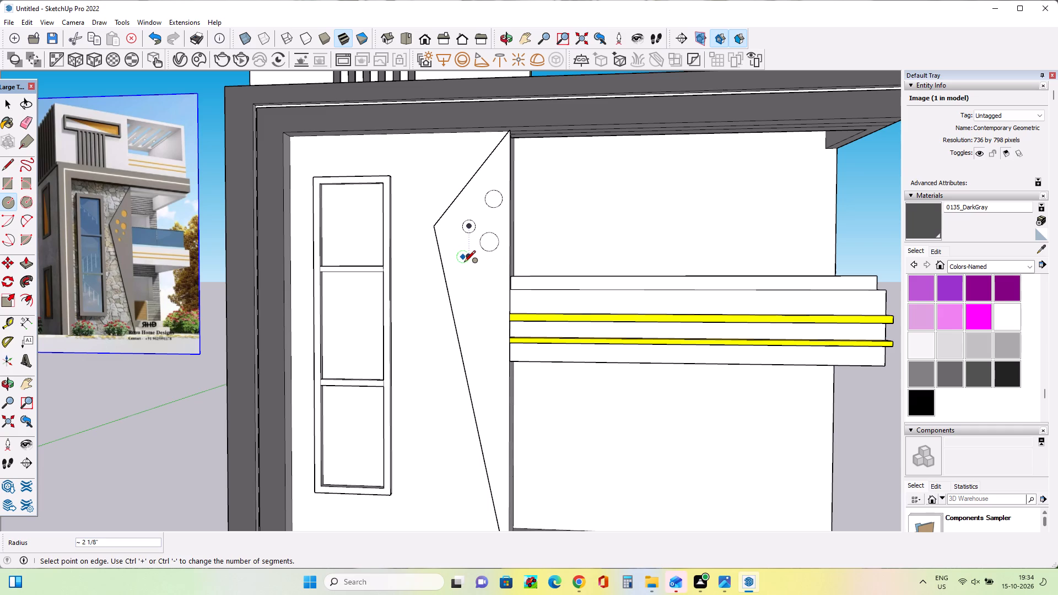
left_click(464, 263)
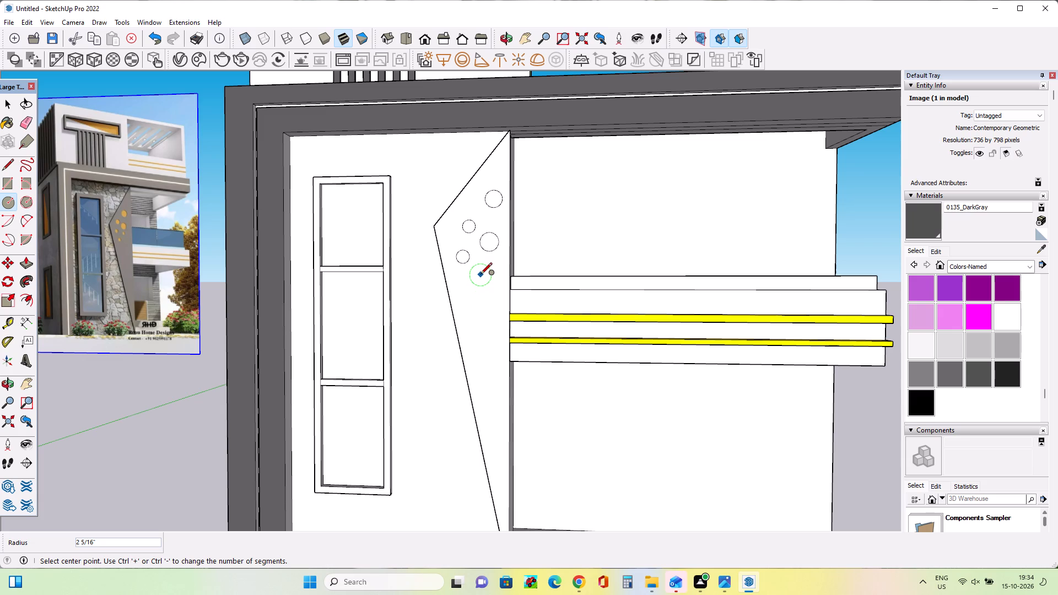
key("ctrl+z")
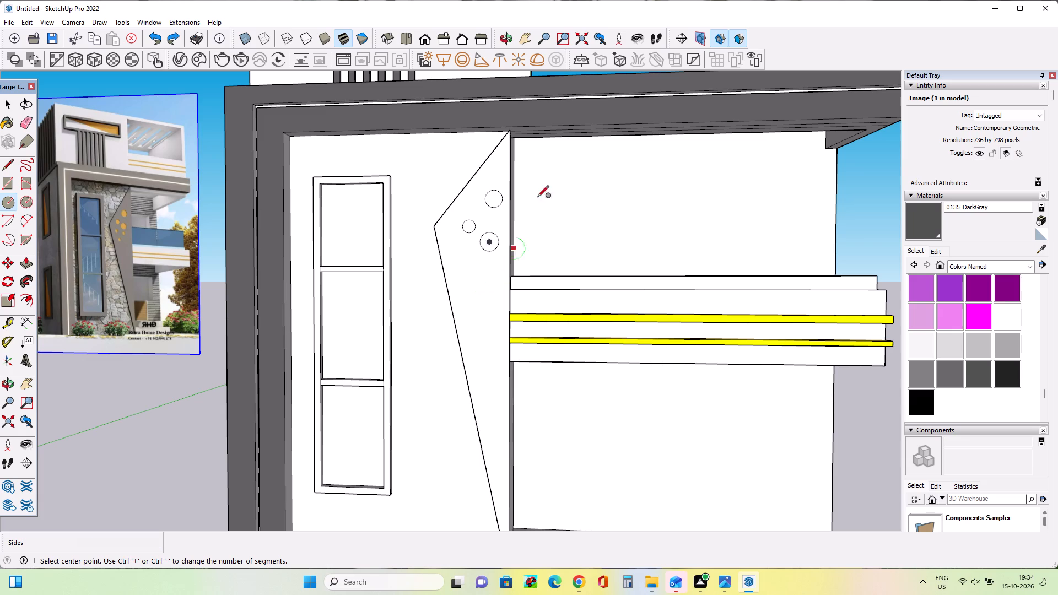
Draw a circle of about 1 7/8" radius on the angular panel, just below the 2 1/4" radius circle.
left_click(466, 252)
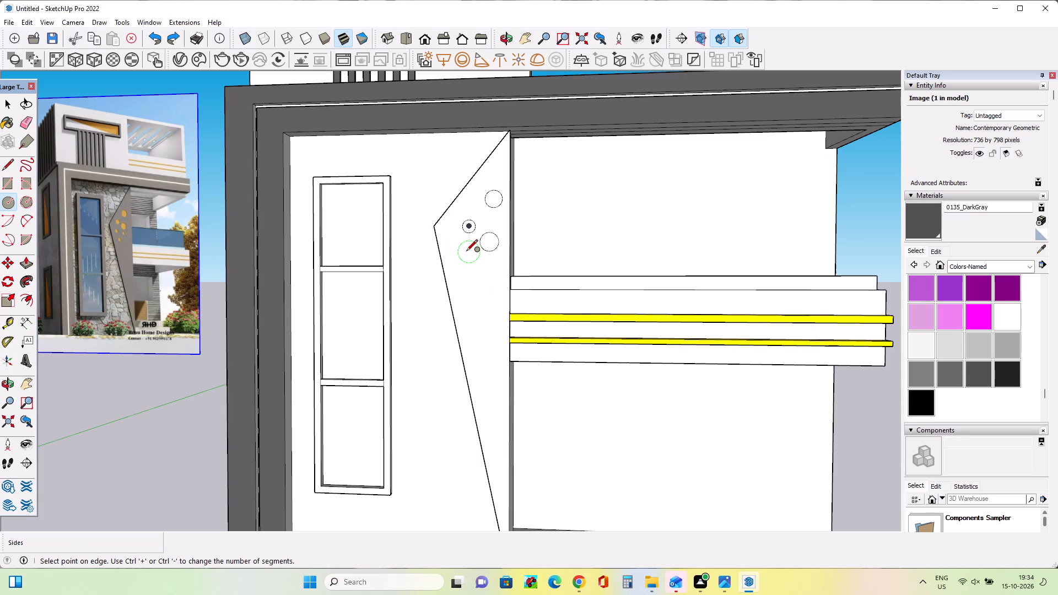
scroll(468, 258, "up", 4)
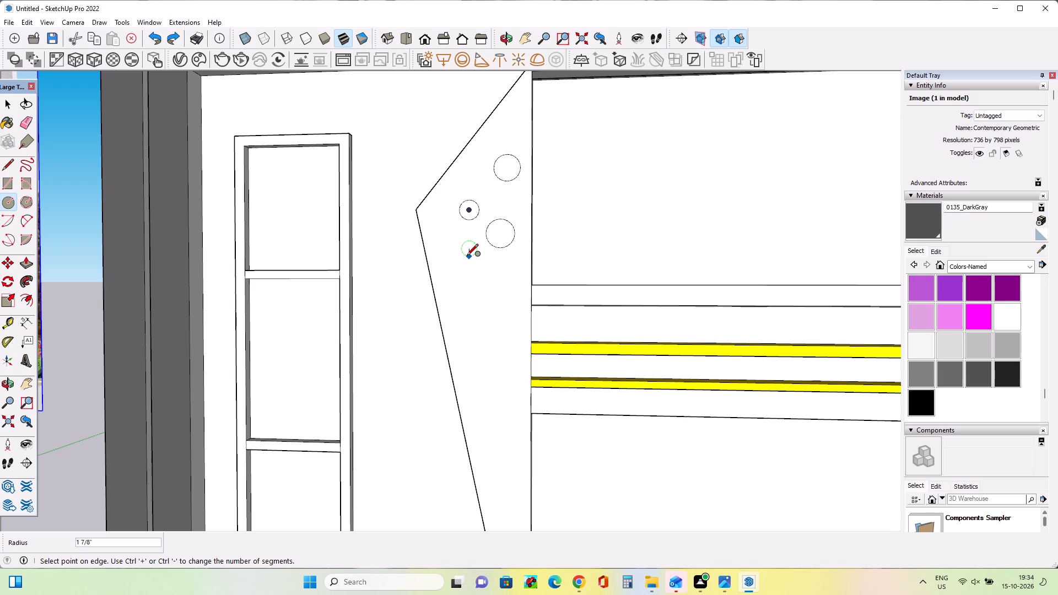
left_click(467, 256)
Undo the last small circle and redraw it slightly lower on the angular panel with a radius of about 1 7/16".
scroll(488, 279, "down", 3)
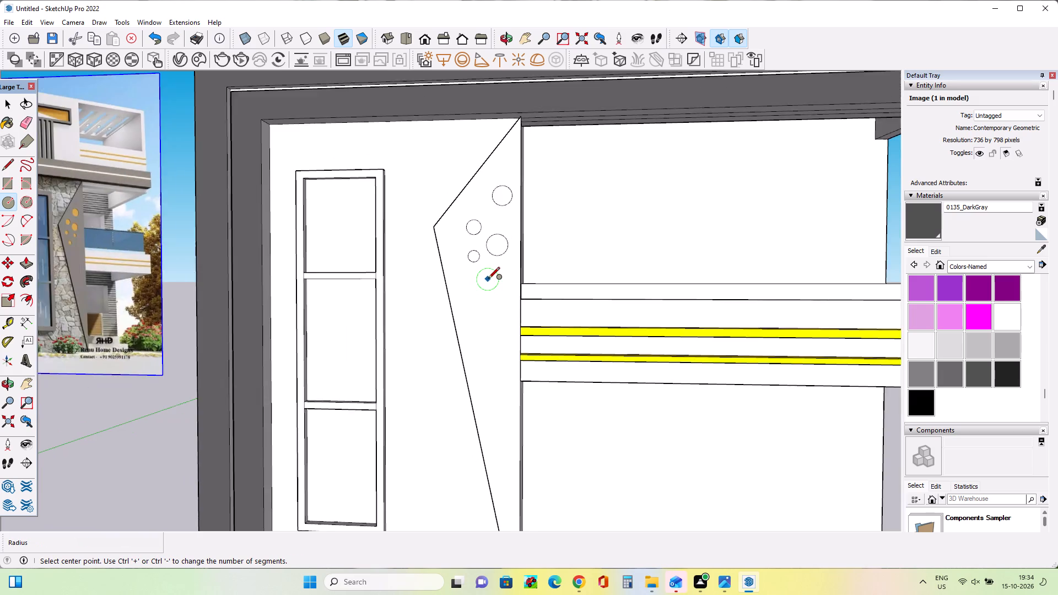
scroll(488, 279, "down", 3)
scroll(489, 279, "up", 2)
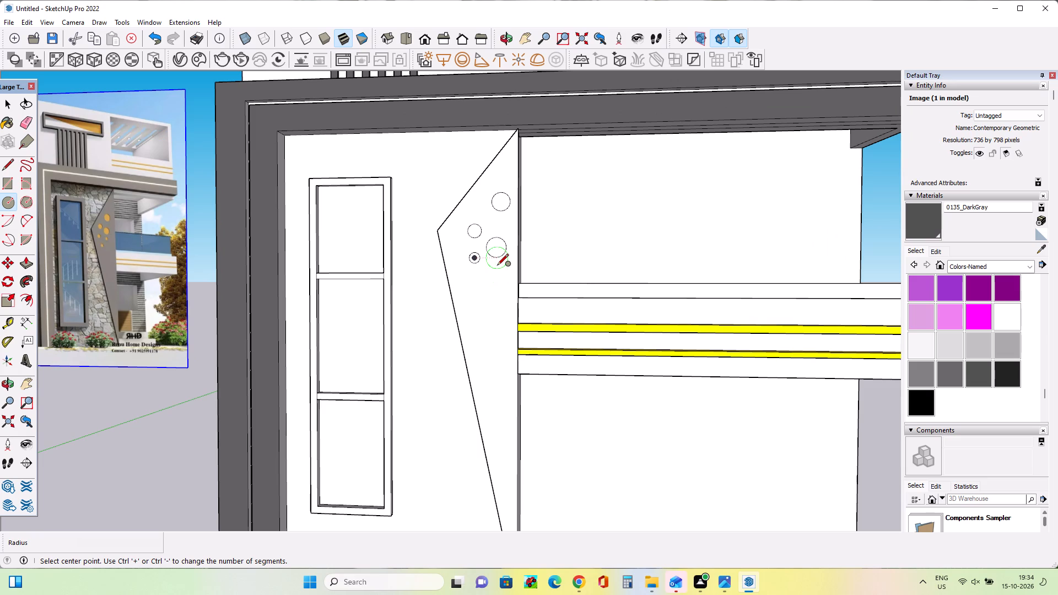
left_click(497, 266)
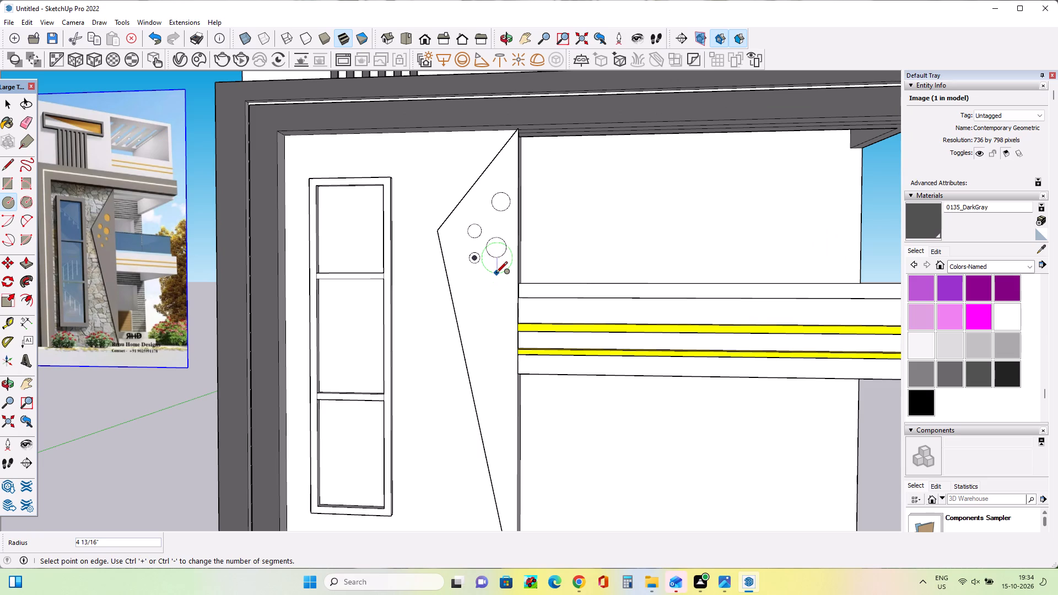
key("Escape")
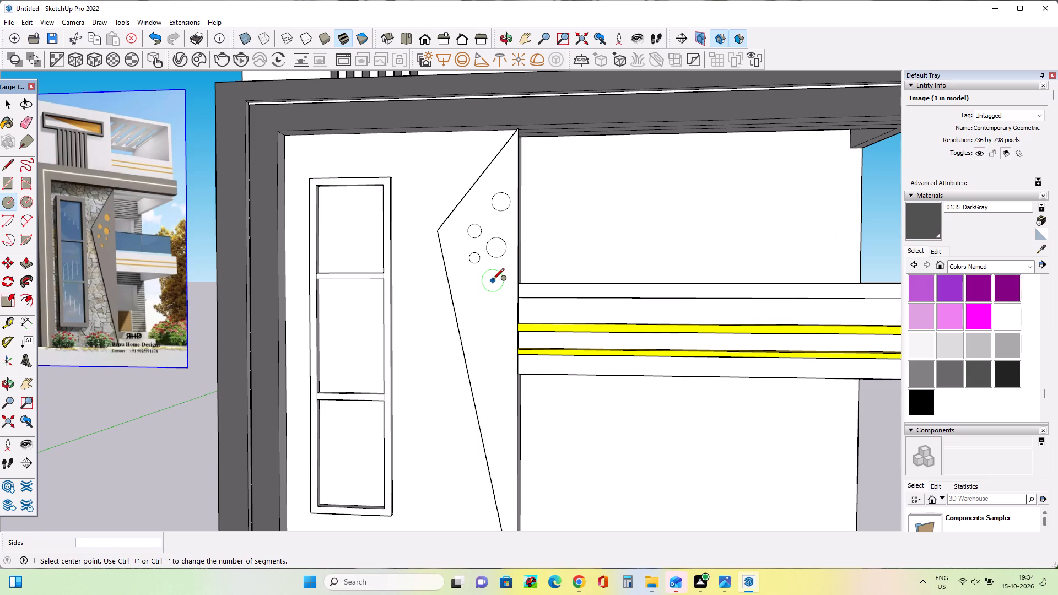
key("ctrl+z")
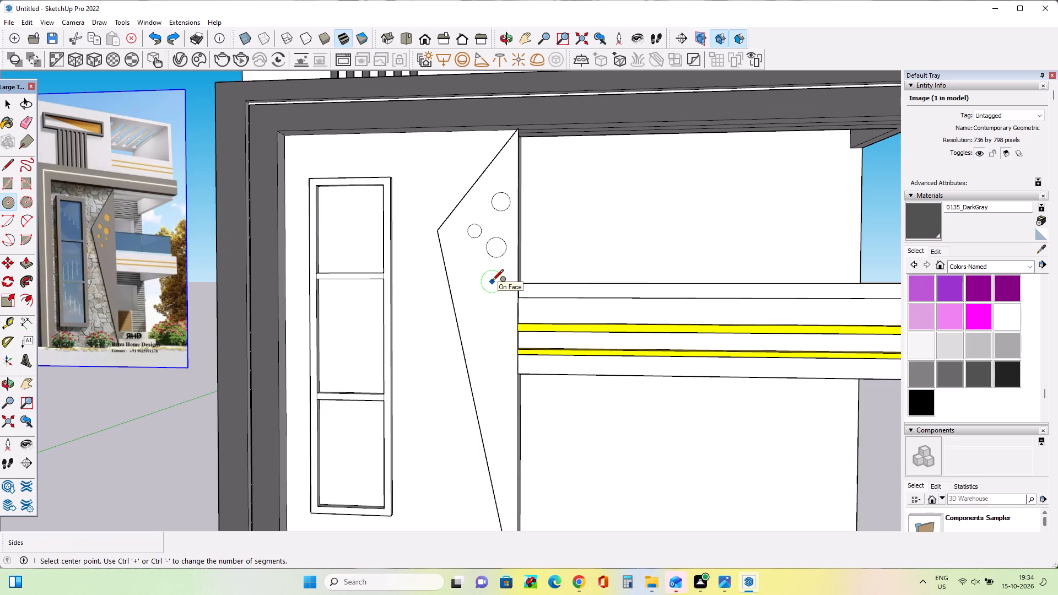
left_click(473, 269)
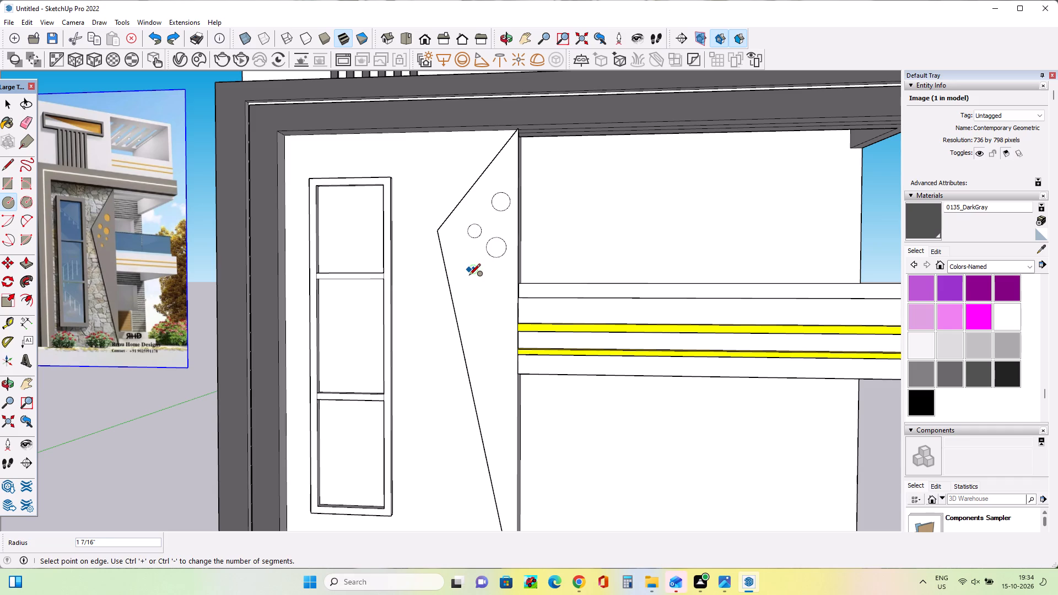
left_click(469, 276)
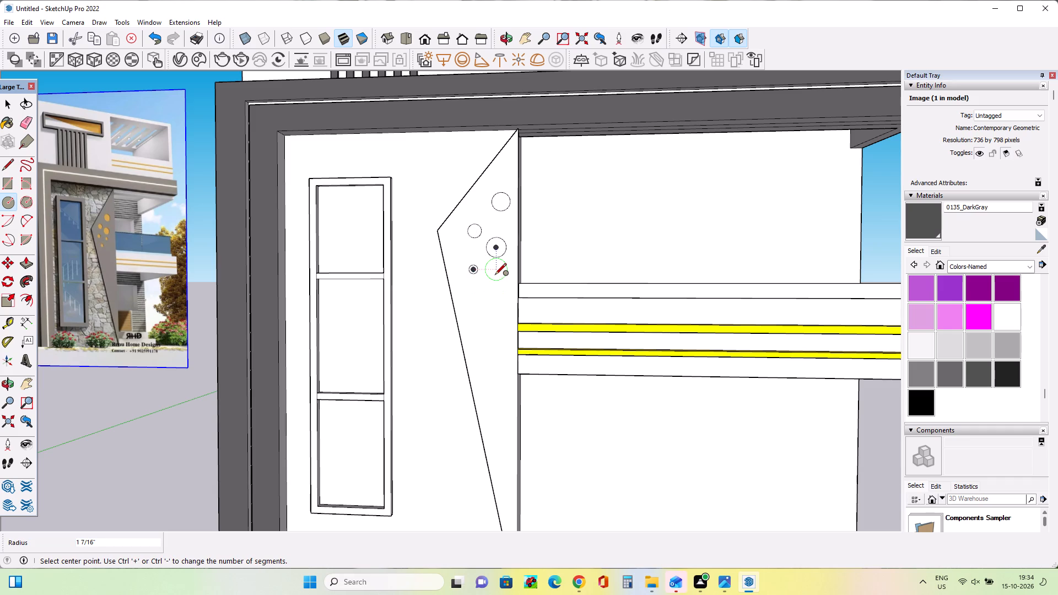
left_click(495, 275)
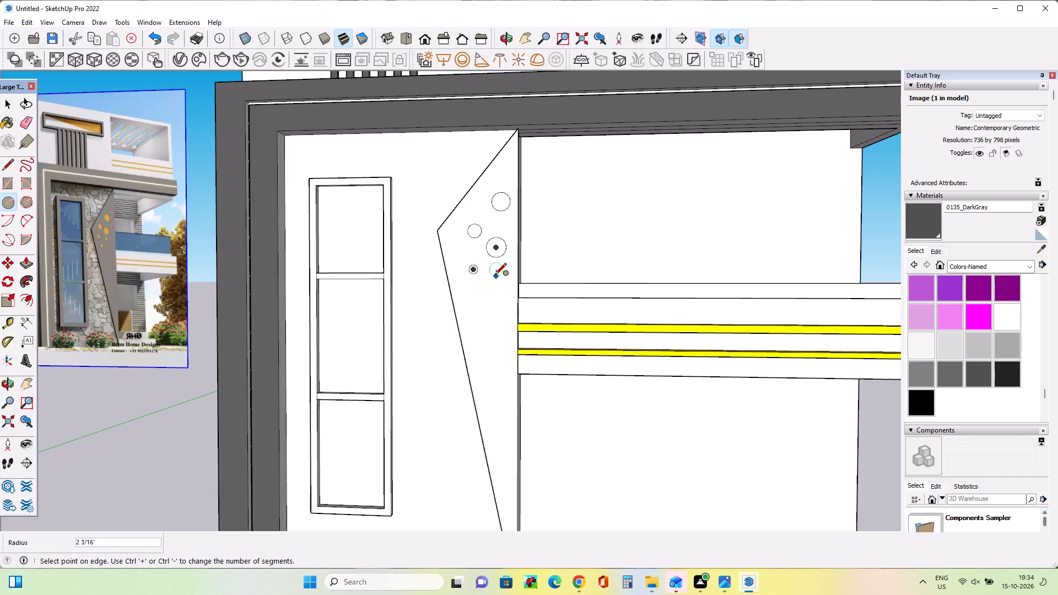
key("Escape")
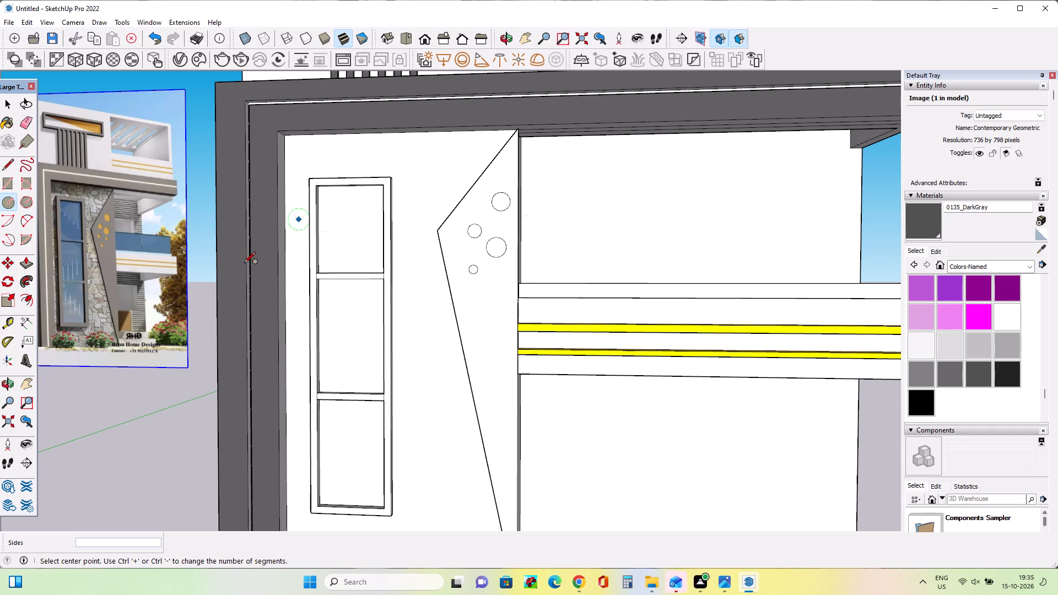
Copy the smallest circle about 7 11/16" to below the largest circle, and copy it again about 5 1/2" down between the two.
left_click(3, 100)
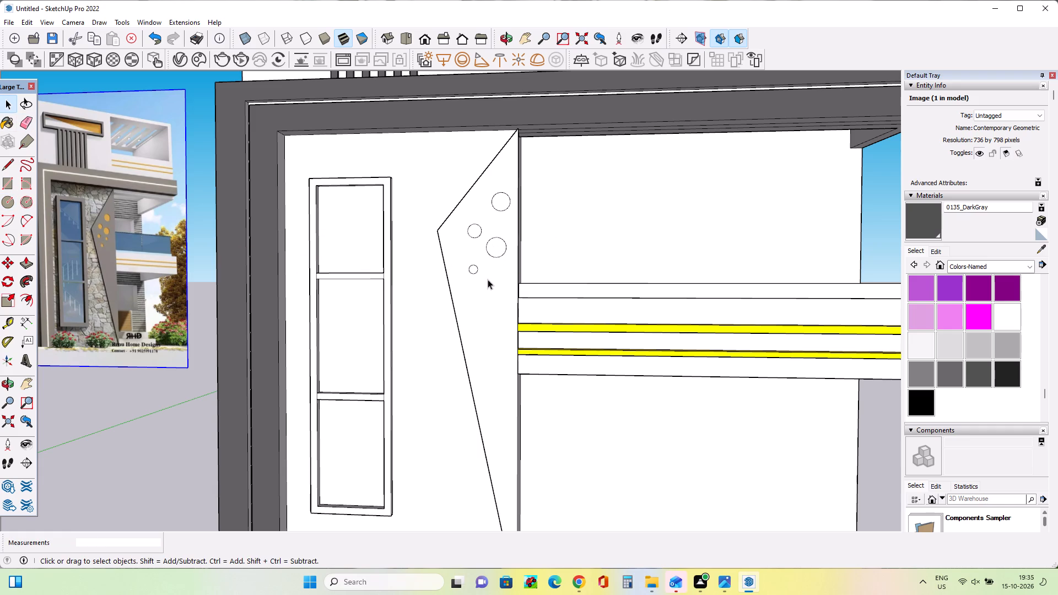
left_click(475, 271)
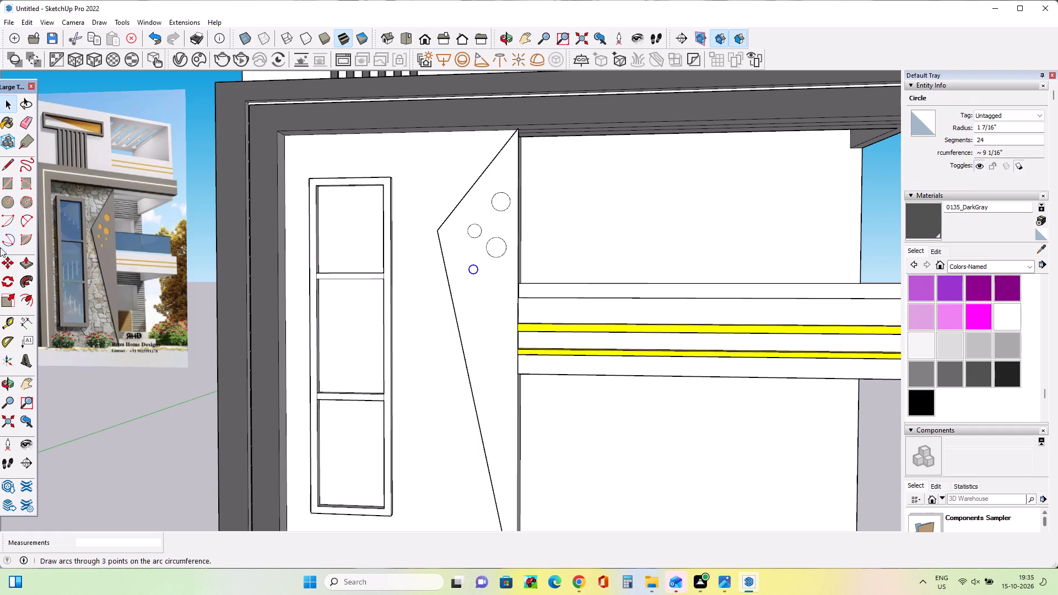
left_click(6, 263)
left_click(474, 277)
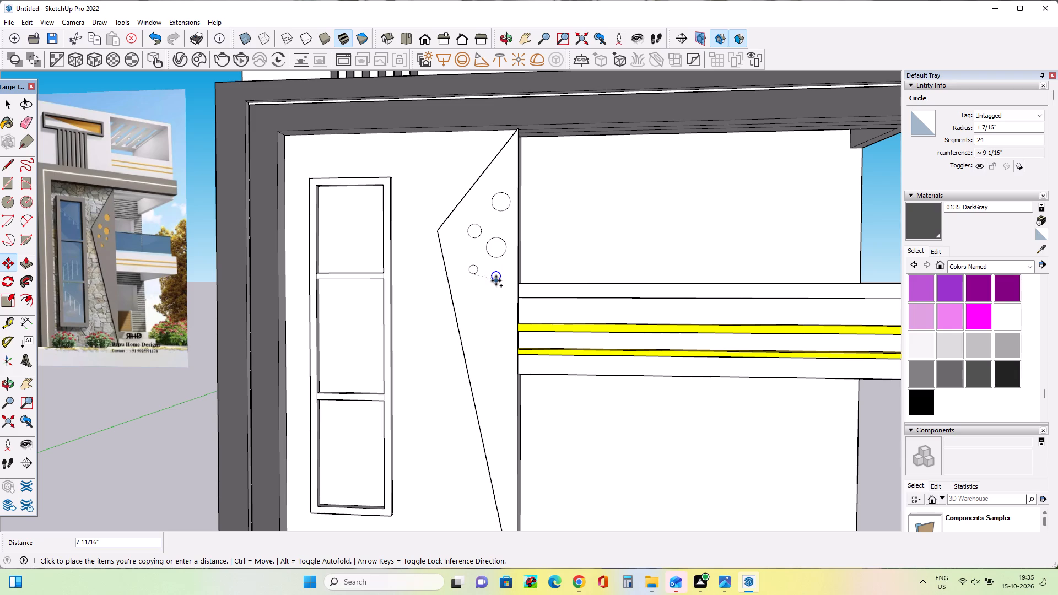
left_click(496, 280)
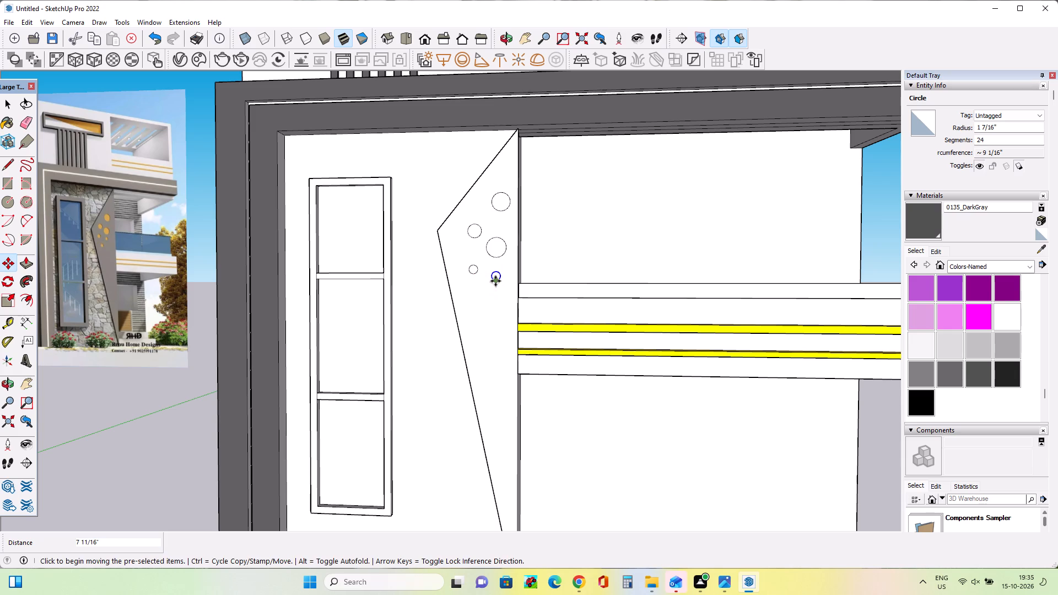
left_click(495, 281)
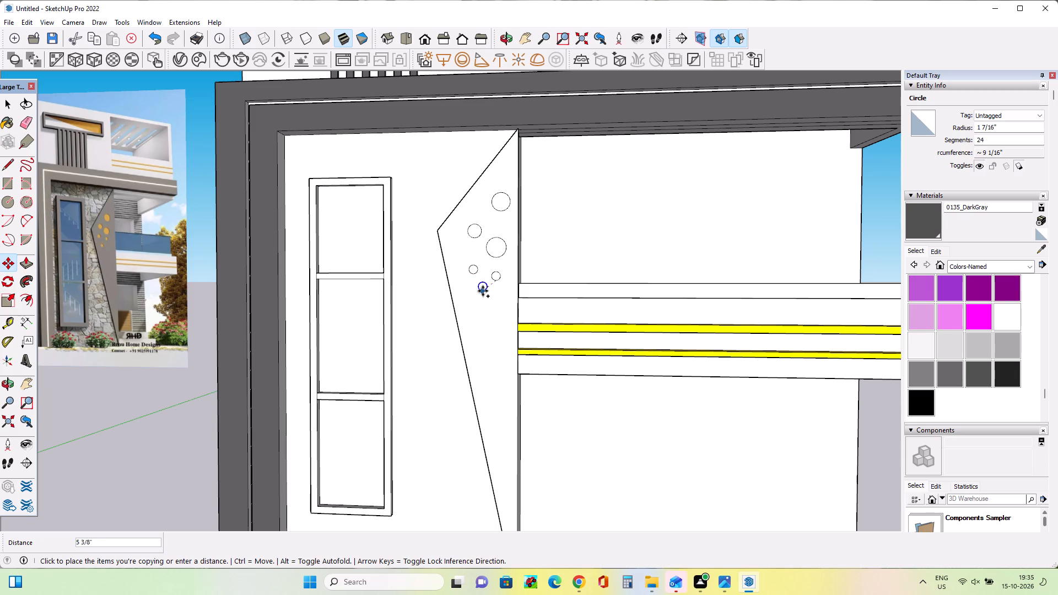
left_click(483, 291)
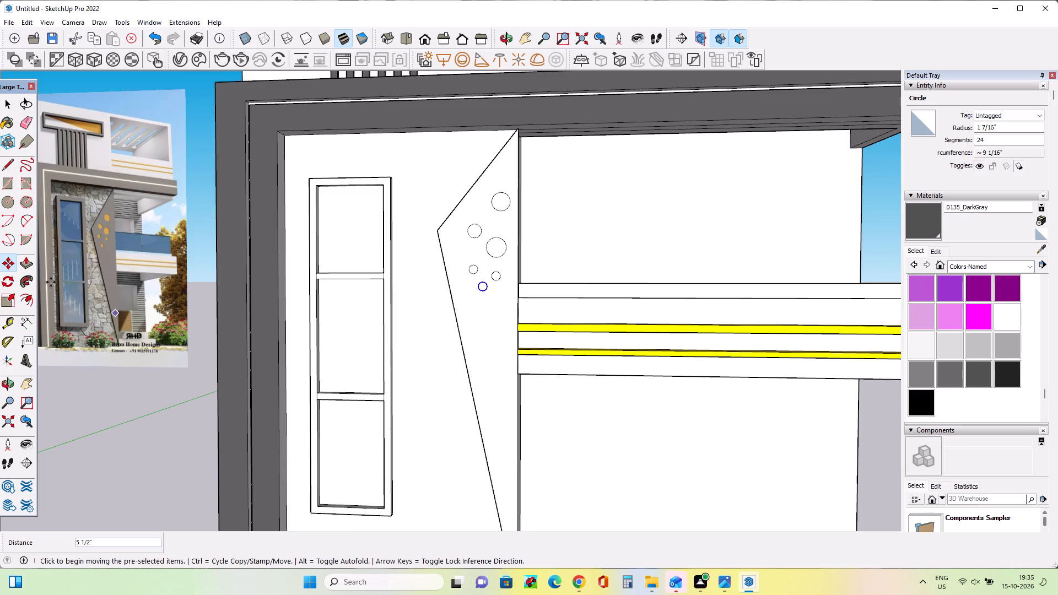
Recess the panel's three larger circles with Push/Pull, the largest by about 1 5/8" and the uppermost by about 11/16".
scroll(46, 238, "up", 10)
scroll(94, 246, "down", 7)
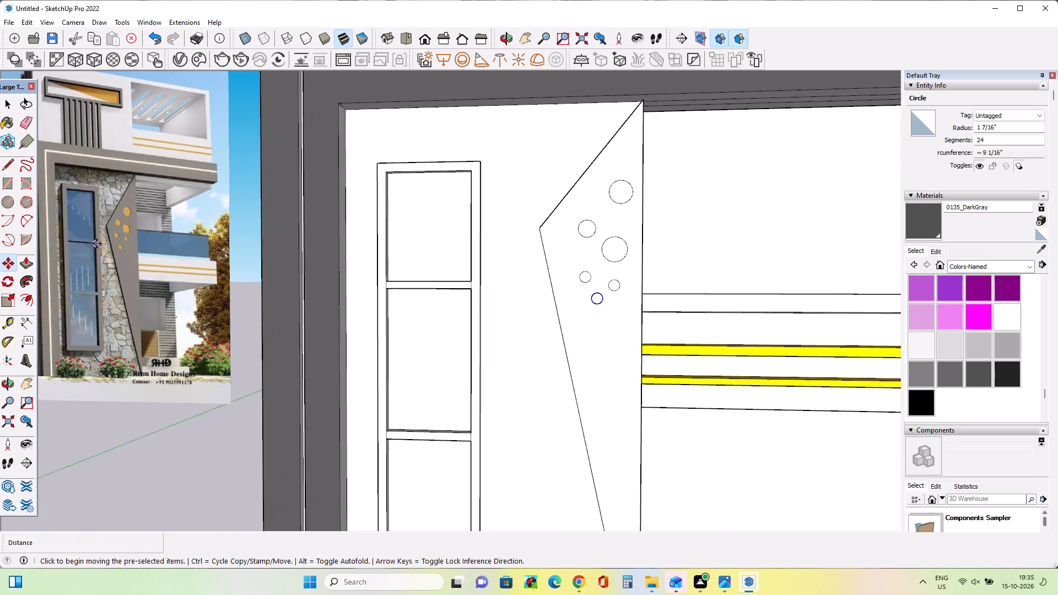
scroll(96, 244, "down", 6)
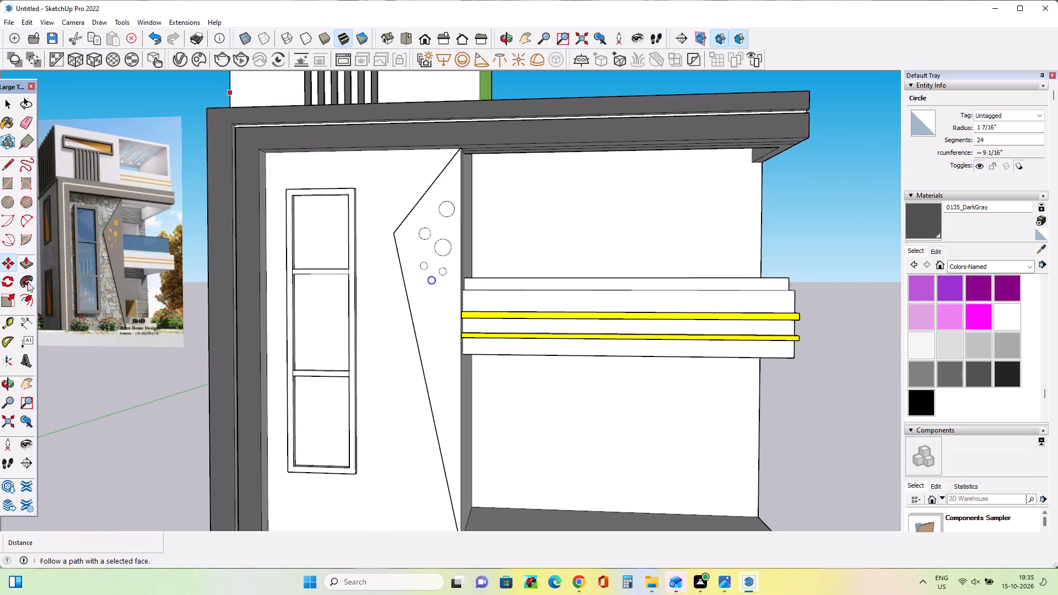
left_click(27, 260)
scroll(468, 251, "up", 7)
left_click(433, 252)
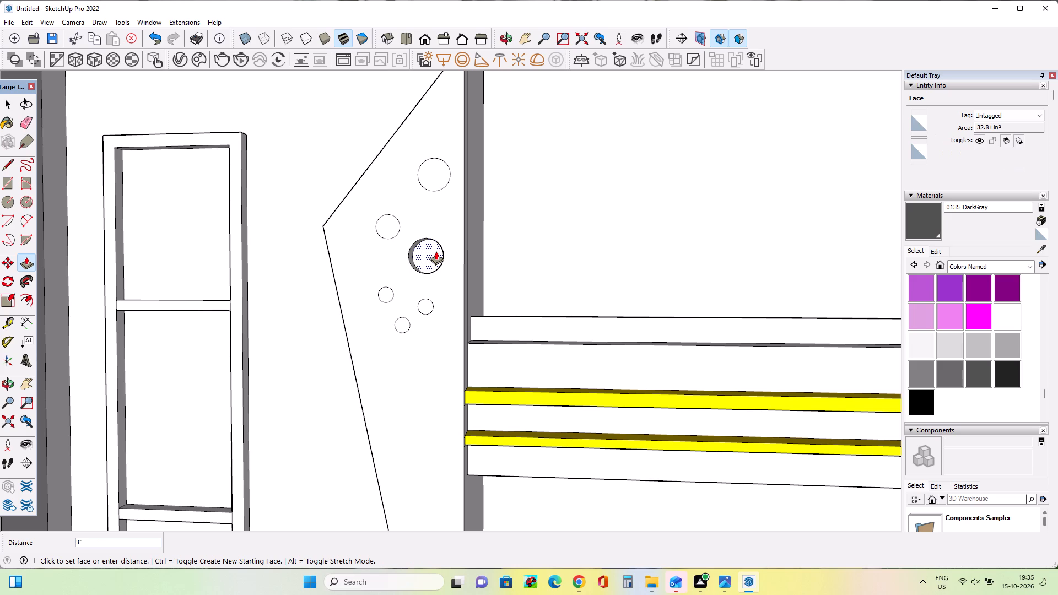
left_click(435, 251)
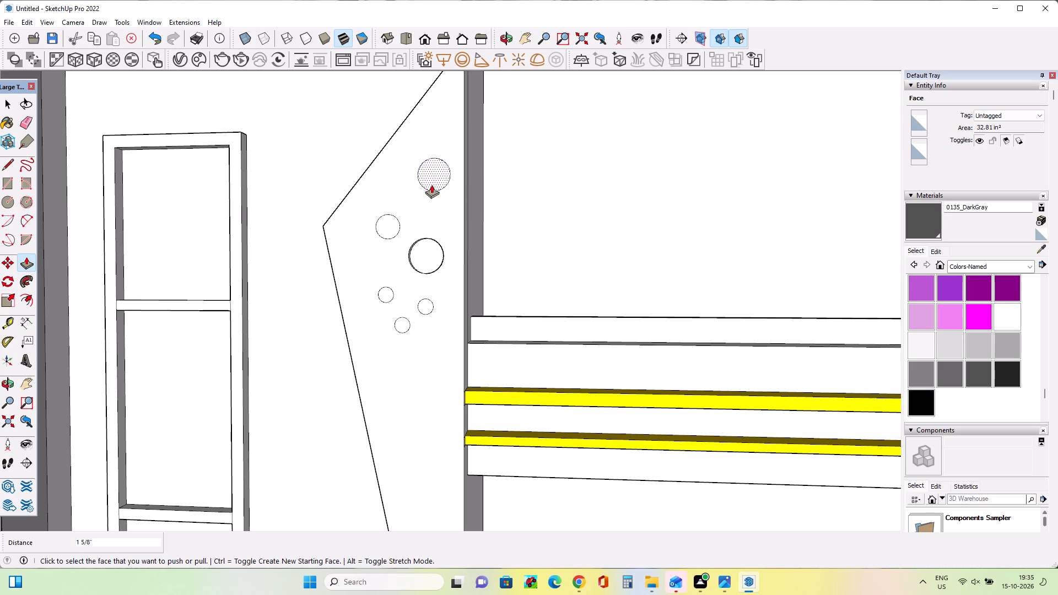
left_click(432, 183)
left_click(437, 179)
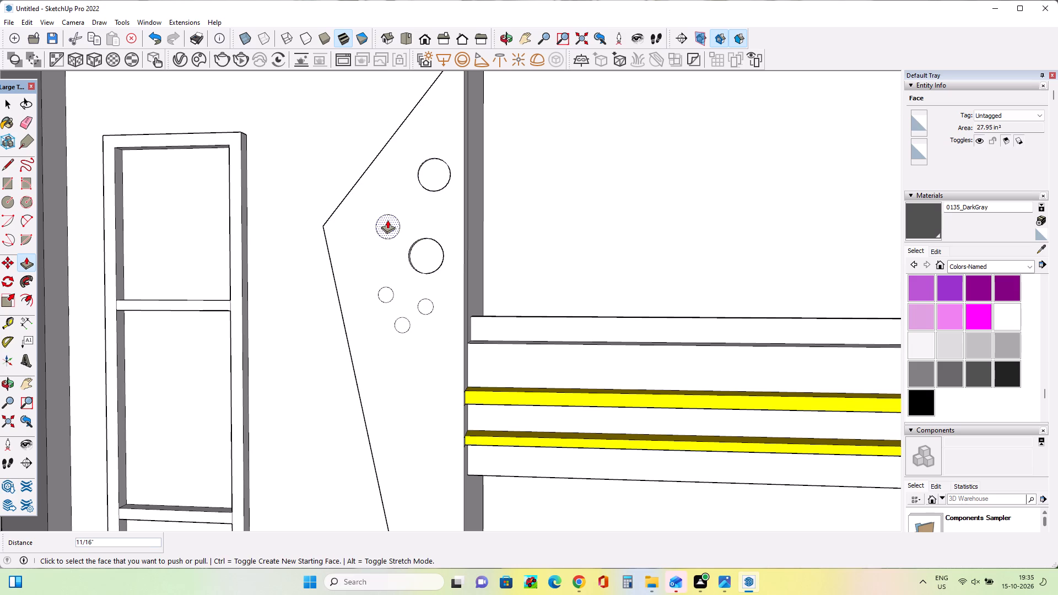
left_click(387, 220)
left_click(391, 220)
Recess the three small circles with Push/Pull, the lowest by about 1 1/16" and the one nearest the slanted edge by about 1 1/8".
middle_click_drag(465, 207, 601, 183)
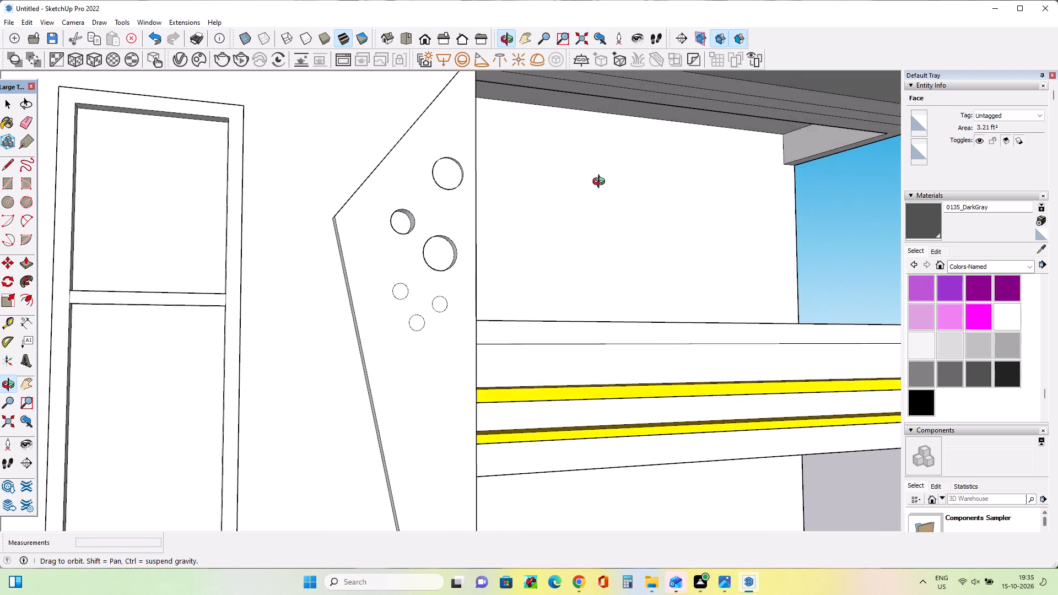
middle_click_drag(601, 183, 525, 206)
scroll(432, 306, "up", 4)
left_click(432, 307)
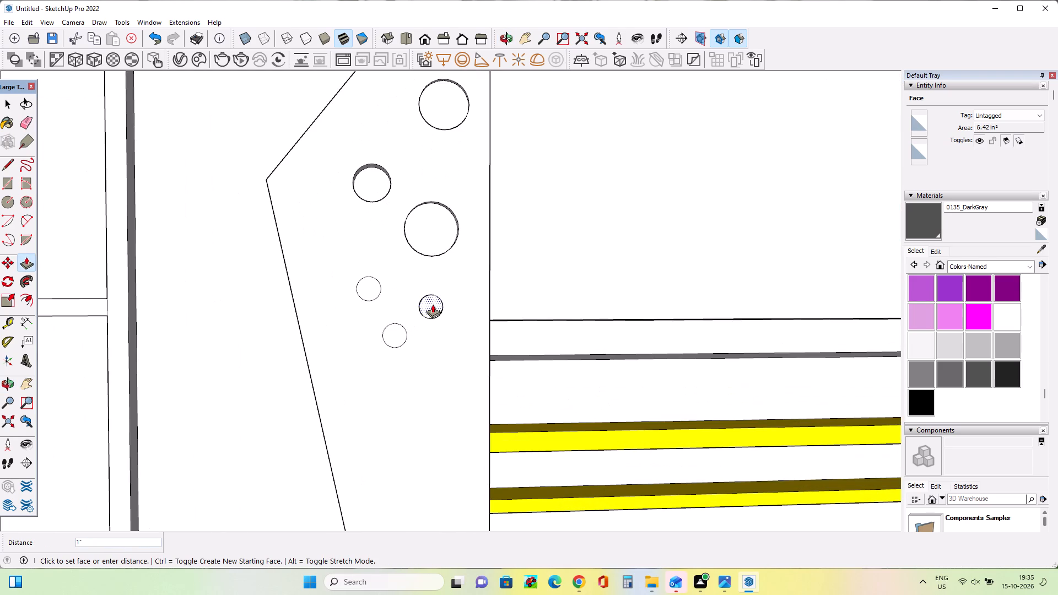
left_click(434, 302)
middle_click_drag(452, 323, 292, 371)
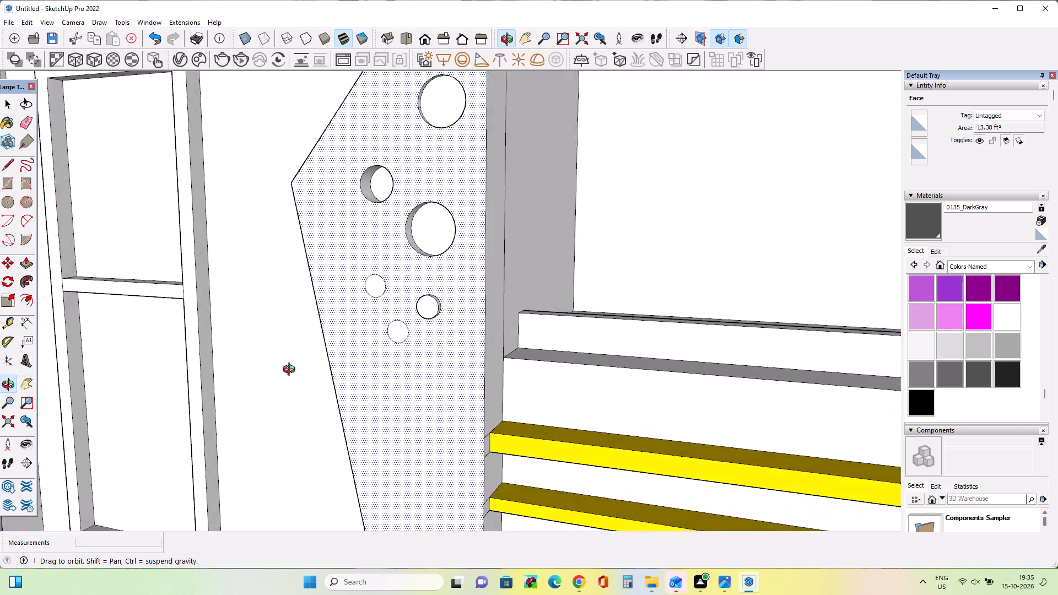
middle_click_drag(292, 371, 289, 372)
left_click(424, 306)
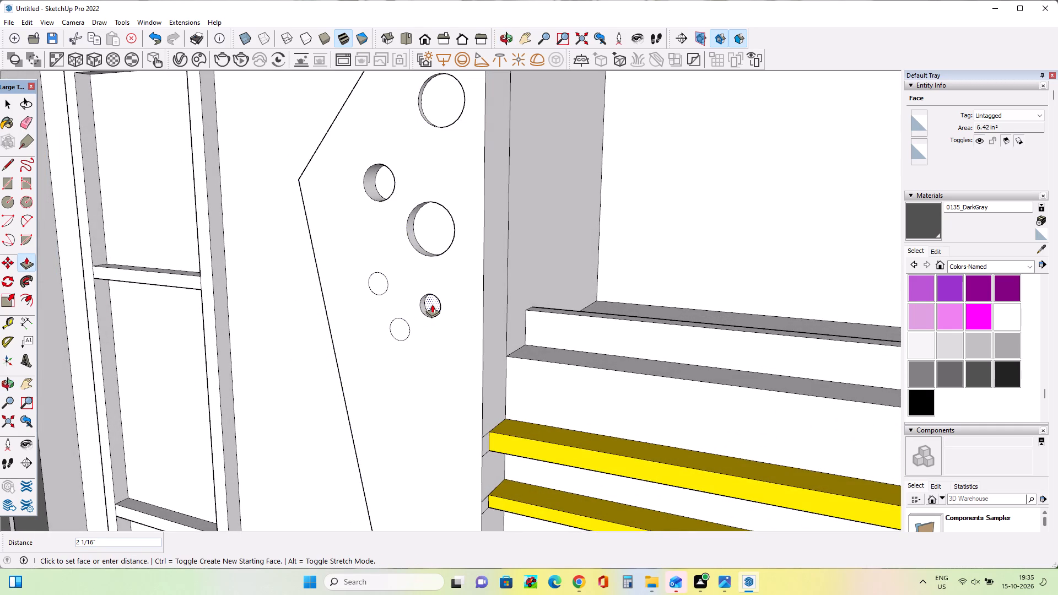
left_click(431, 304)
left_click(396, 331)
left_click(400, 329)
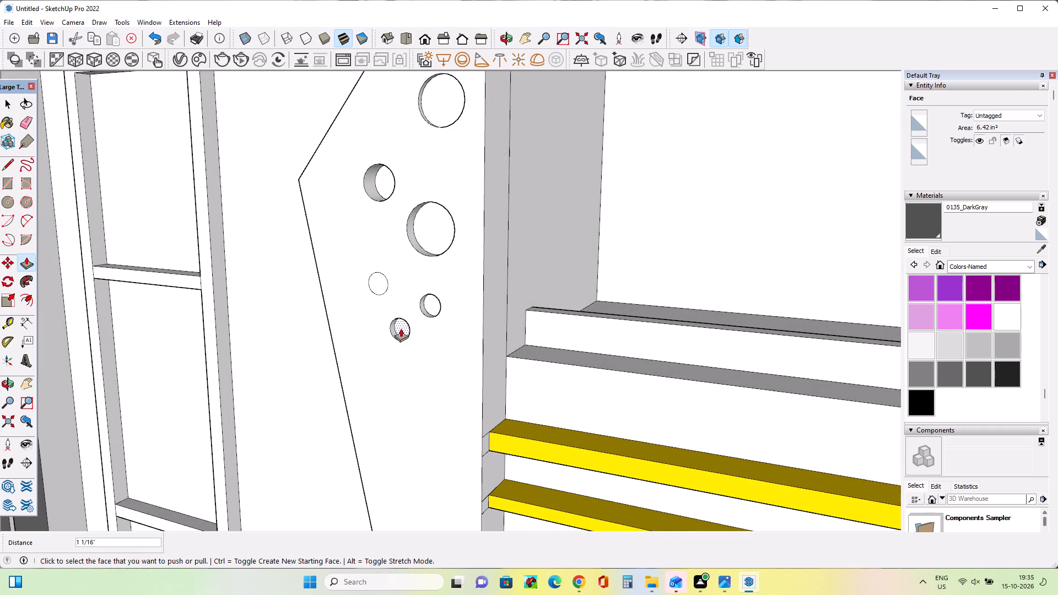
left_click(377, 283)
left_click(382, 283)
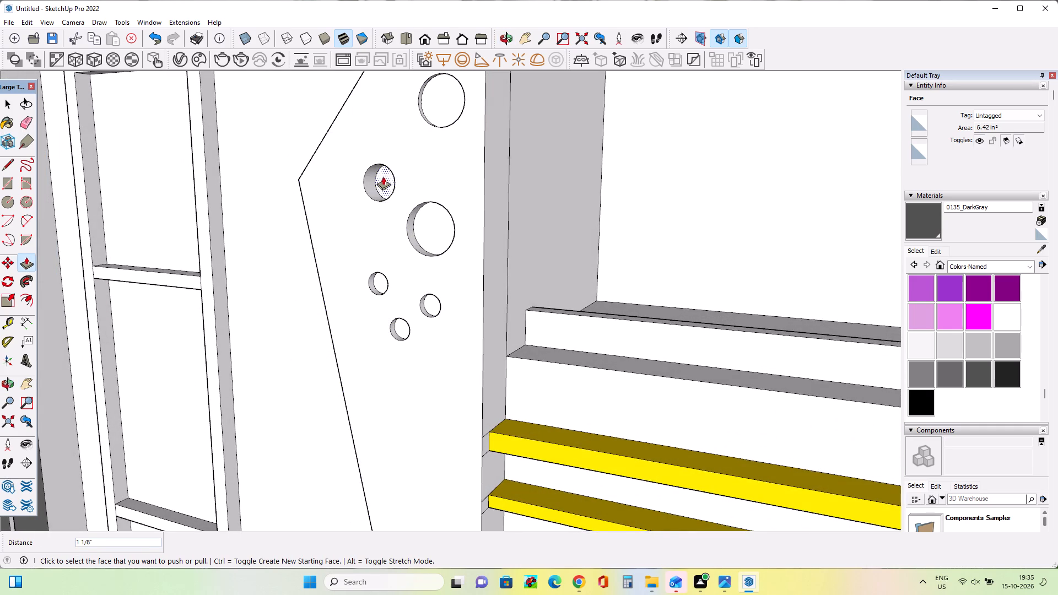
Make the medium circle's recess about 1 13/16" shallower and the largest circle's about 1 1/16" shallower, and fine-adjust the largest by another 3/8".
left_click(383, 177)
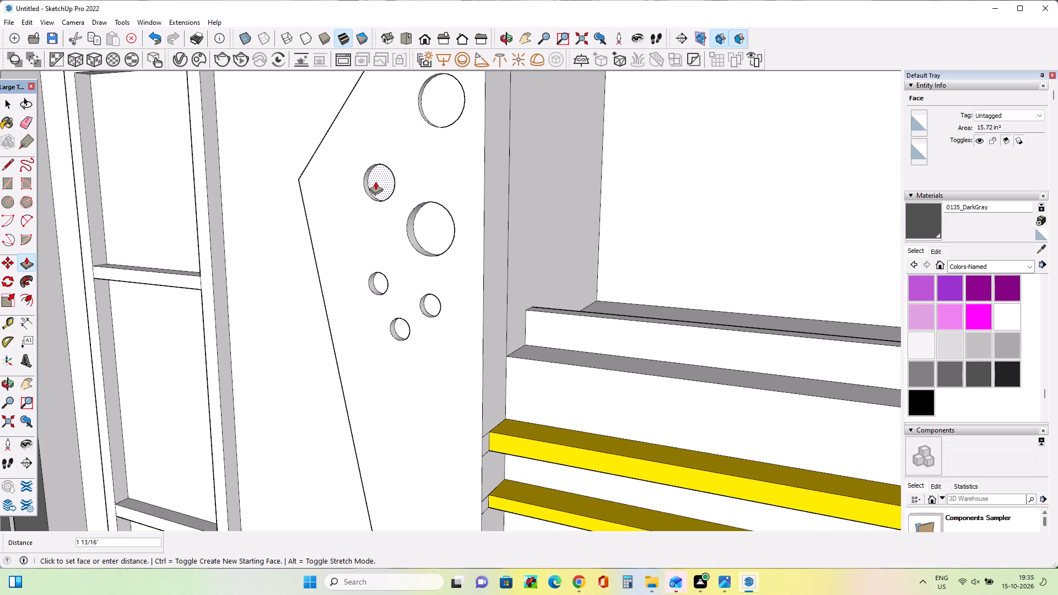
left_click(375, 181)
left_click(430, 230)
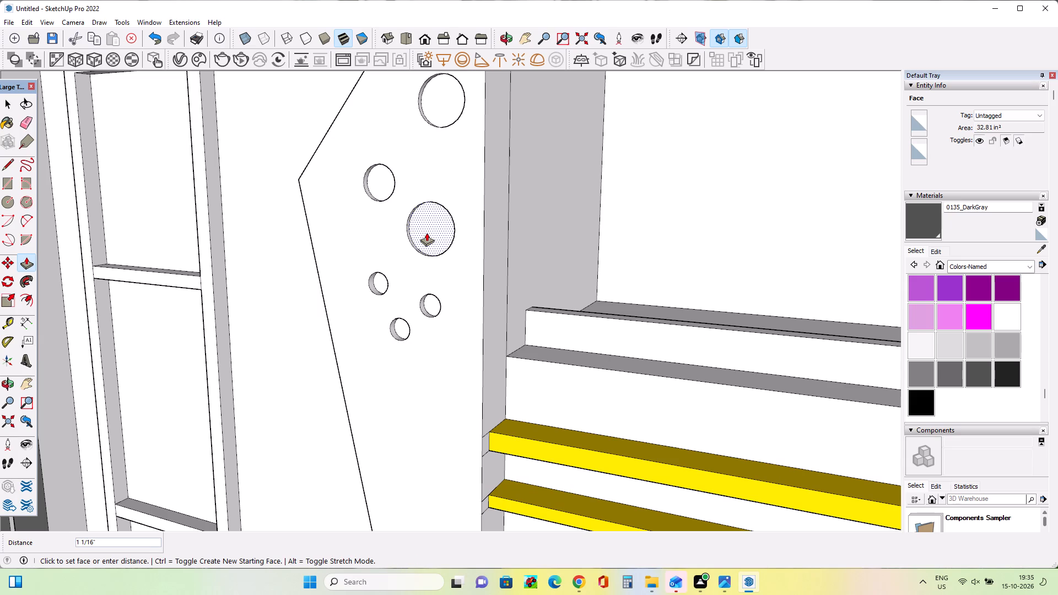
left_click(427, 232)
middle_click_drag(399, 245, 509, 225)
scroll(509, 225, "down", 7)
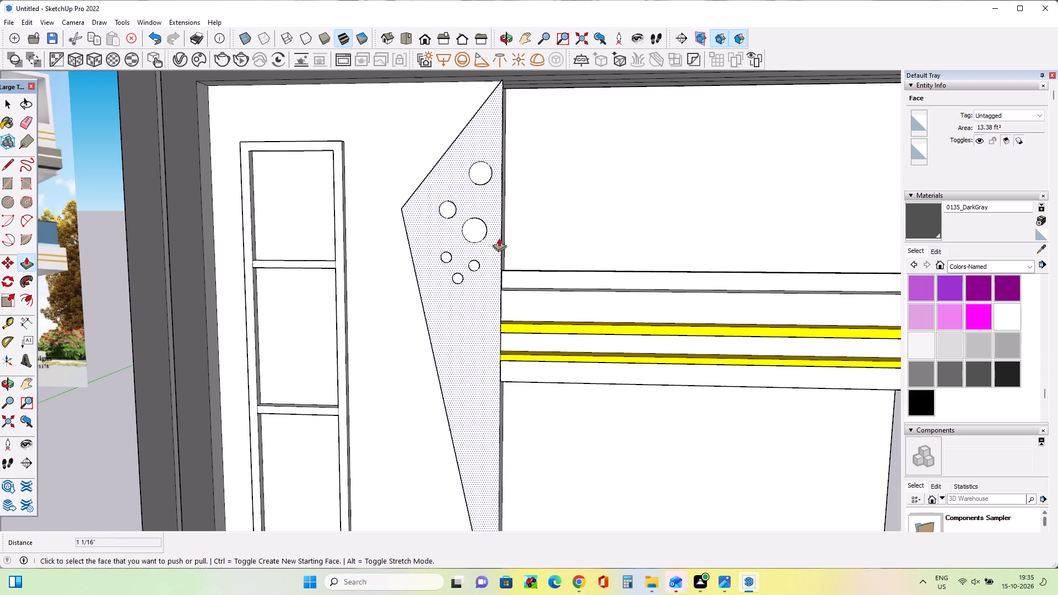
scroll(519, 233, "up", 5)
middle_click_drag(488, 237, 378, 269)
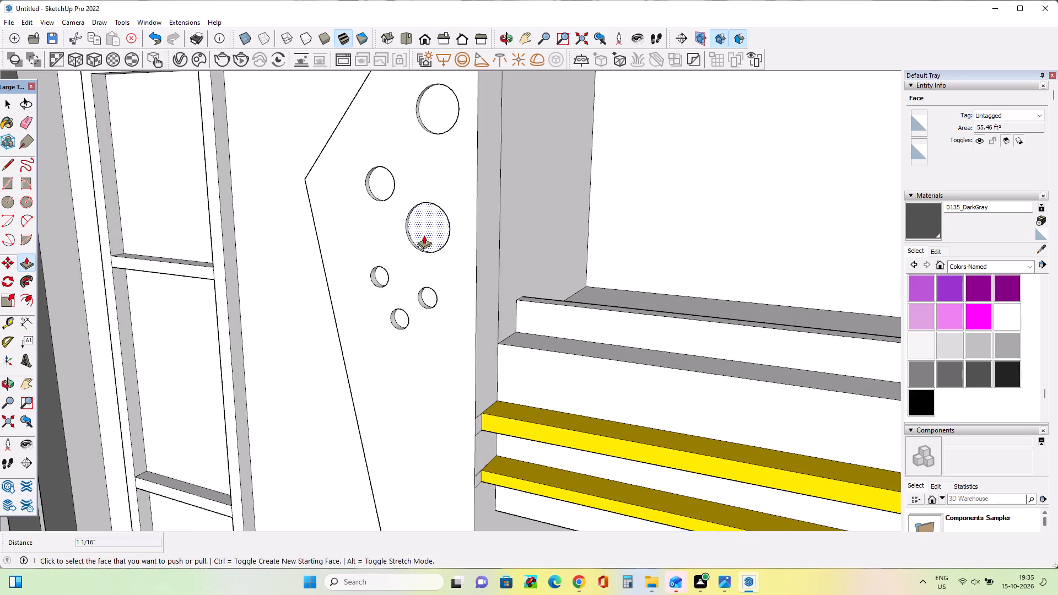
left_click(424, 235)
left_click(425, 234)
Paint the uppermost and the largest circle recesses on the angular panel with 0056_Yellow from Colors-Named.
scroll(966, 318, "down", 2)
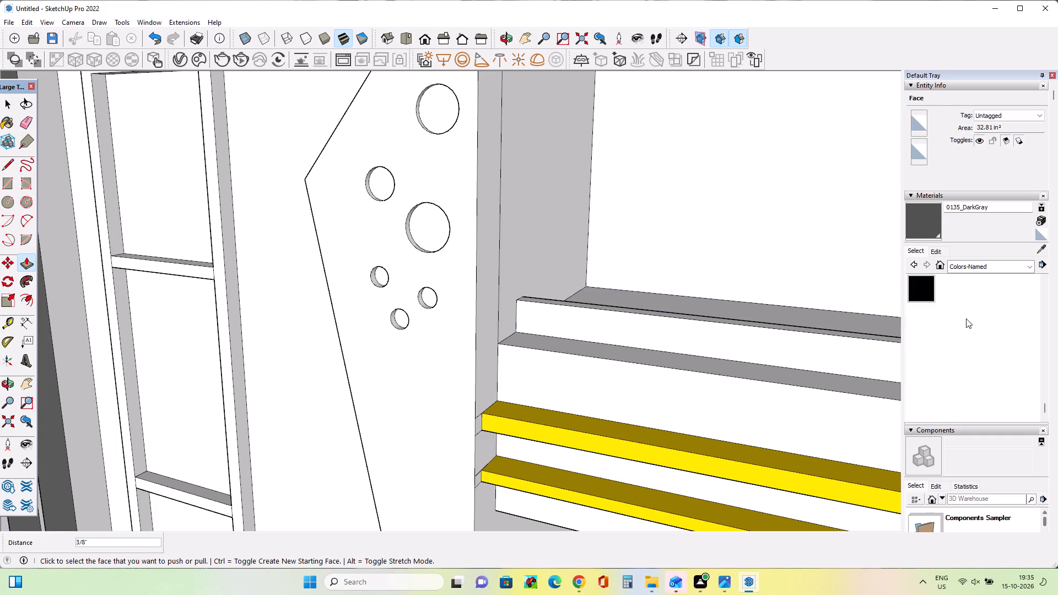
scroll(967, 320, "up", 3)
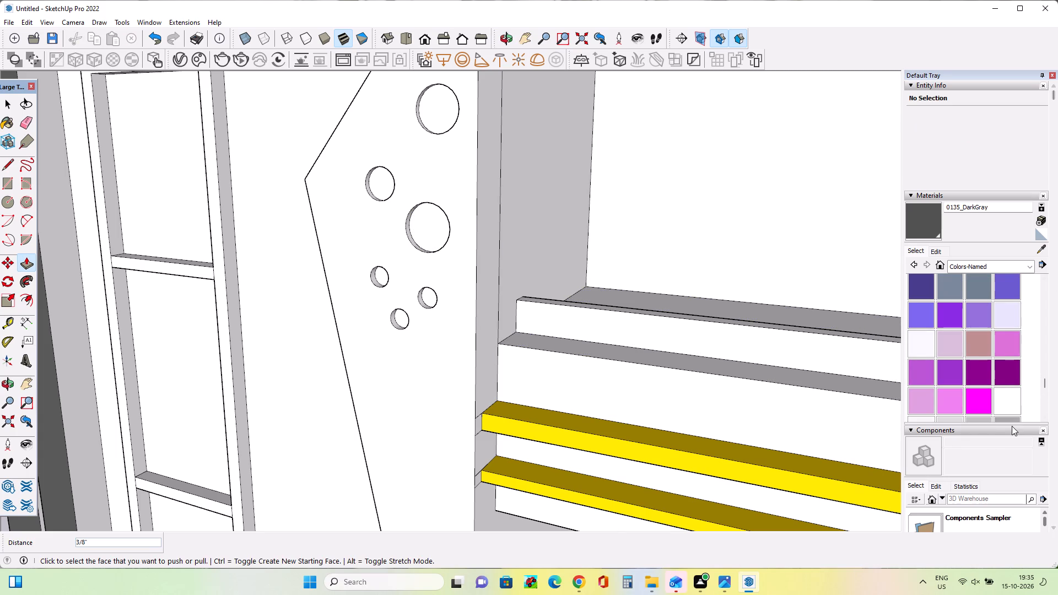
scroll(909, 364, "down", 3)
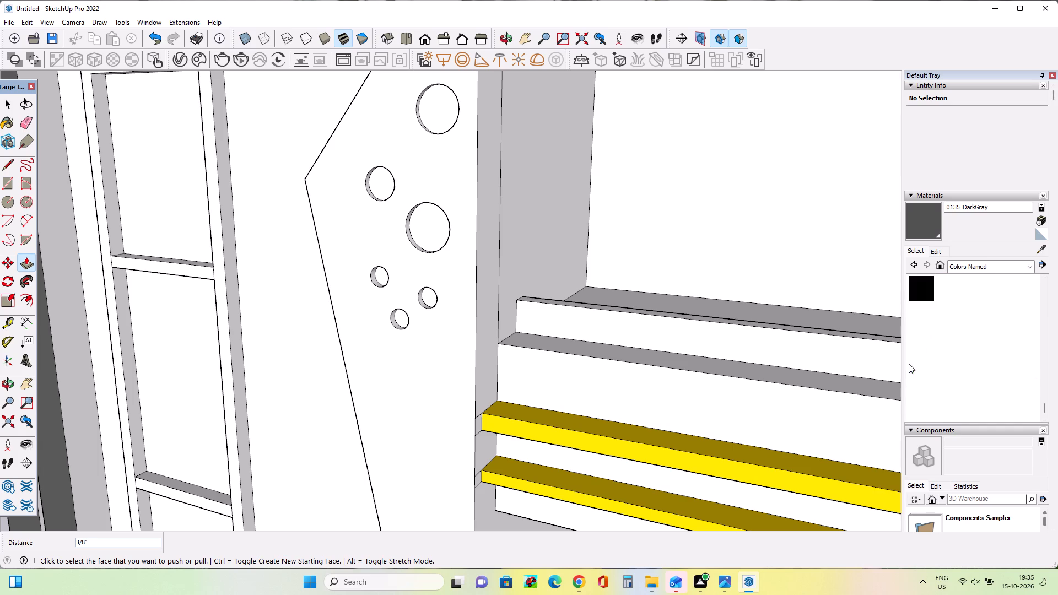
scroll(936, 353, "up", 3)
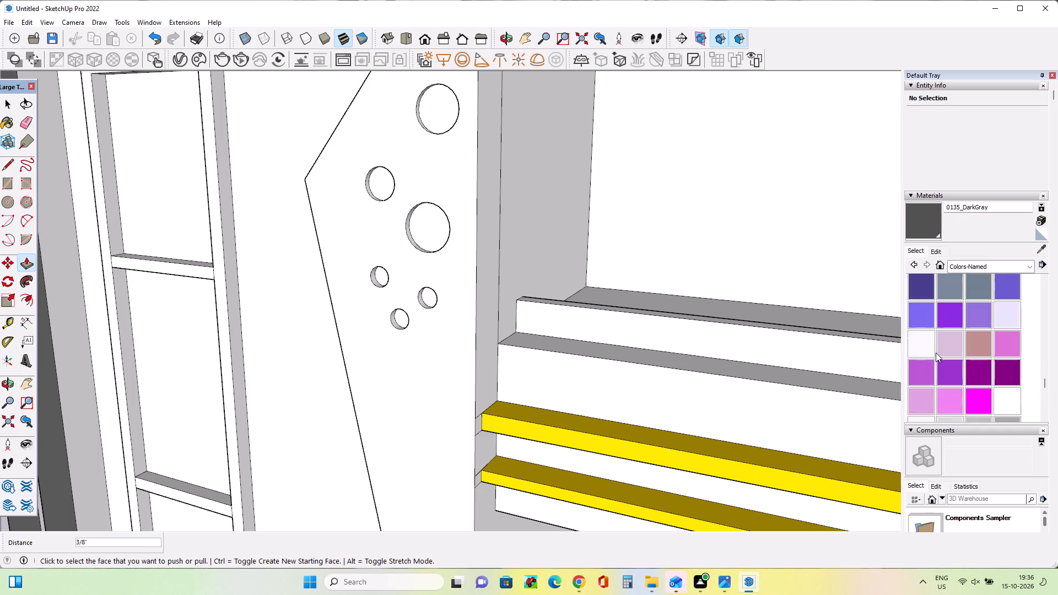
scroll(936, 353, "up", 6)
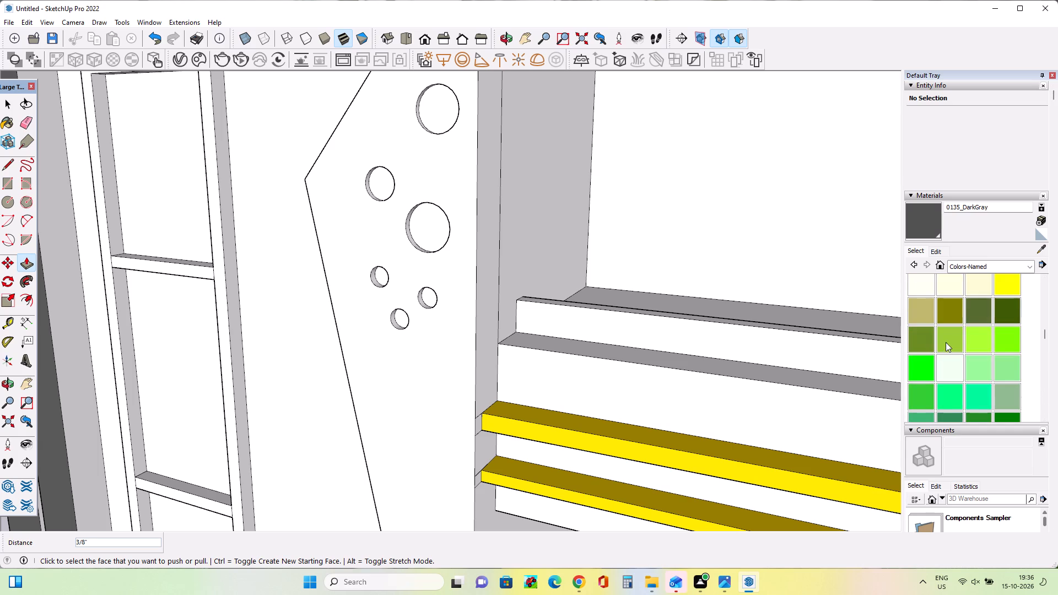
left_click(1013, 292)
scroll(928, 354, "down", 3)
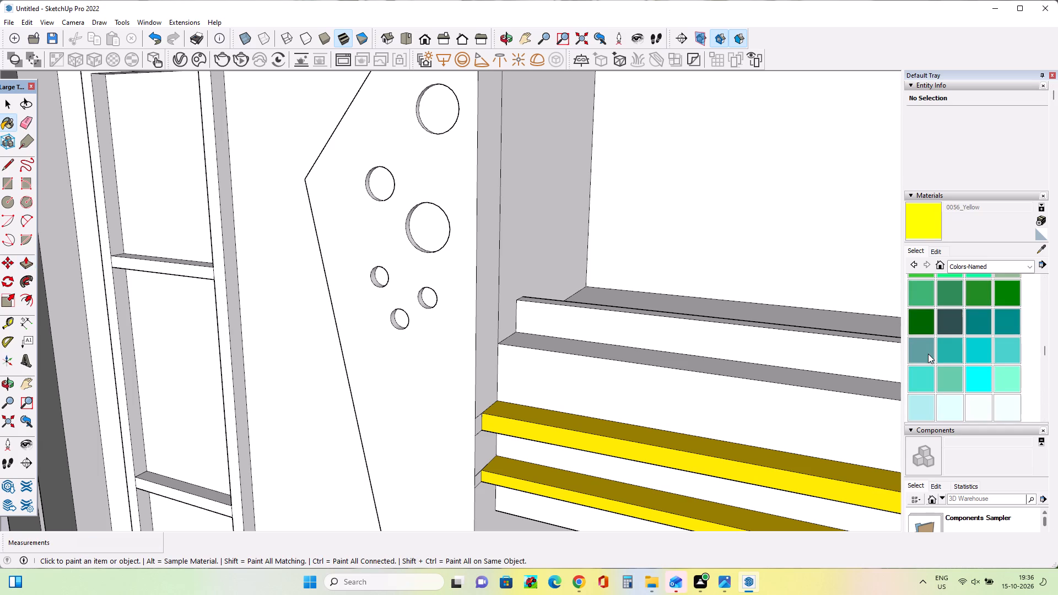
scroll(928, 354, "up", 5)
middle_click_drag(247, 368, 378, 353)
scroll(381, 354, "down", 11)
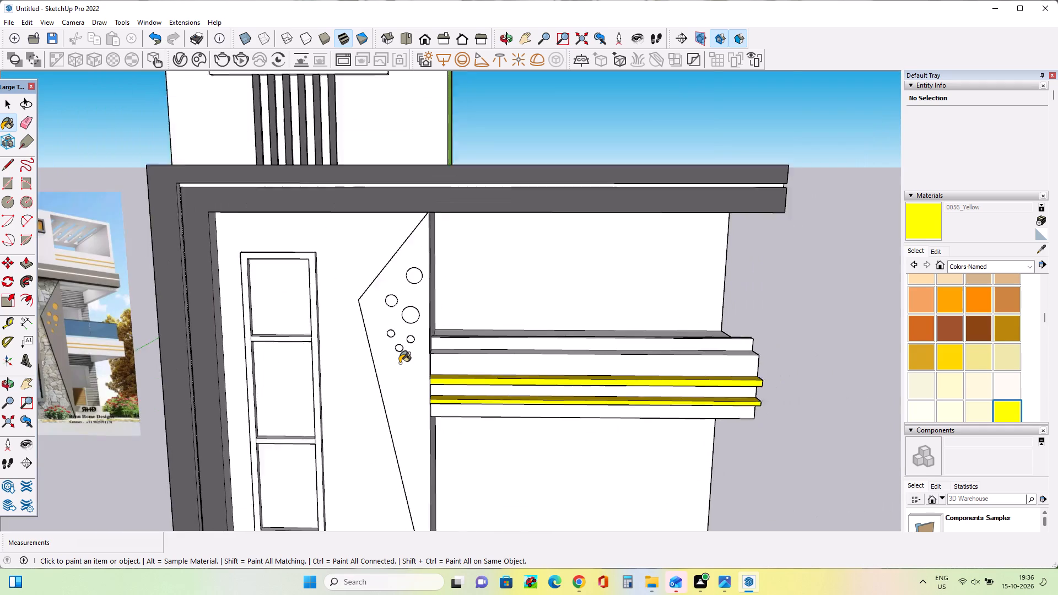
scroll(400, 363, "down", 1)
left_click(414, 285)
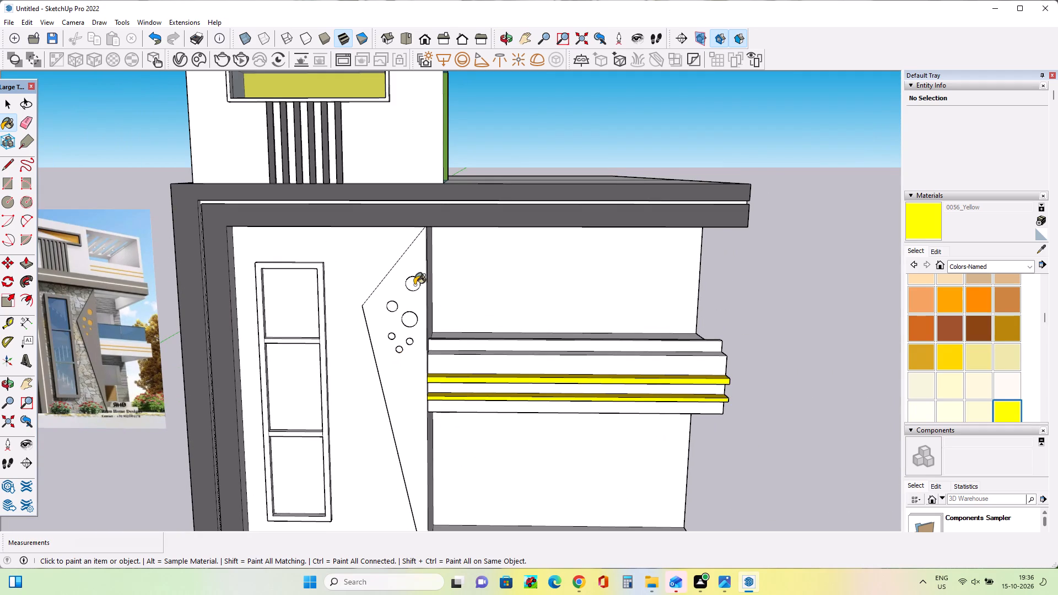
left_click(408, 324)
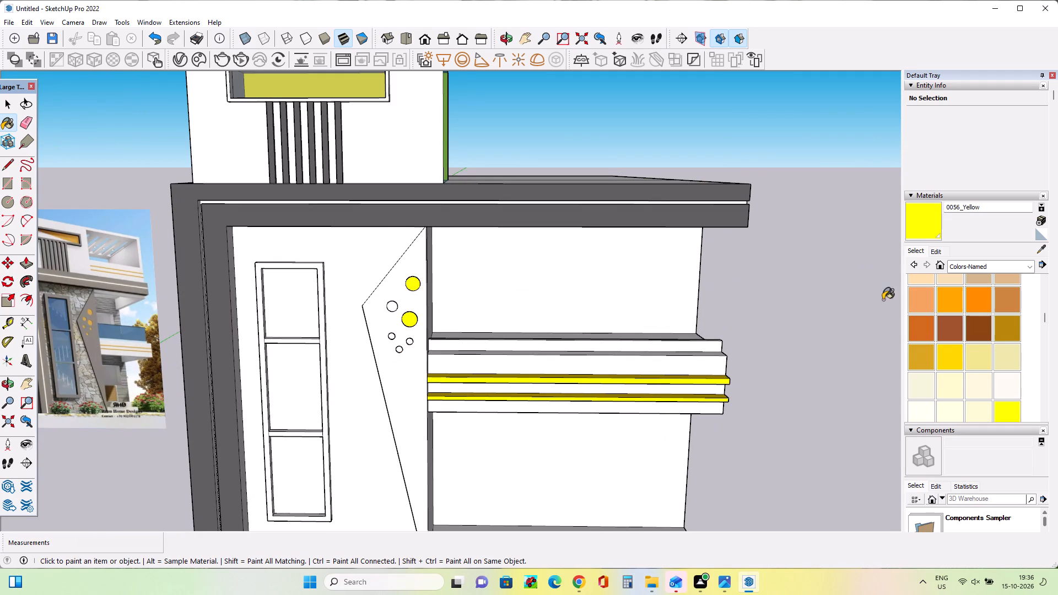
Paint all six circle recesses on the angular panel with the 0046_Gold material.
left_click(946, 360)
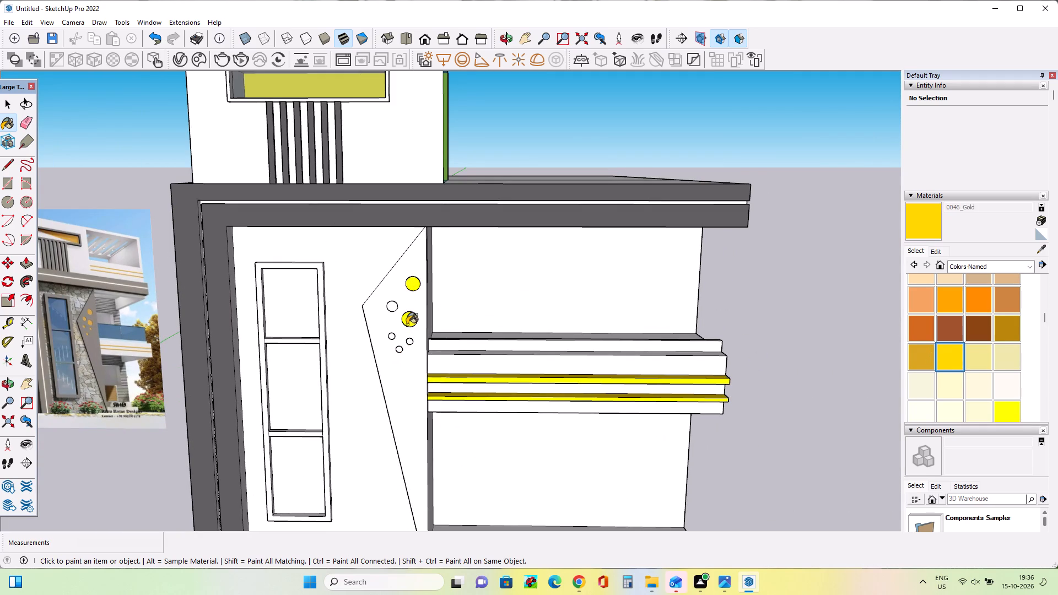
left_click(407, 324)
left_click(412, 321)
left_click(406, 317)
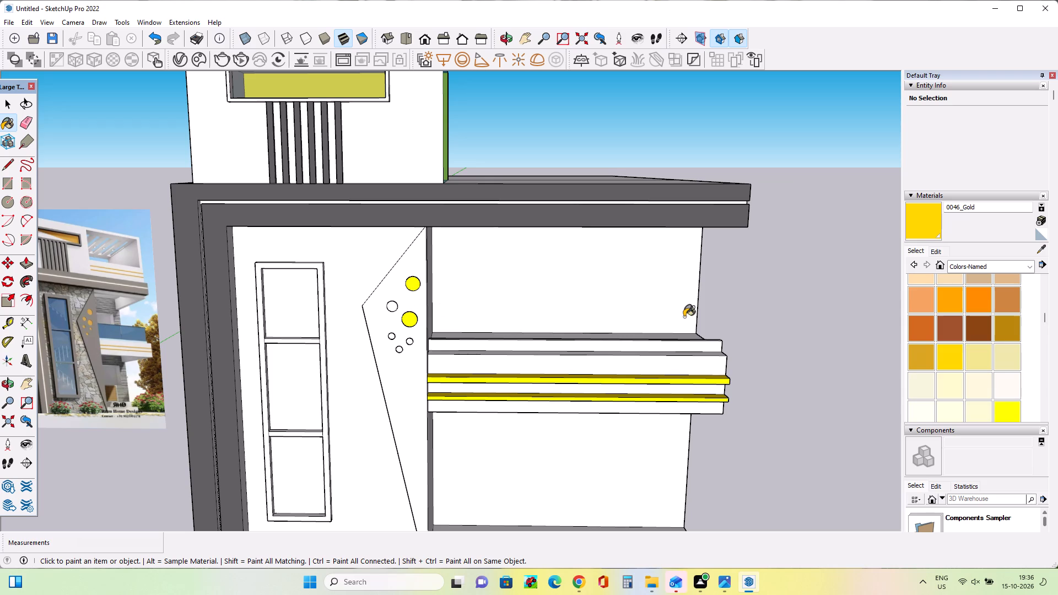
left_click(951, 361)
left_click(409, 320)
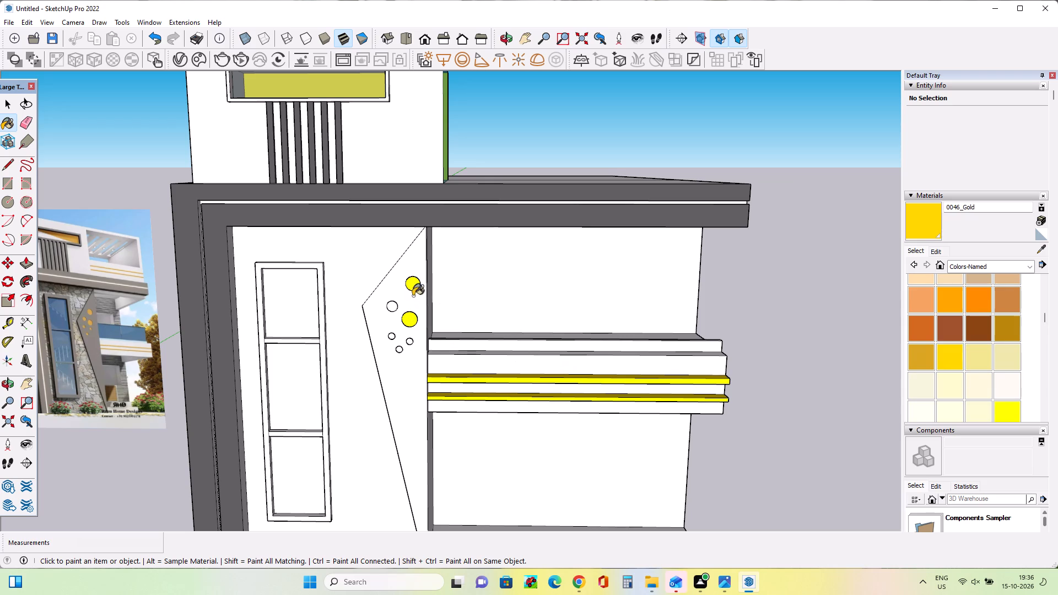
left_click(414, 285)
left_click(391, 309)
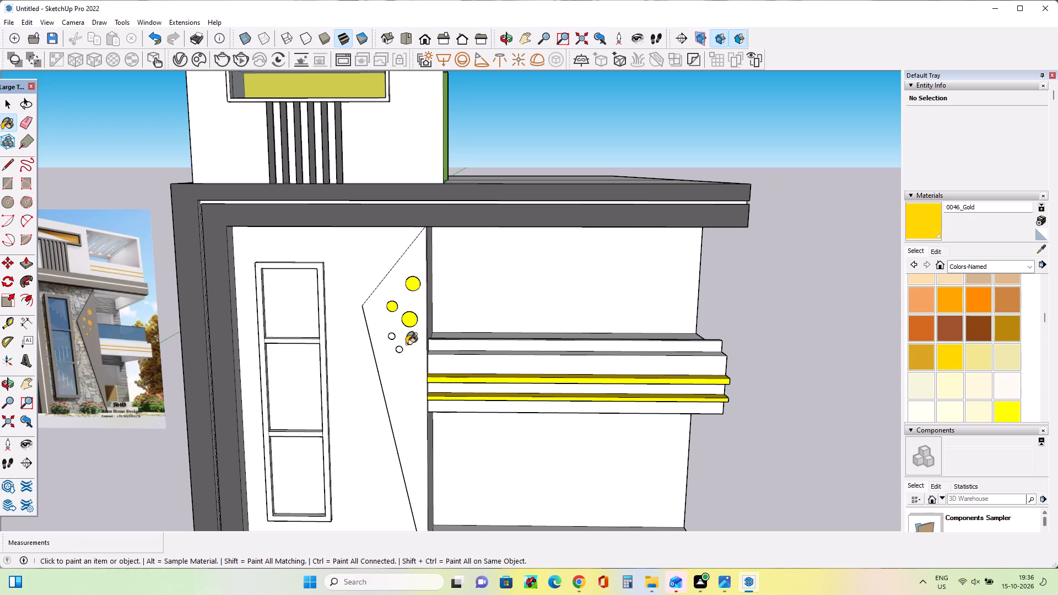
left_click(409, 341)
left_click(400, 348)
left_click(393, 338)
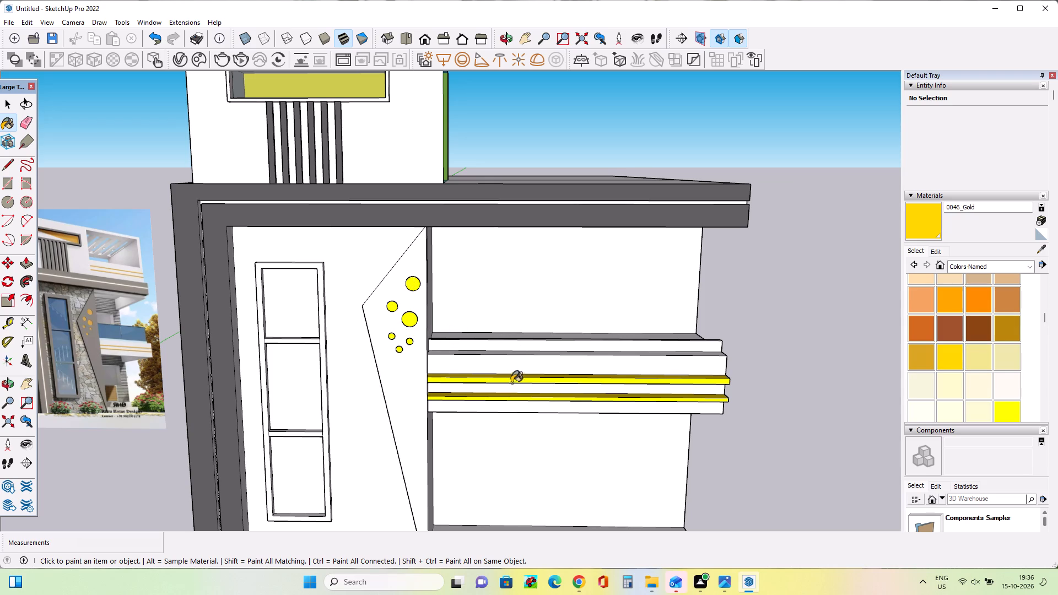
Paint all six circle recesses on the angular panel with the 0045_Goldenrod material.
left_click(924, 352)
left_click(408, 321)
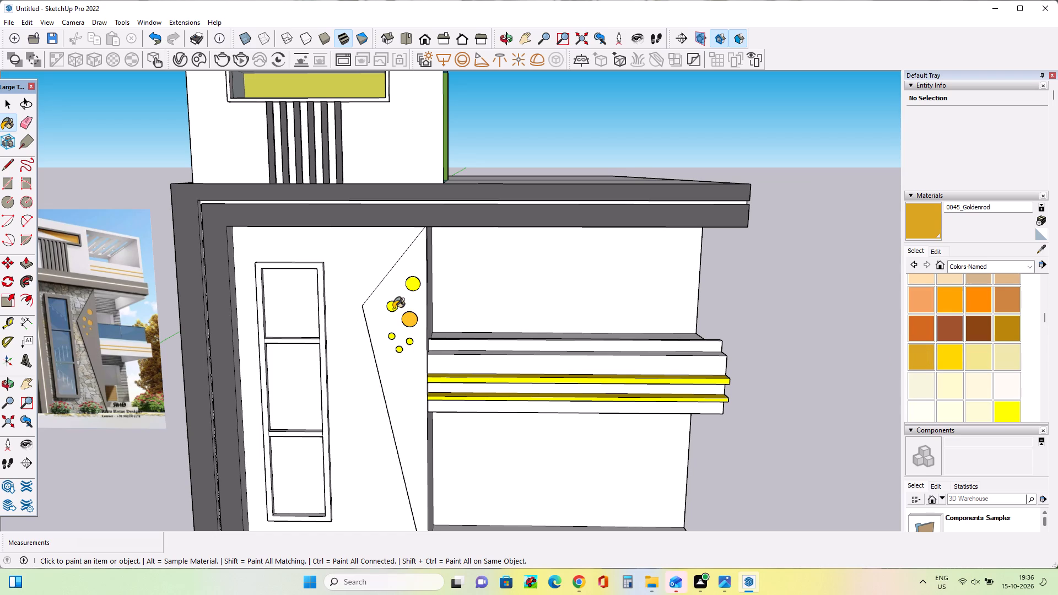
left_click(390, 309)
left_click(413, 284)
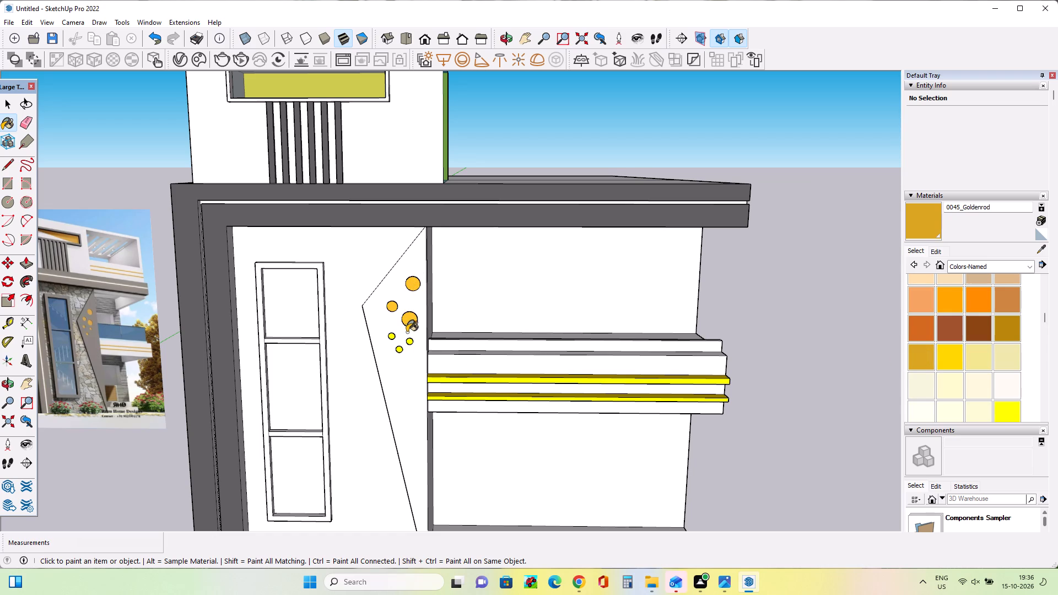
left_click(409, 340)
left_click(400, 350)
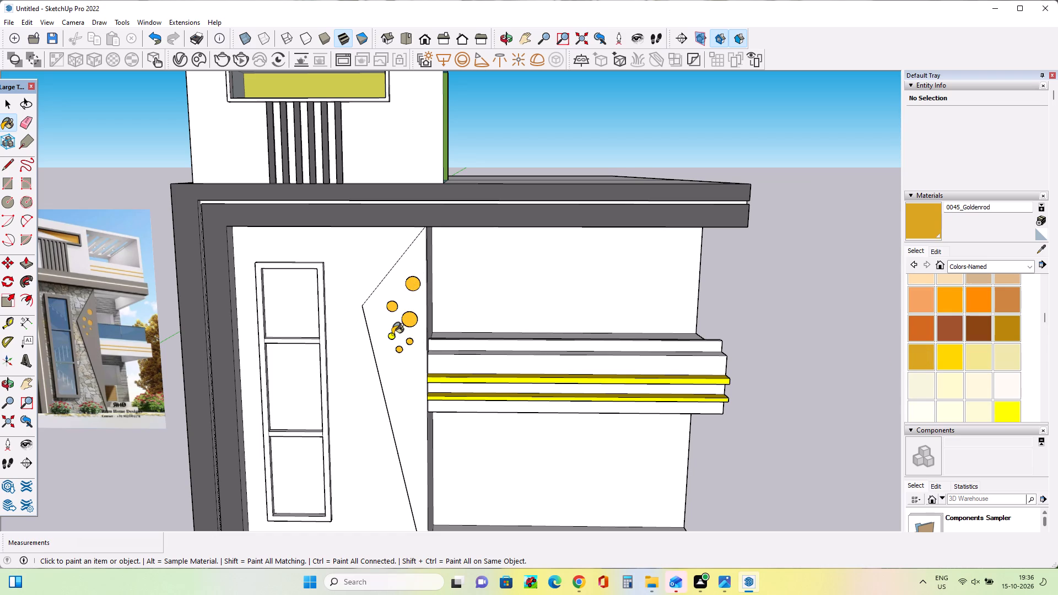
left_click(391, 337)
Repaint the two yellow horizontal strips on the balcony front with 0045_Goldenrod.
left_click(565, 399)
left_click(575, 380)
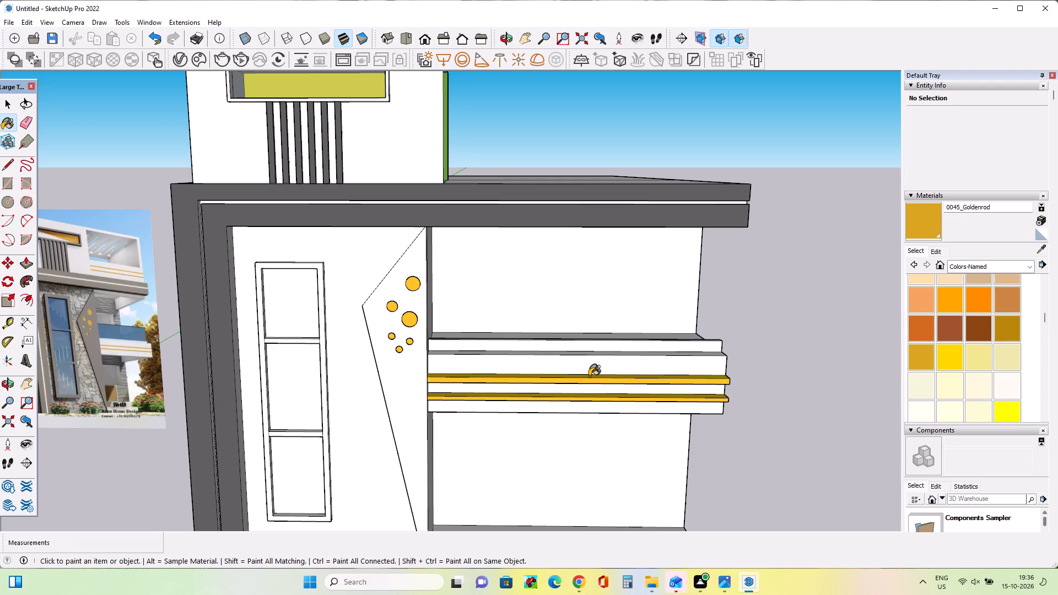
left_click(589, 376)
scroll(582, 404, "up", 3)
middle_click_drag(585, 408, 586, 455)
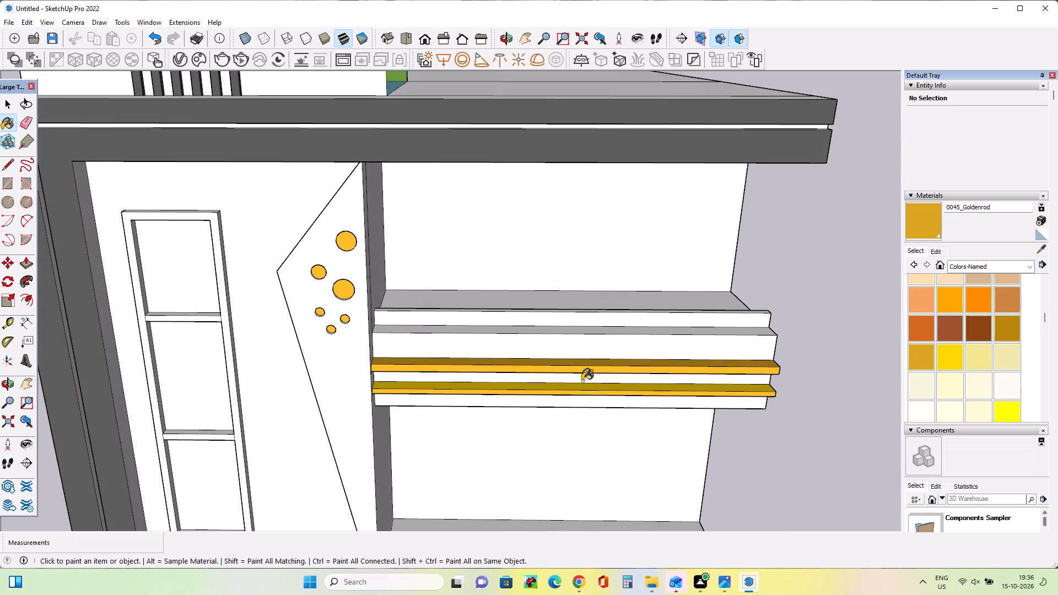
left_click(582, 388)
Paint the angular panel around the circles with the 0135_DarkGray material from Colors-Named.
scroll(649, 408, "down", 4)
middle_click_drag(579, 416, 577, 383)
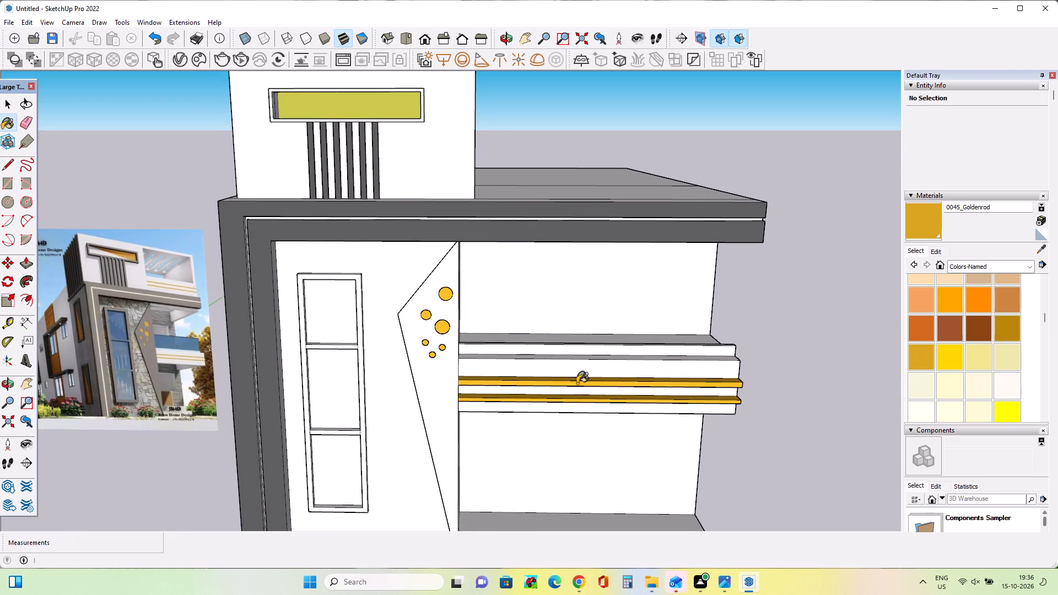
scroll(577, 383, "down", 1)
scroll(1006, 356, "down", 2)
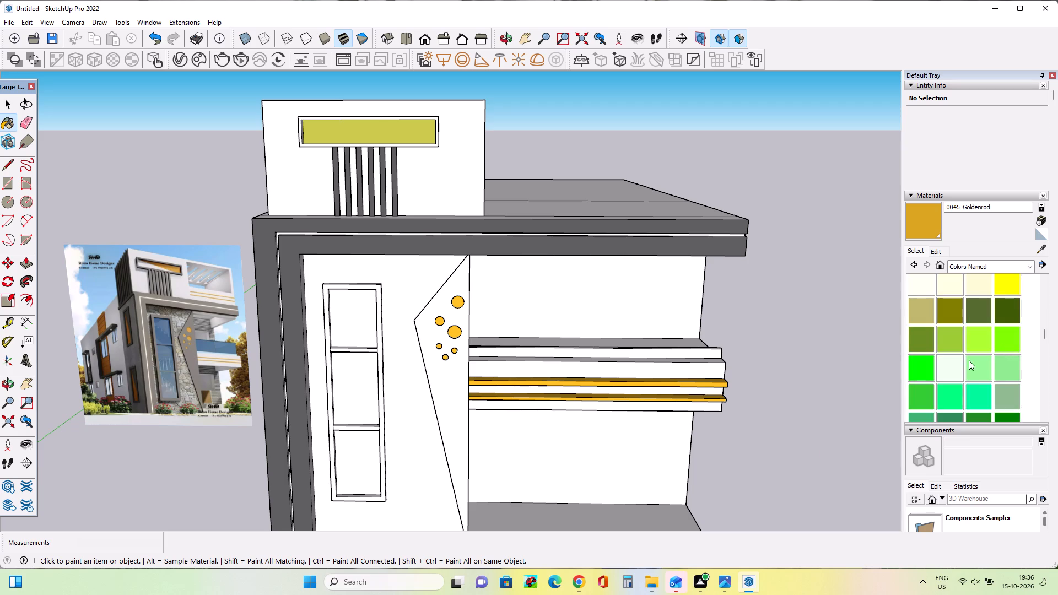
scroll(976, 364, "down", 3)
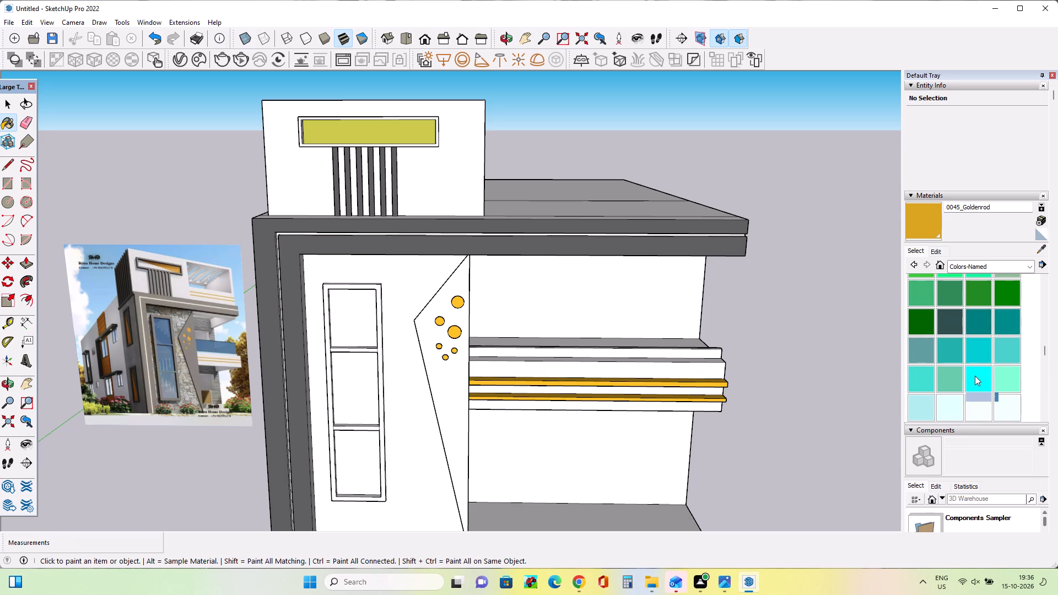
scroll(976, 378, "down", 3)
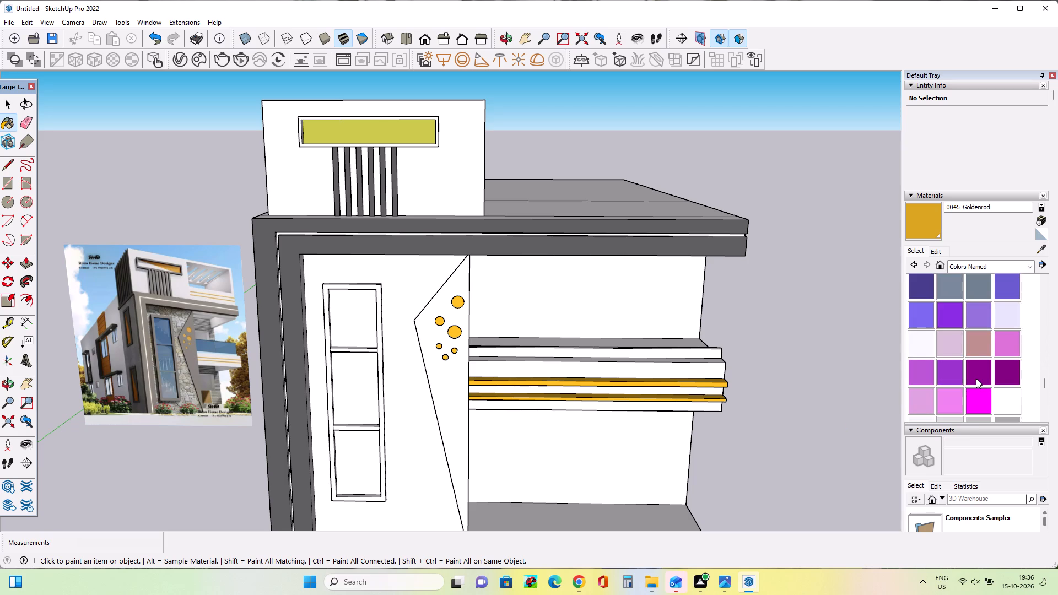
scroll(976, 378, "down", 3)
scroll(976, 378, "up", 2)
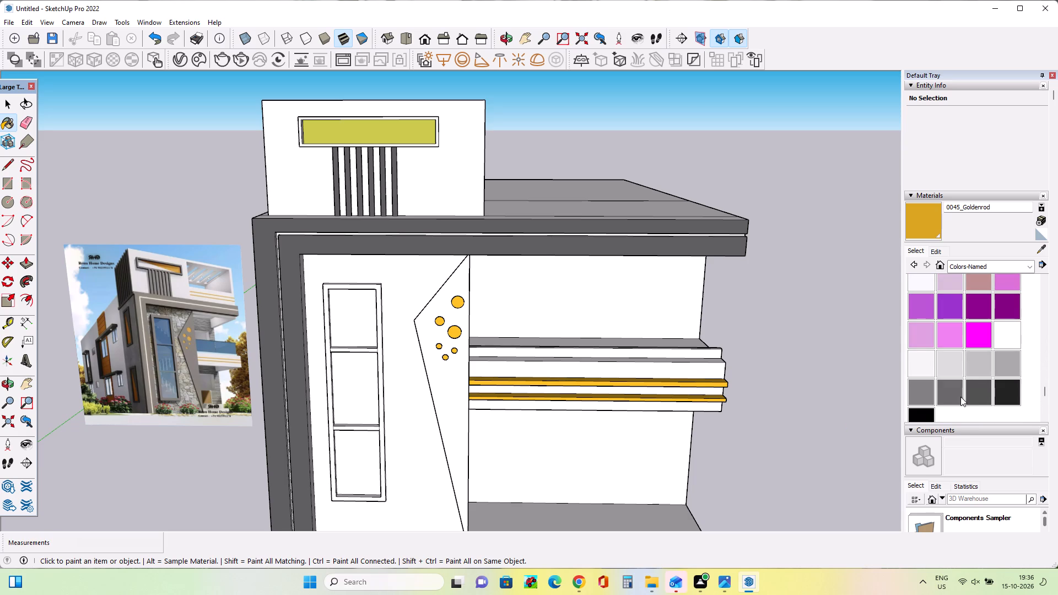
left_click(979, 396)
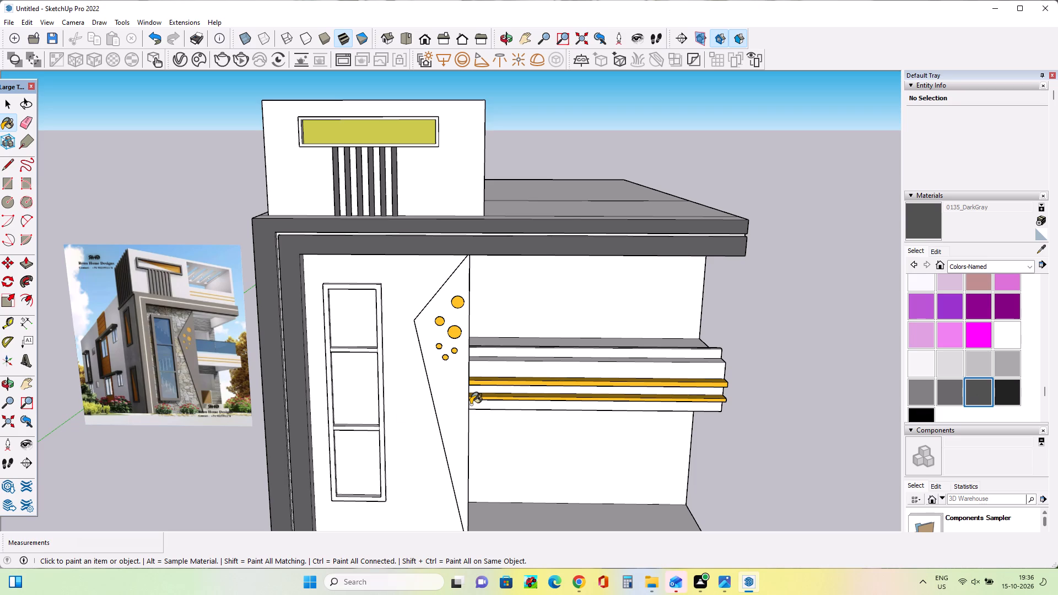
left_click(447, 401)
Paint the tall window's outer frame and both of its horizontal crossbars with 0135_DarkGray.
left_click(379, 405)
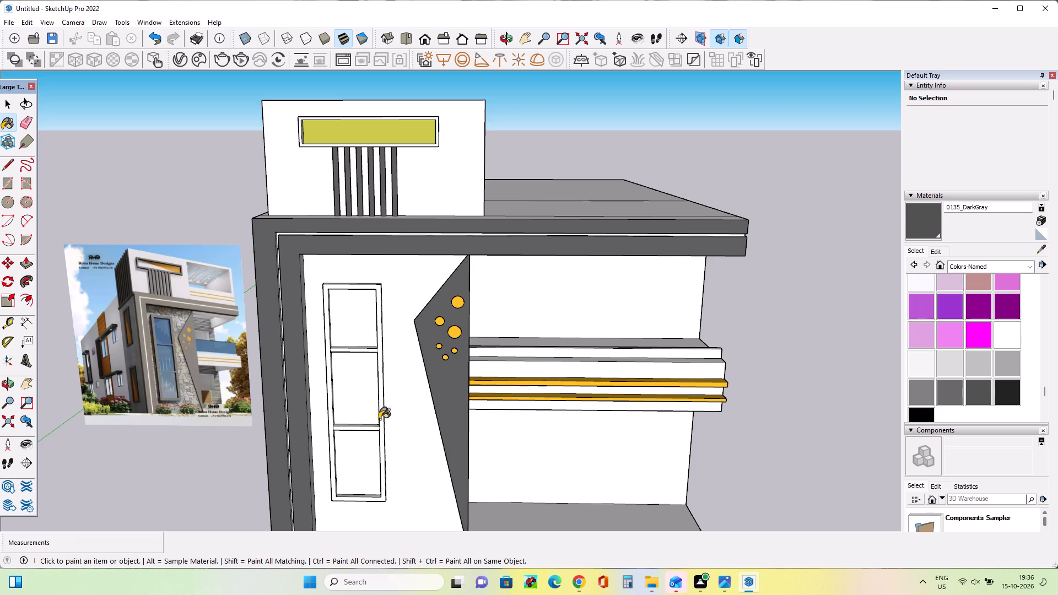
left_click(379, 419)
scroll(376, 432, "up", 2)
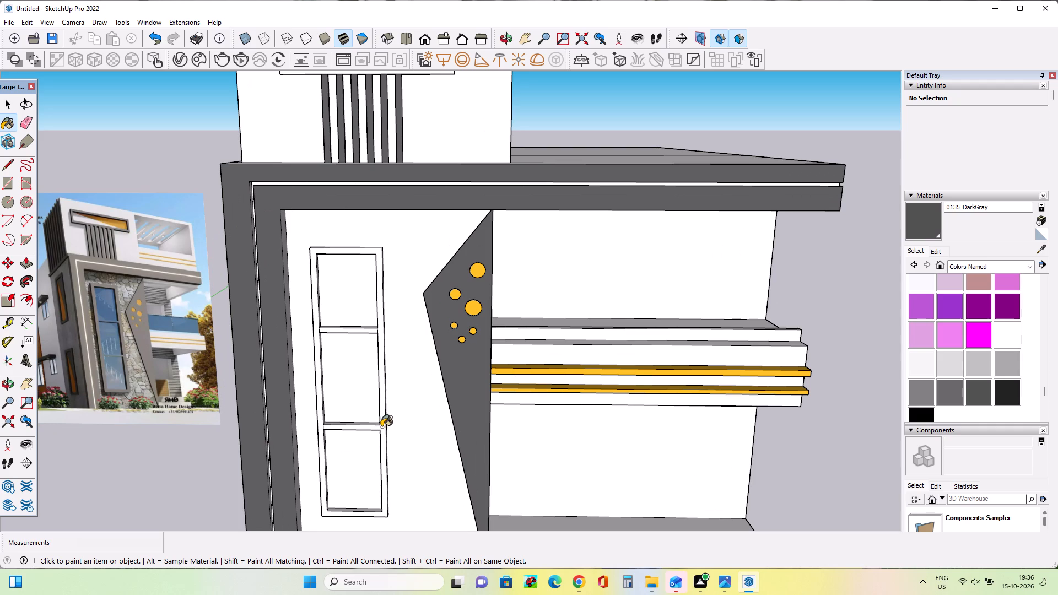
left_click(381, 427)
left_click(374, 428)
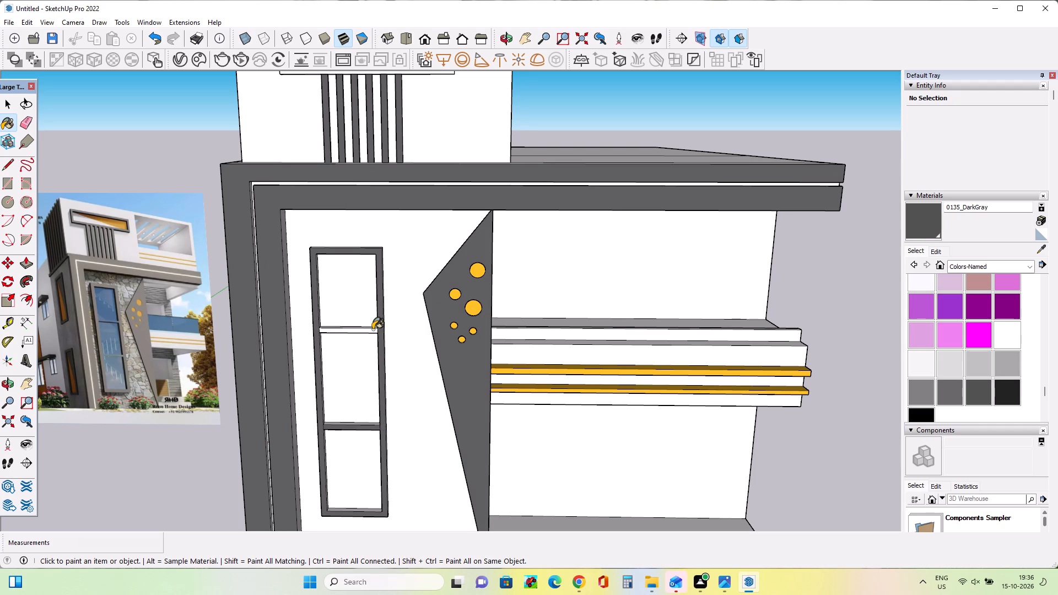
left_click(373, 329)
Repaint the angular panel with the lighter 0134_DimGray material.
scroll(388, 346, "down", 5)
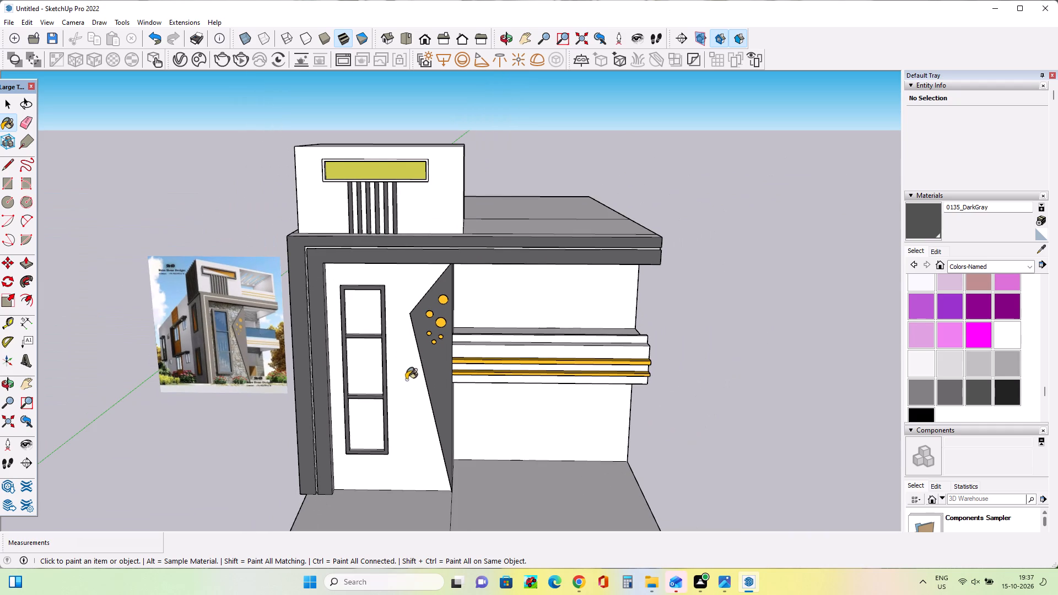
middle_click_drag(406, 380, 393, 377)
left_click(945, 388)
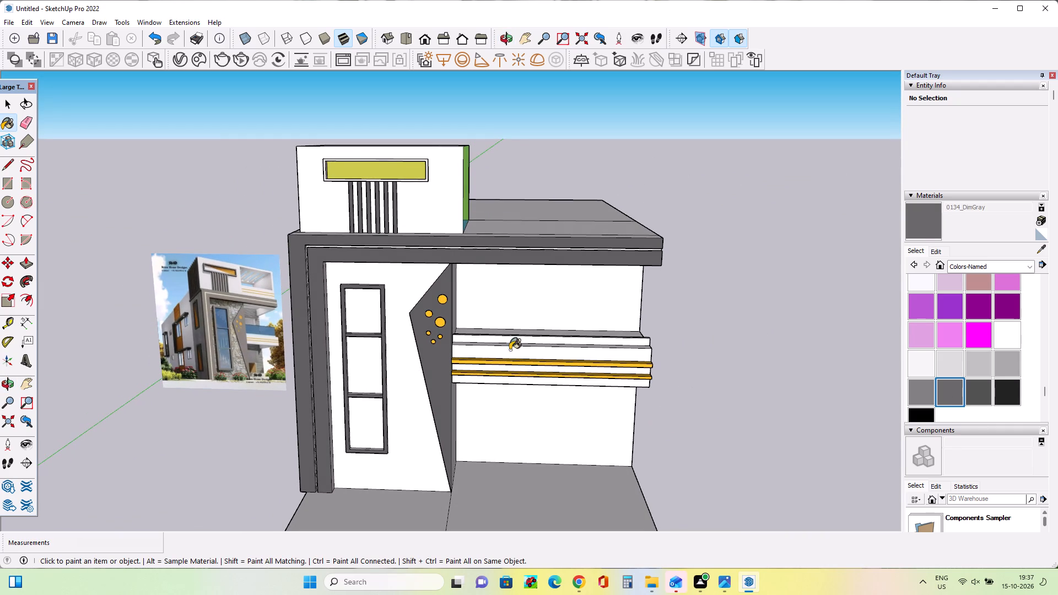
left_click(428, 363)
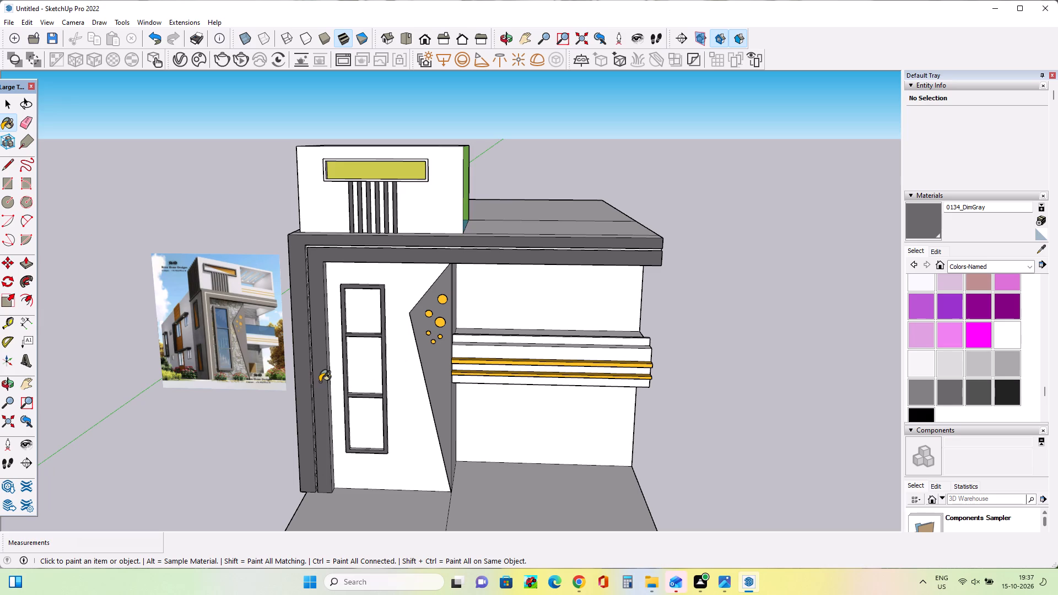
Repaint the vertical border bands beside the facade wall and the tall window's outer frame with 0134_DimGray.
left_click(321, 384)
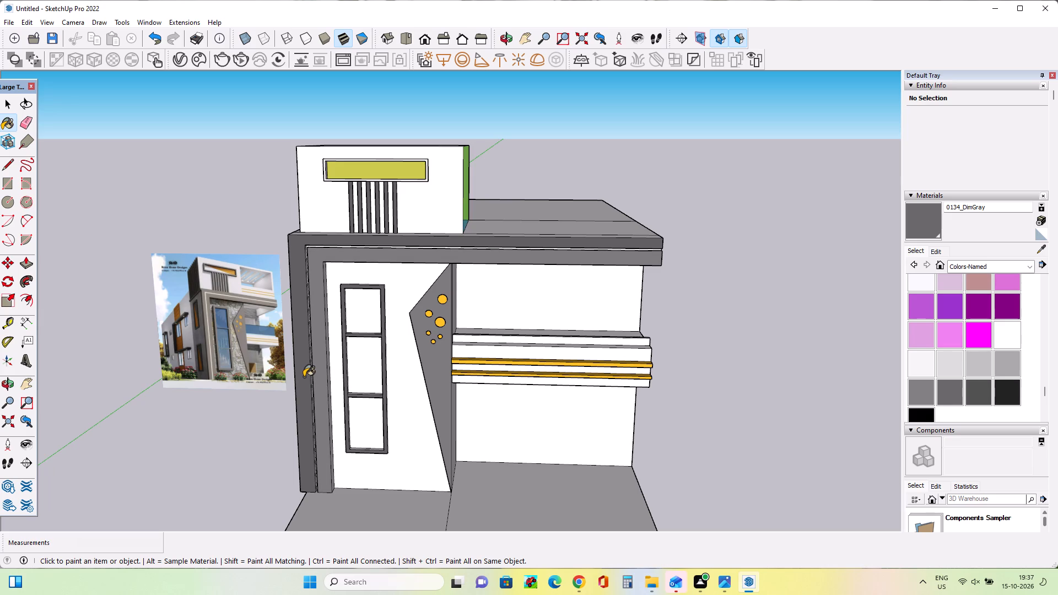
left_click(304, 377)
left_click(381, 333)
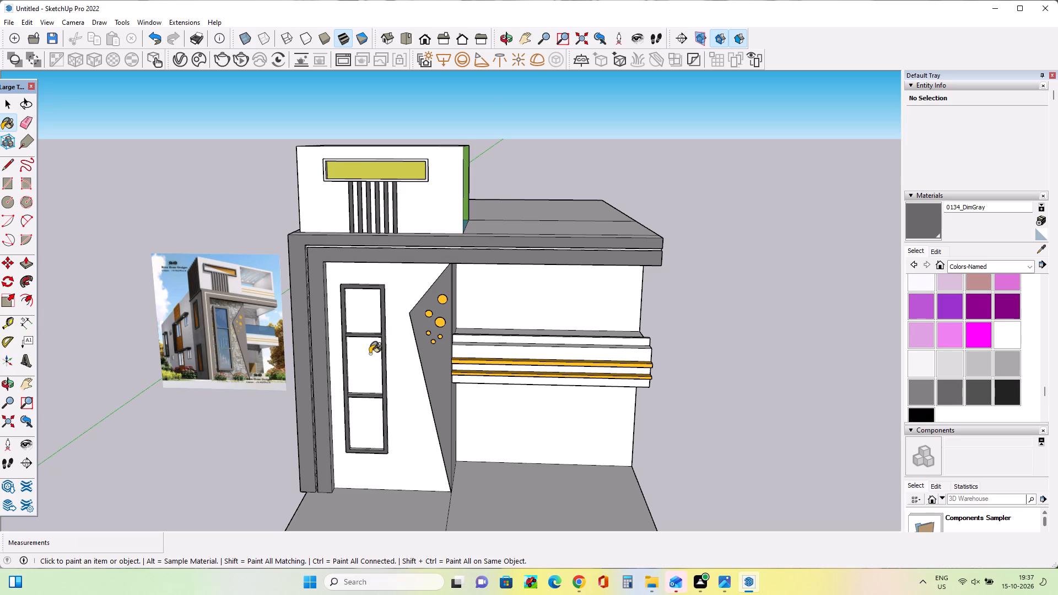
scroll(370, 354, "up", 3)
left_click(377, 329)
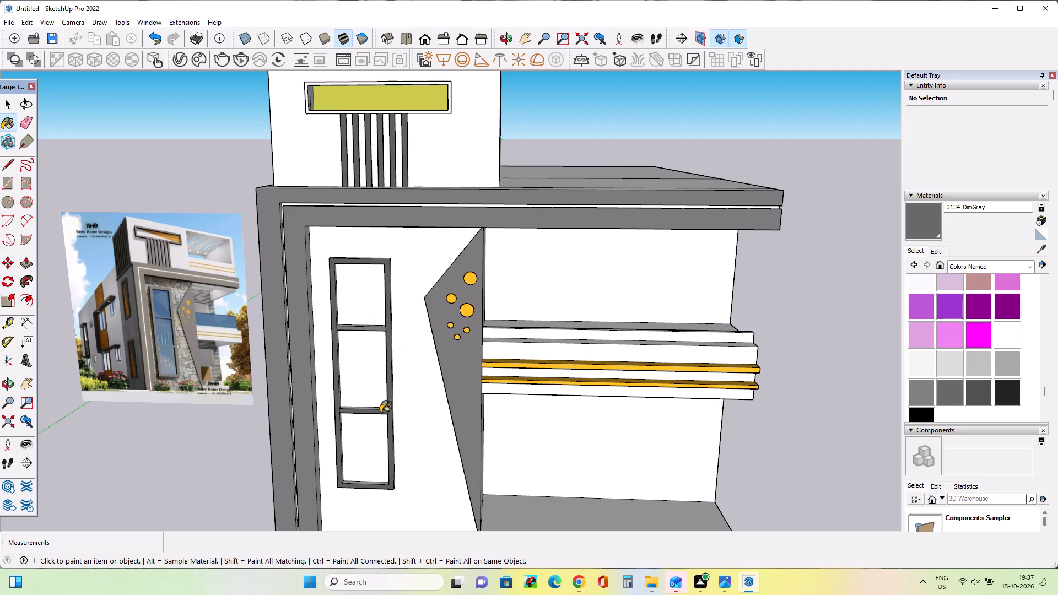
left_click(380, 413)
left_click(387, 428)
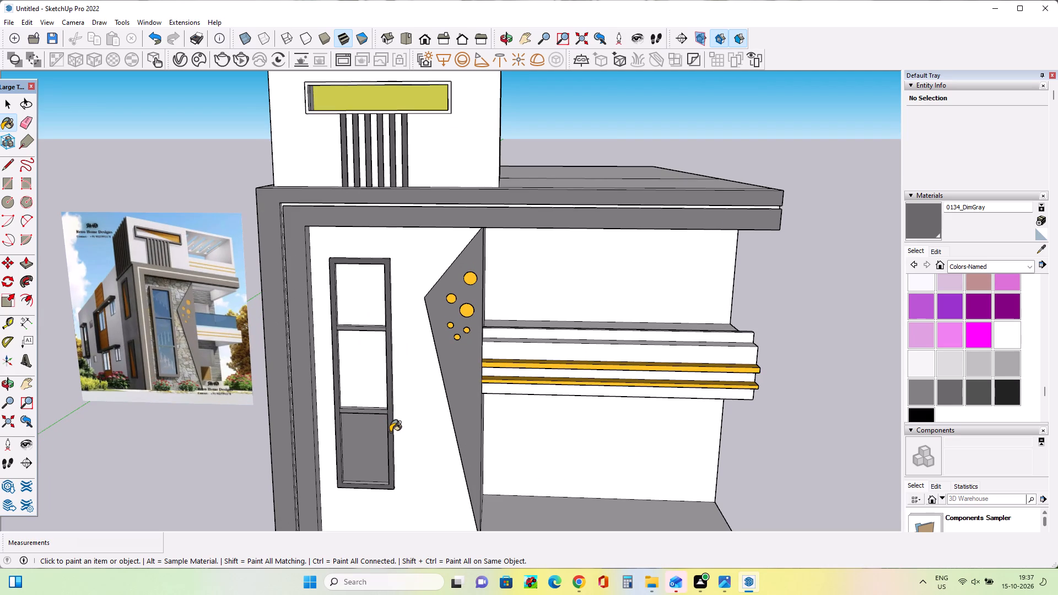
key("ctrl+z")
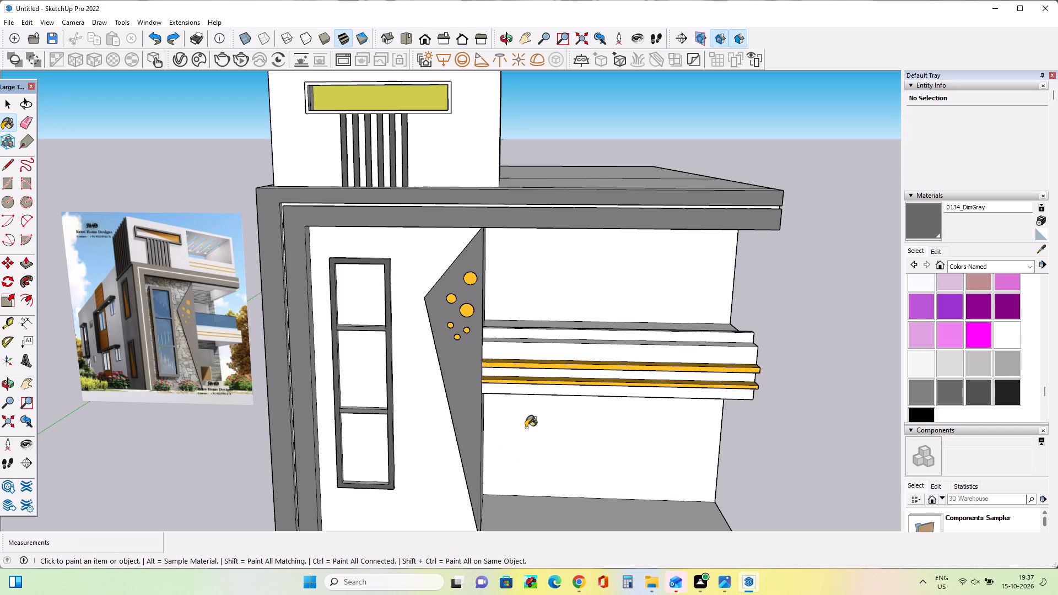
scroll(363, 499, "up", 2)
left_click(398, 474)
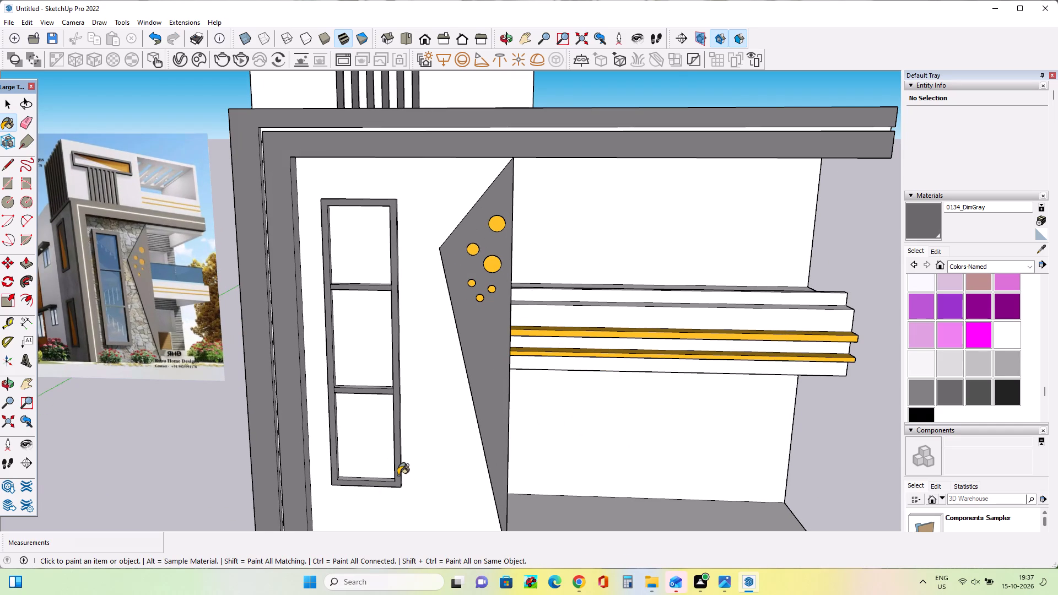
Paint the side edge of the roof slab and the side face of the front column with 0134_DimGray.
scroll(398, 474, "down", 5)
middle_click_drag(457, 458, 811, 371)
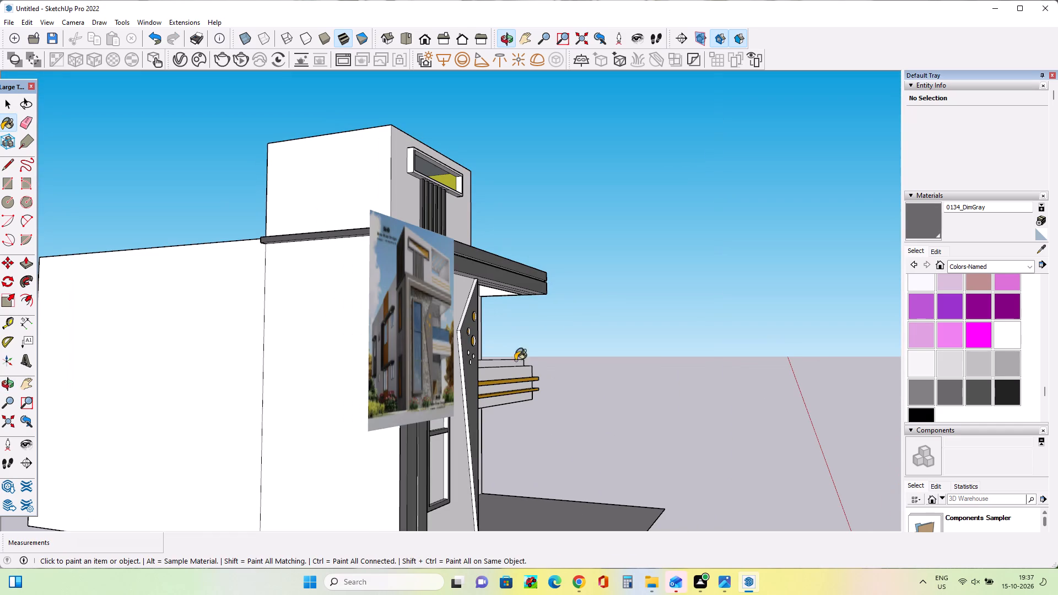
left_click(295, 238)
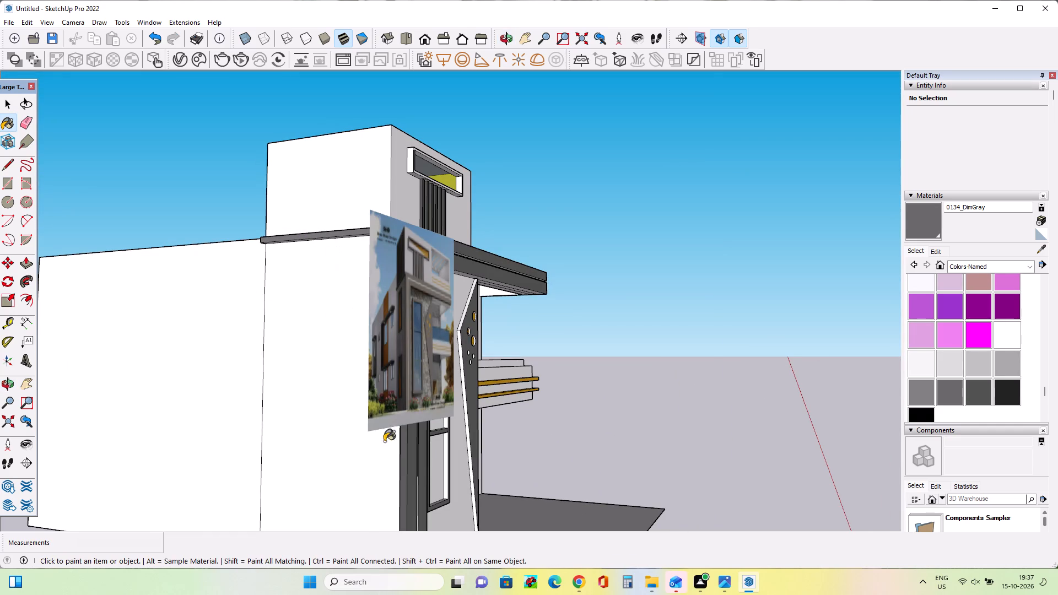
left_click(402, 478)
Examine the tall window and its stone surround in the reference picture against the modelled facade.
middle_click_drag(541, 454, 248, 473)
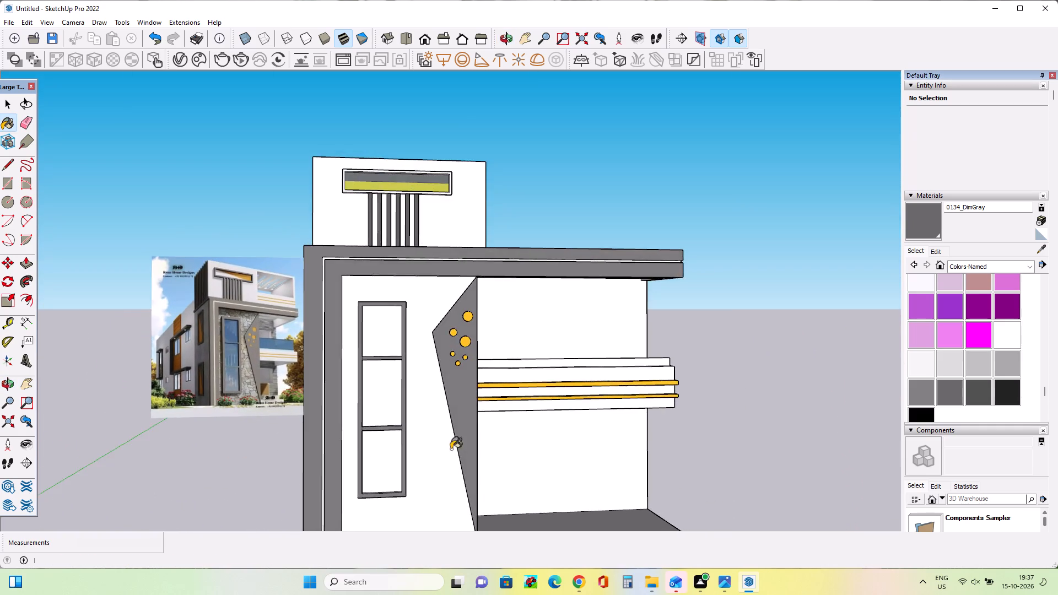
middle_click_drag(550, 416, 499, 425)
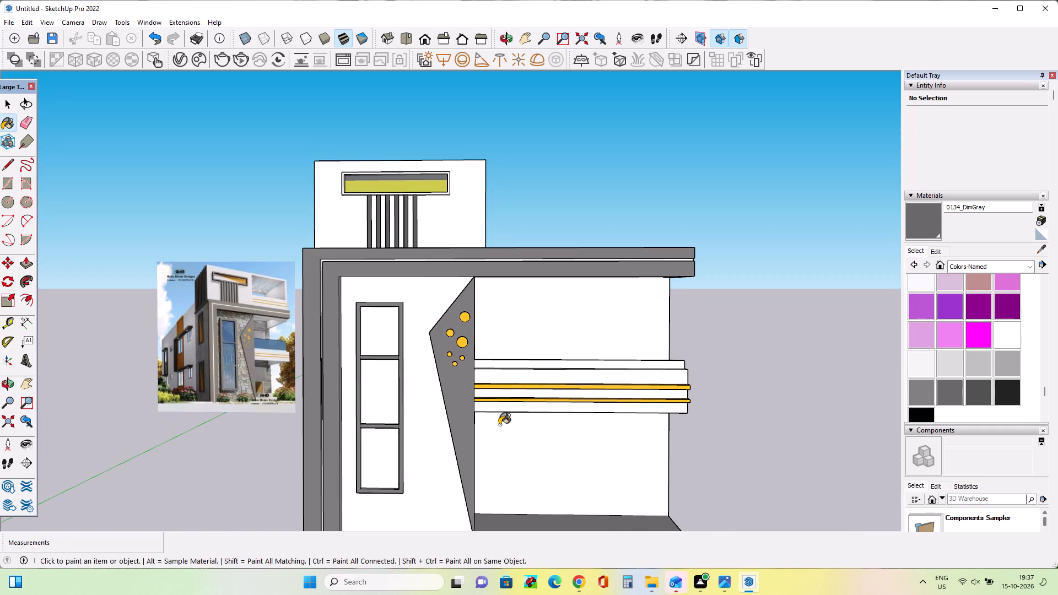
scroll(235, 382, "up", 4)
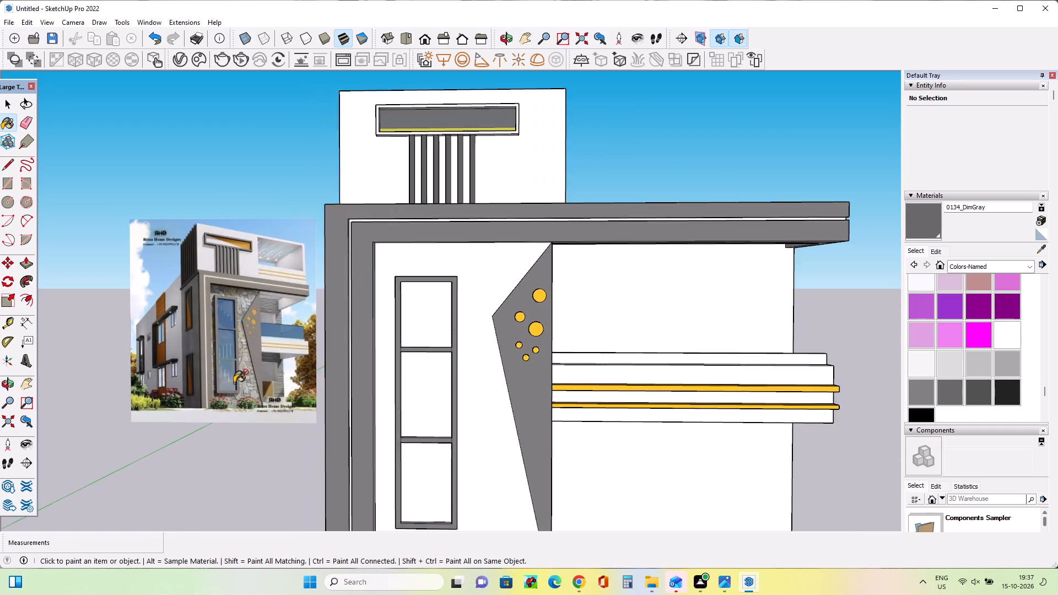
scroll(235, 382, "up", 10)
scroll(237, 396, "down", 1)
scroll(237, 396, "up", 2)
scroll(237, 395, "down", 4)
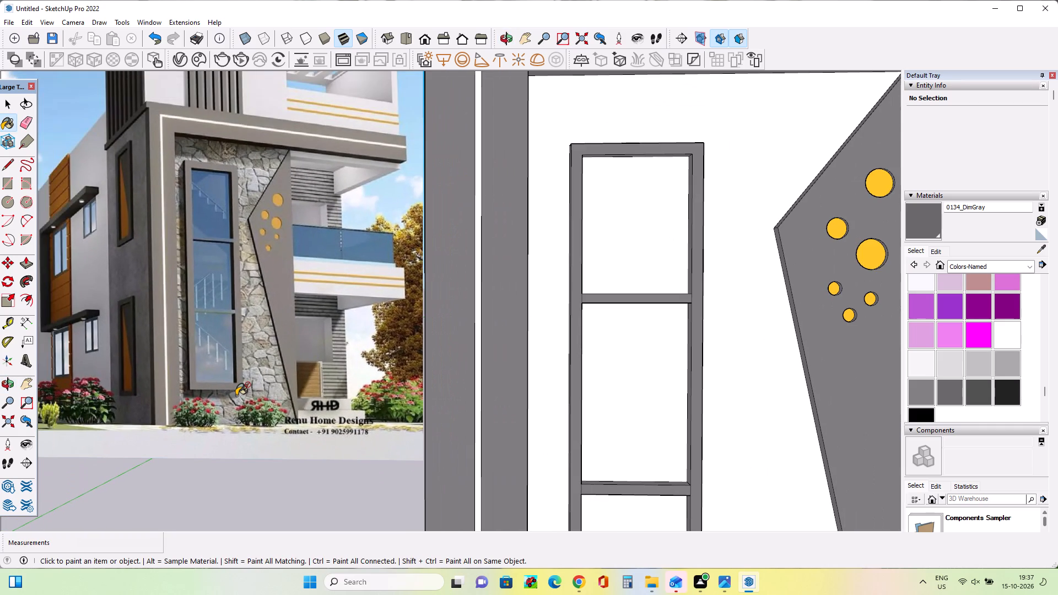
scroll(237, 395, "down", 4)
Push/Pull the tall window's outer frame forward about 2 7/16" so it projects past the crossbars.
middle_click_drag(323, 393, 481, 389)
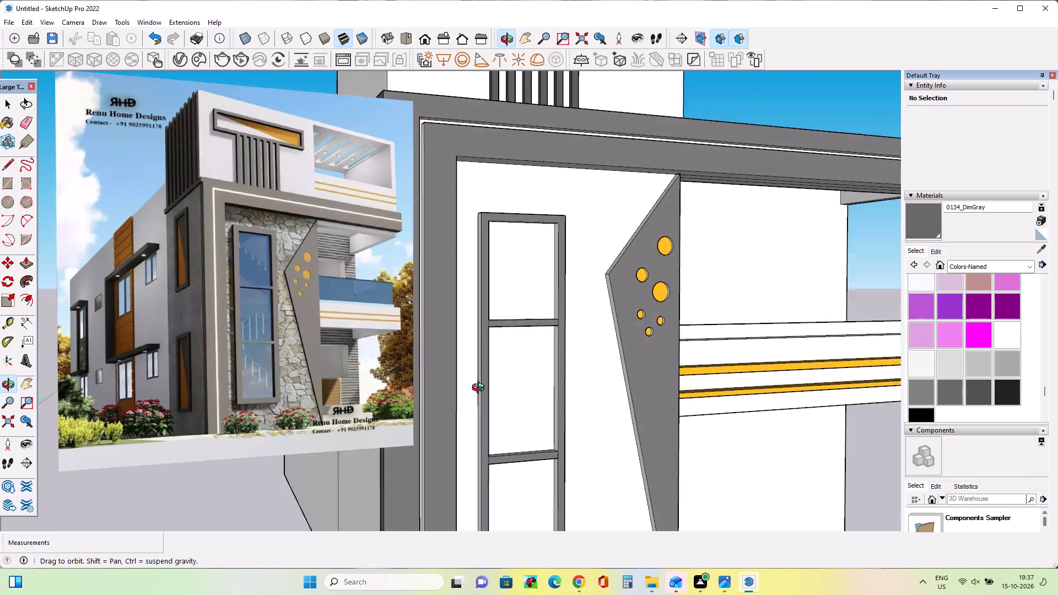
middle_click_drag(481, 389, 487, 376)
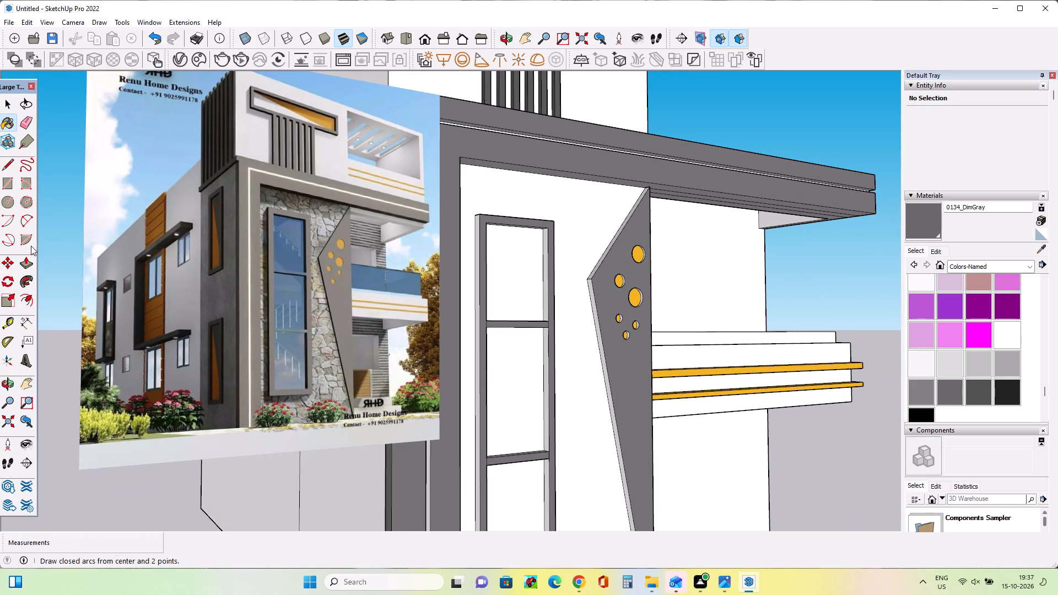
left_click(27, 266)
left_click(483, 380)
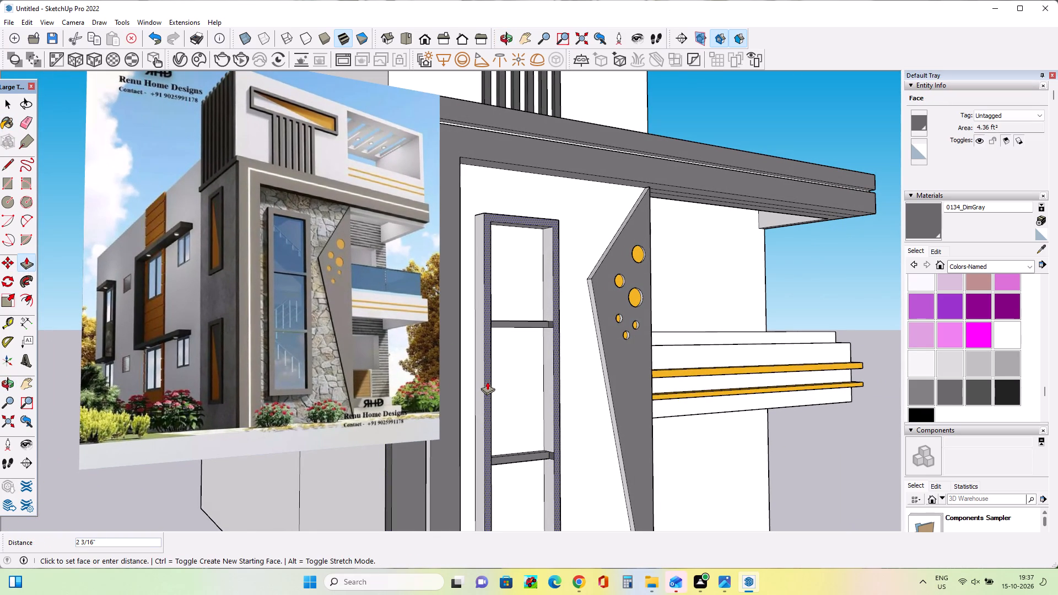
left_click(487, 381)
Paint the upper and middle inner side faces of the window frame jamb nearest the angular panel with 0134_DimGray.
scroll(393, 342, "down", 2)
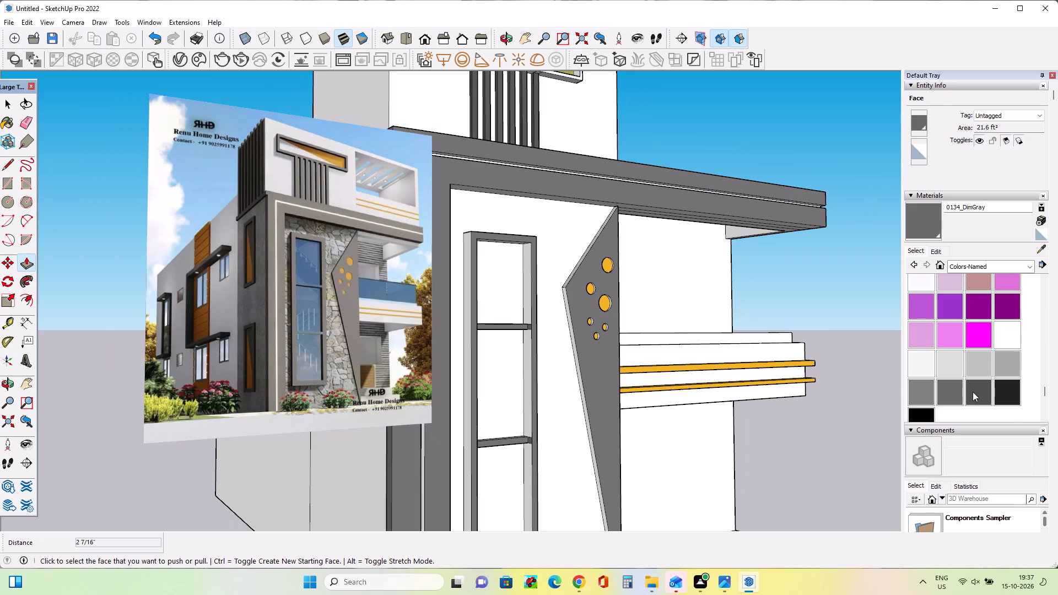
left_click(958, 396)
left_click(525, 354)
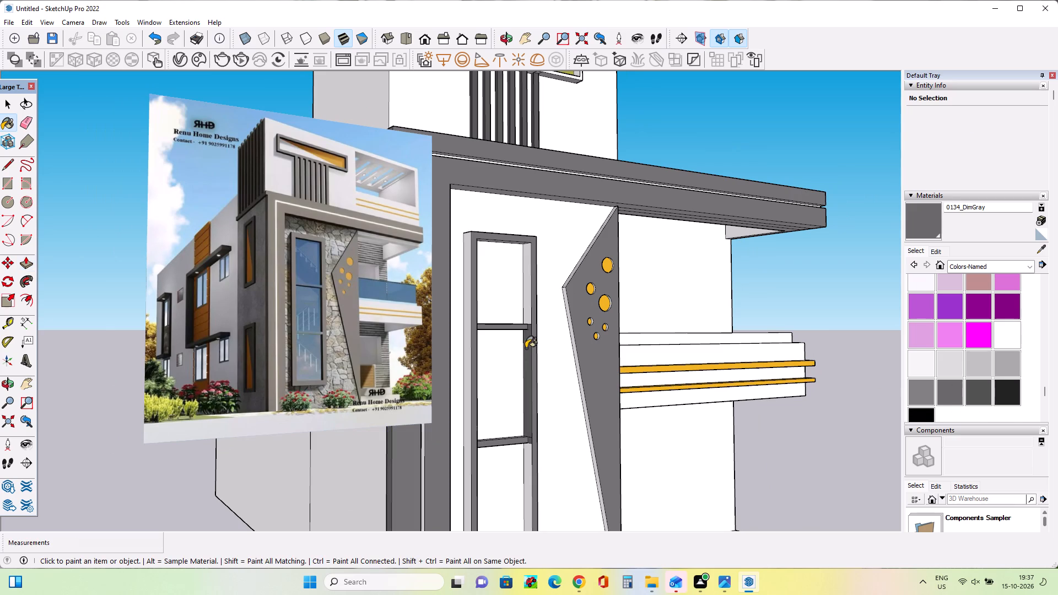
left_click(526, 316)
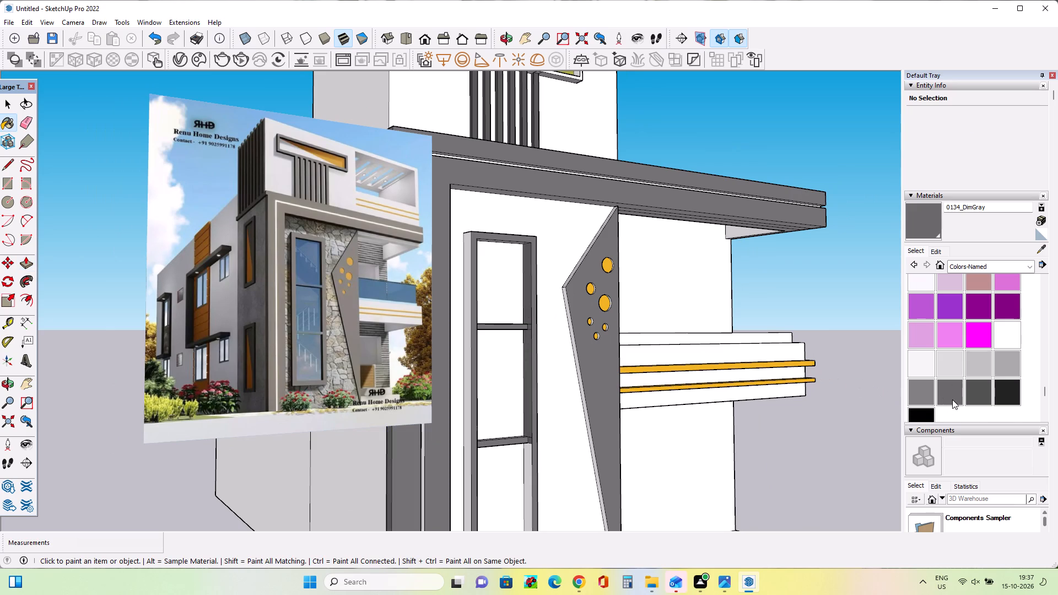
Paint the upper, middle and lower inner side faces of the jamb nearest the angular panel with 0133_Gray.
left_click(951, 396)
left_click(931, 397)
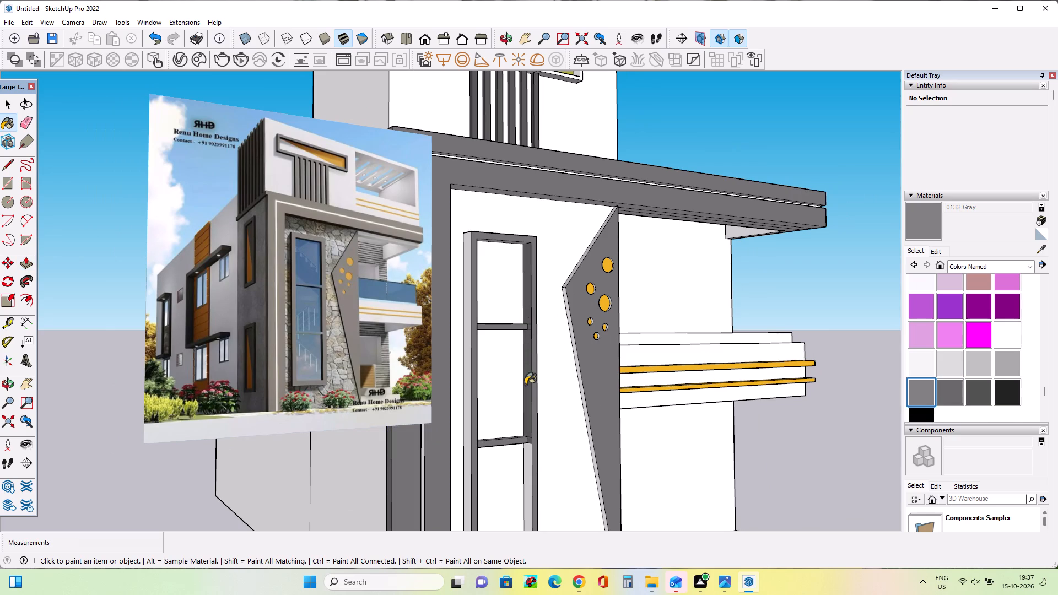
left_click(525, 385)
left_click(527, 309)
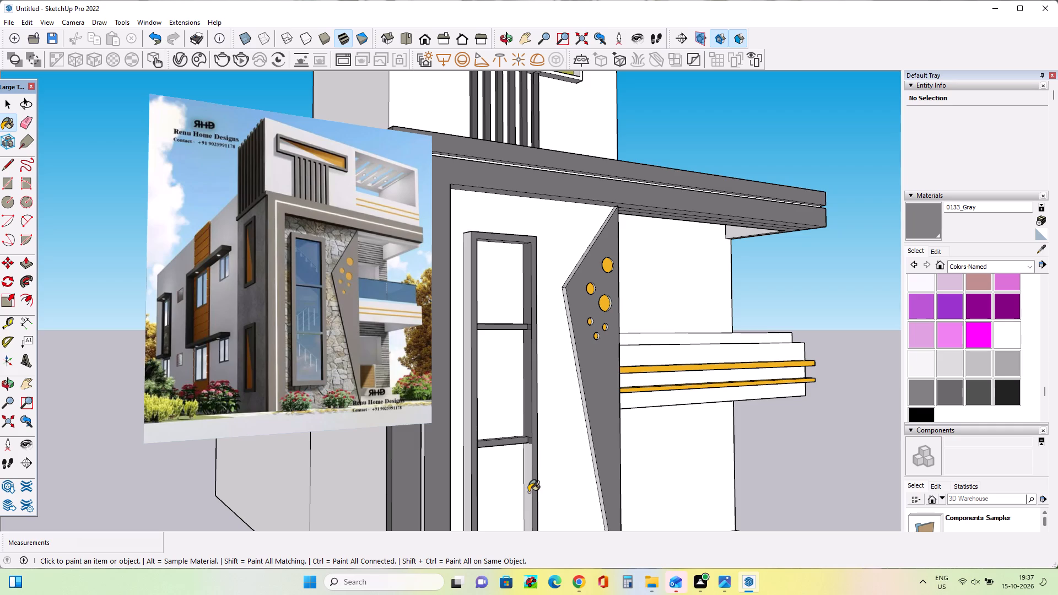
left_click(528, 492)
Paint the opposite jamb's inner faces, the top rail's underside and the frame's outer side facing the angular panel with 0133_Gray.
middle_click_drag(594, 474, 193, 426)
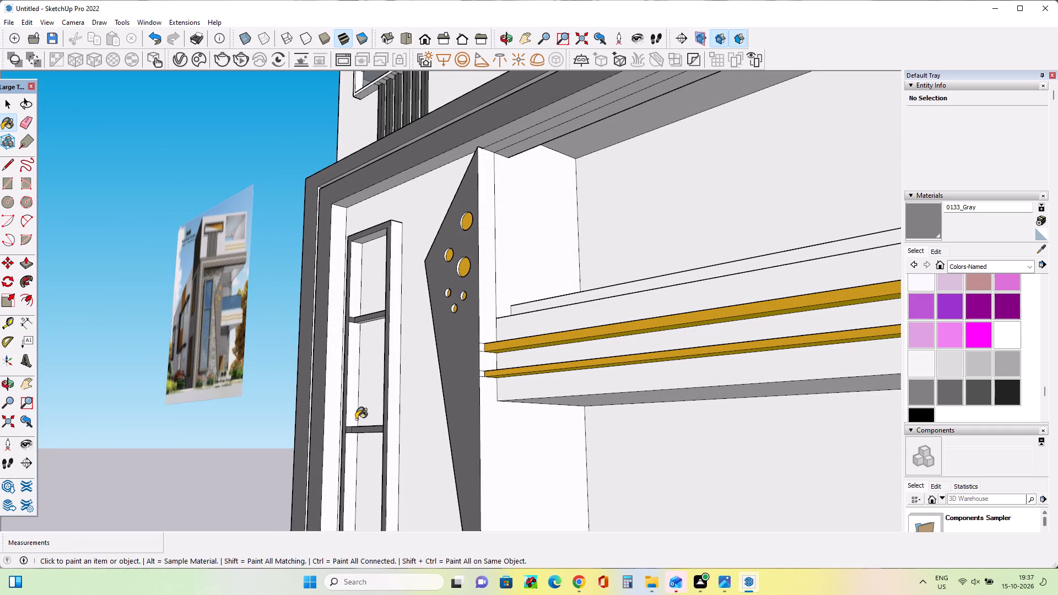
left_click(356, 419)
left_click(393, 428)
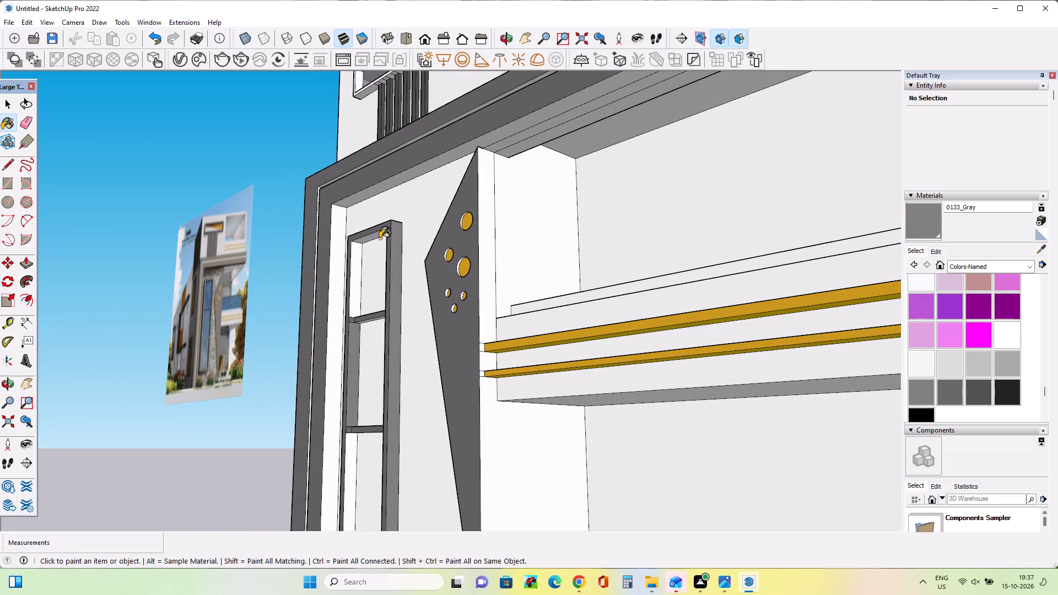
left_click(354, 291)
left_click(364, 238)
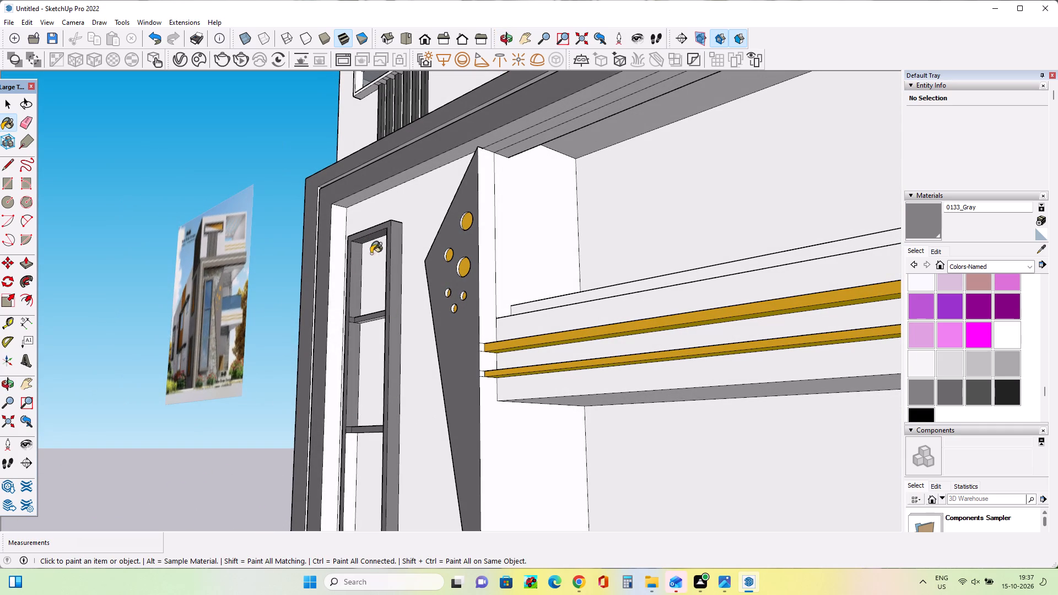
left_click(349, 459)
Paint the window frame's inner bottom ledge and its outer side face nearest the border bands with 0133_Gray.
middle_click_drag(373, 437, 527, 342)
scroll(527, 342, "down", 5)
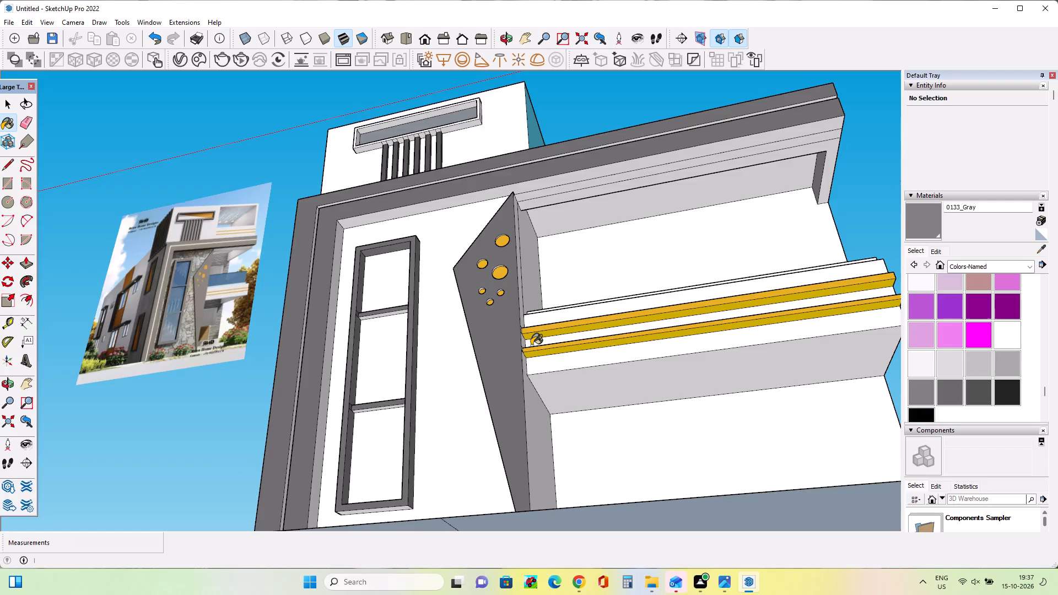
scroll(531, 345, "down", 2)
middle_click_drag(498, 410, 548, 559)
scroll(401, 423, "up", 3)
scroll(438, 458, "up", 2)
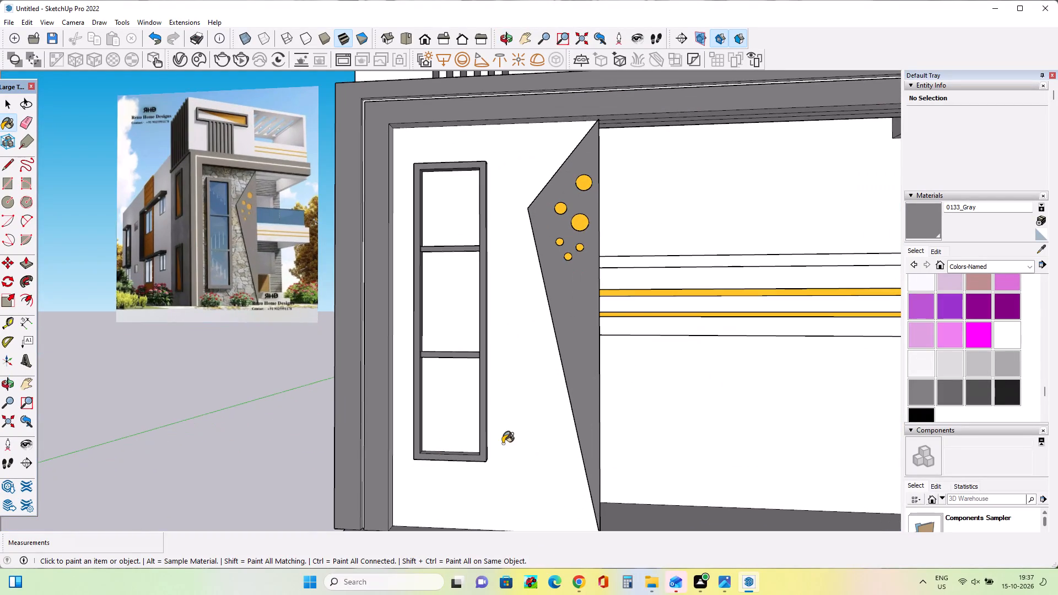
middle_click_drag(503, 443, 520, 510)
scroll(515, 503, "up", 1)
left_click(441, 441)
middle_click_drag(452, 444, 579, 438)
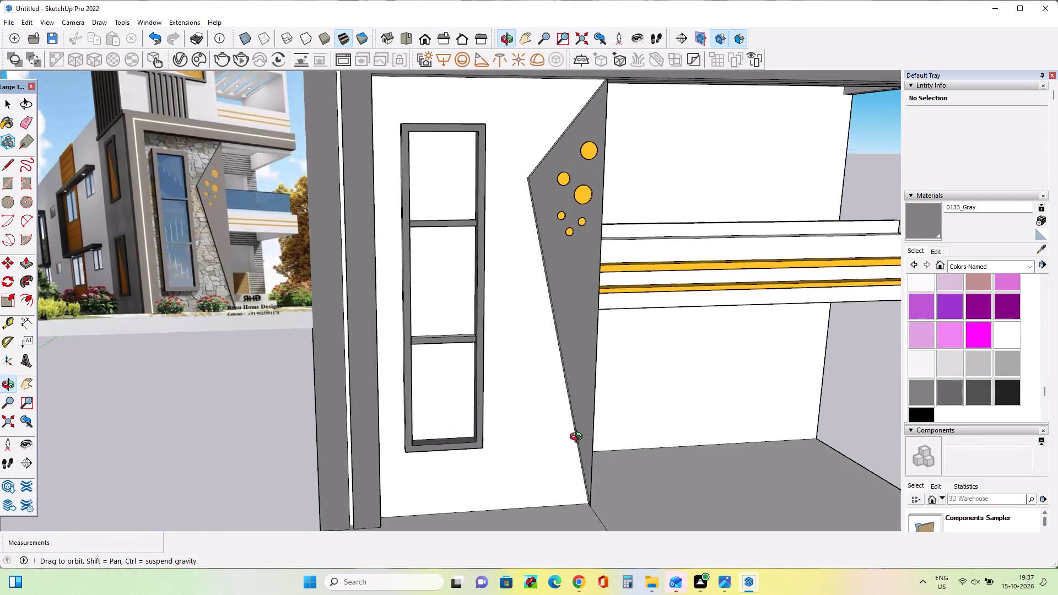
middle_click_drag(579, 438, 699, 439)
left_click(417, 435)
Compare the painted window frame, angular panel and borders with the reference picture from several angles.
middle_click_drag(508, 412, 368, 445)
scroll(415, 417, "down", 6)
middle_click_drag(496, 421, 449, 386)
middle_click_drag(623, 278, 629, 292)
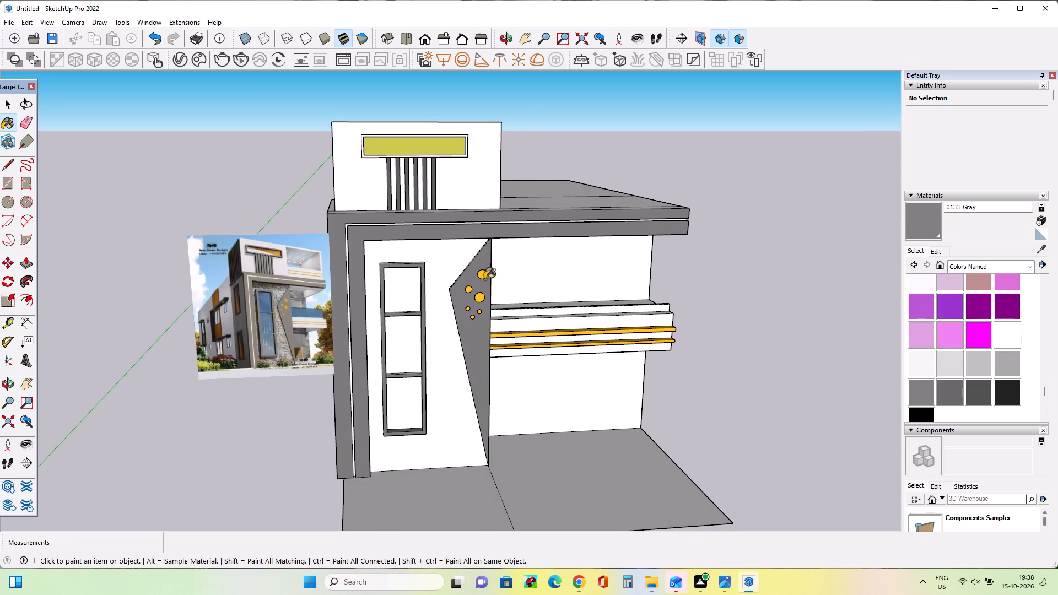
middle_click_drag(502, 274, 506, 252)
middle_click_drag(505, 216, 473, 220)
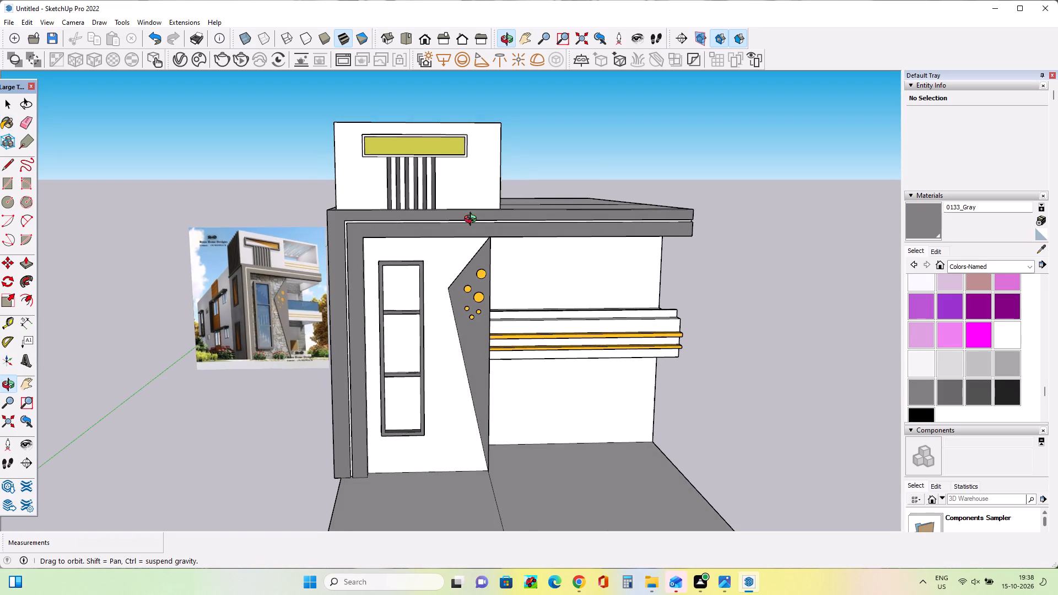
middle_click_drag(473, 220, 472, 221)
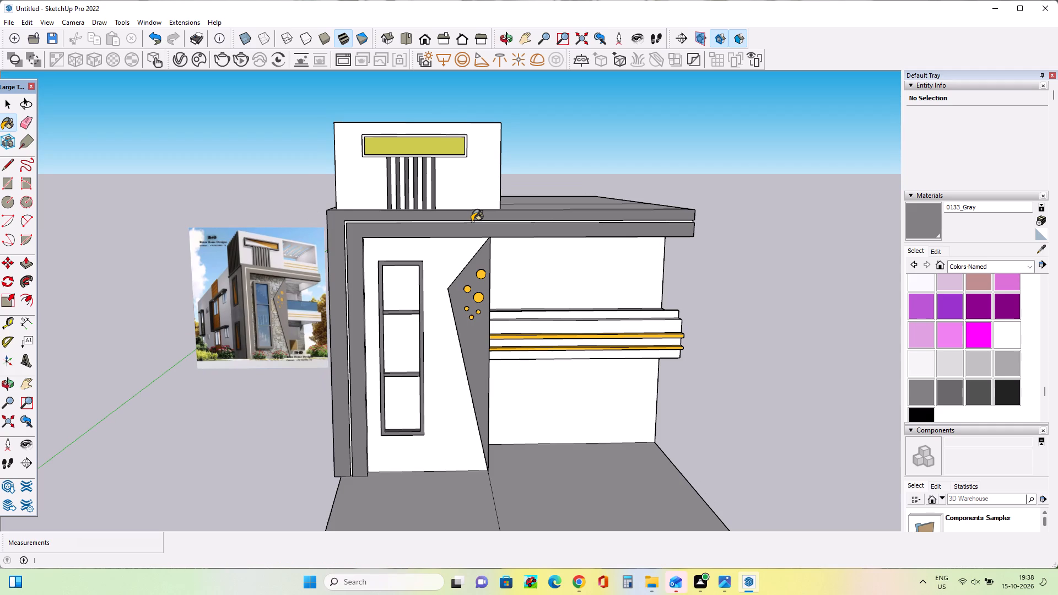
scroll(241, 333, "up", 12)
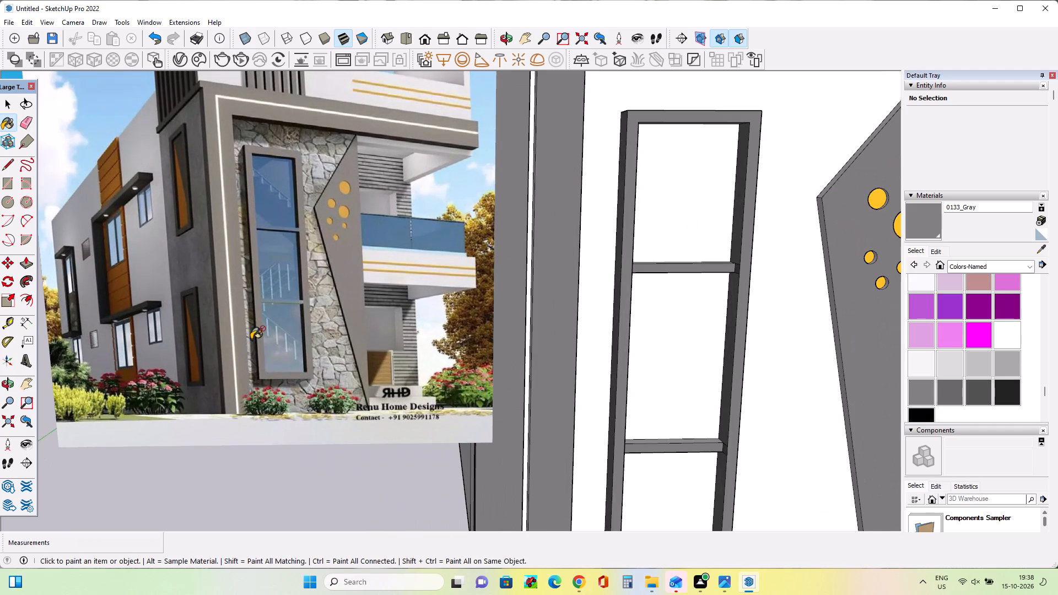
scroll(252, 339, "down", 10)
middle_click_drag(252, 339, 251, 338)
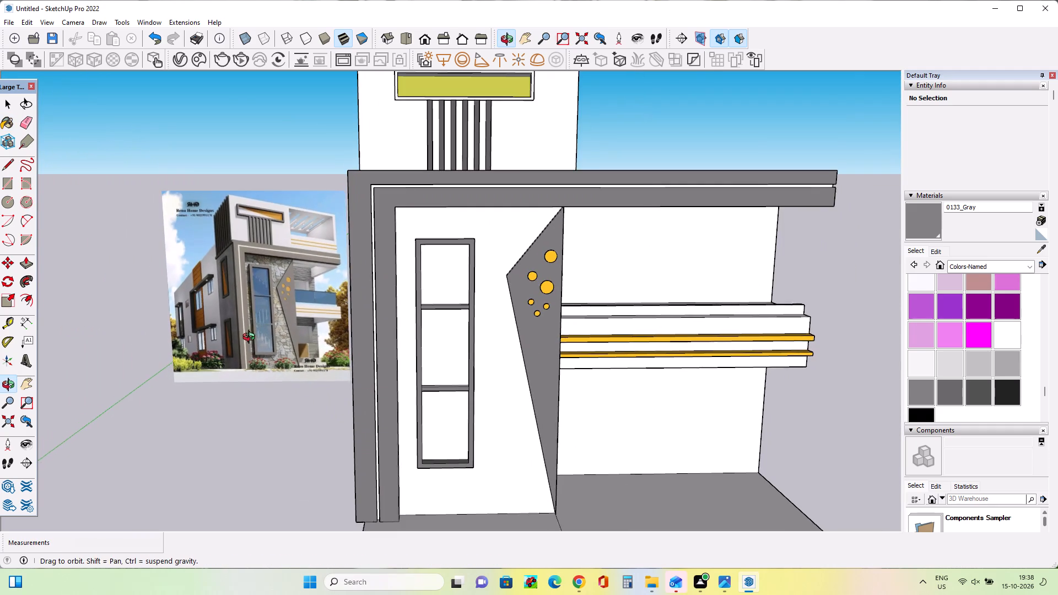
middle_click_drag(251, 338, 256, 291)
Paint the underside of the horizontal border above the tall window with 0133_Gray.
scroll(467, 220, "up", 3)
middle_click_drag(479, 229, 497, 148)
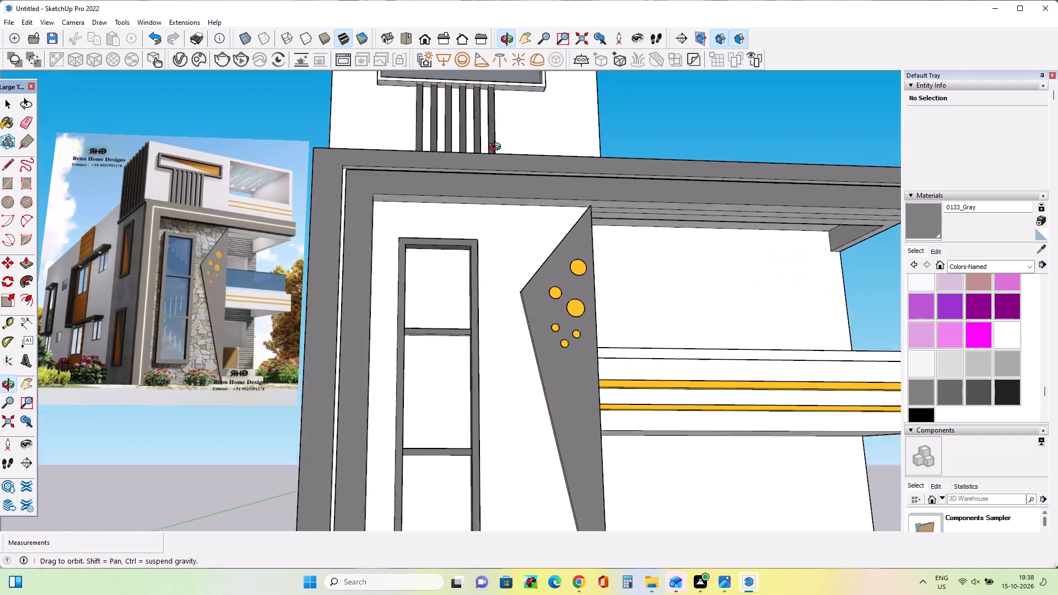
middle_click_drag(497, 148, 497, 148)
left_click(513, 202)
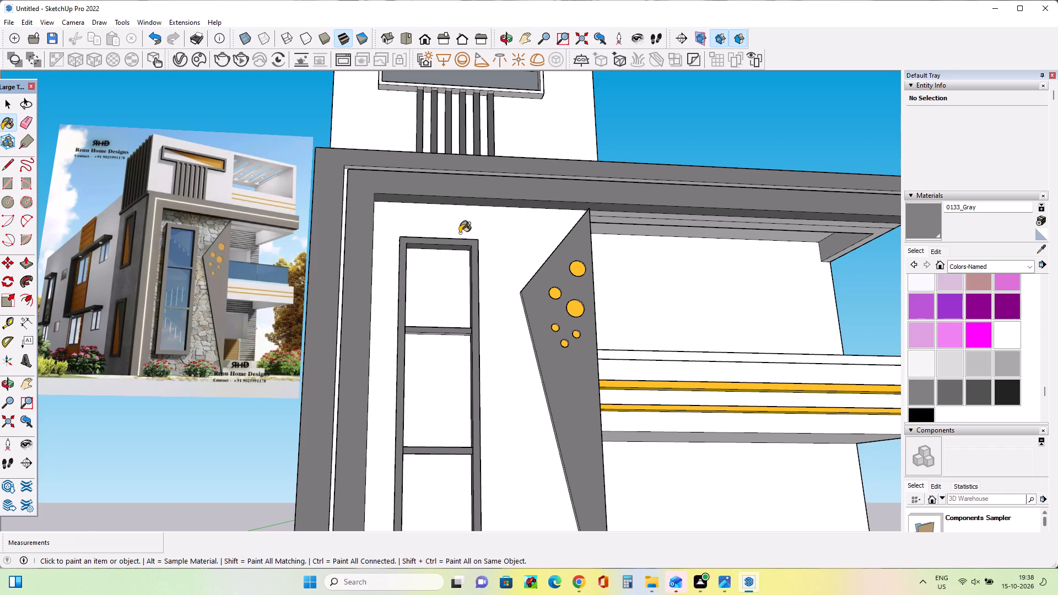
Push the narrow strip on the underside of the slab border above the balcony upward by about 3 15/16".
scroll(460, 233, "down", 3)
middle_click_drag(460, 233, 462, 238)
middle_click_drag(587, 252, 586, 217)
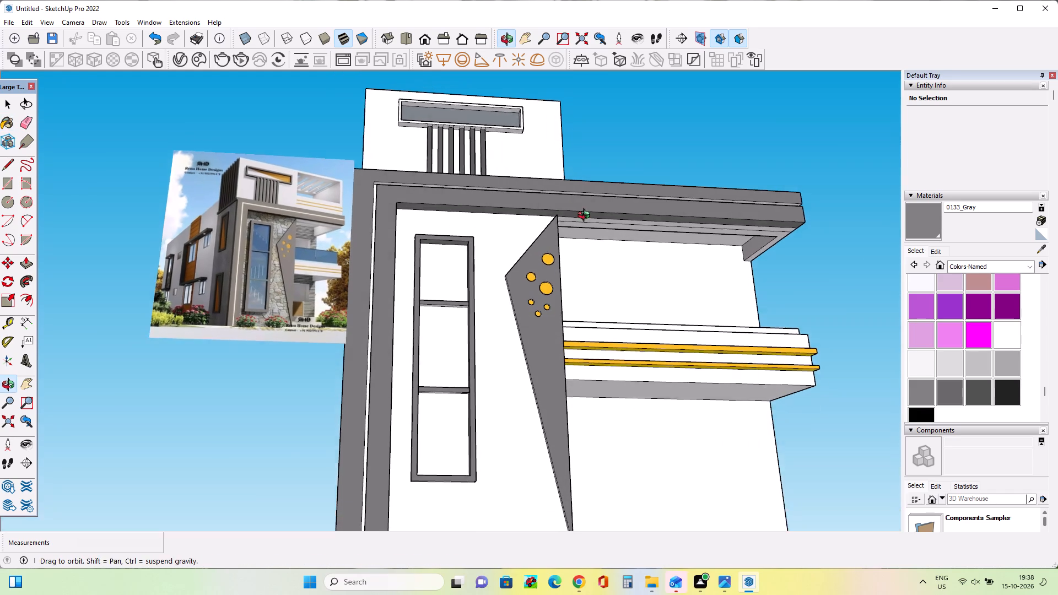
middle_click_drag(586, 217, 586, 210)
scroll(639, 281, "up", 2)
scroll(233, 215, "up", 6)
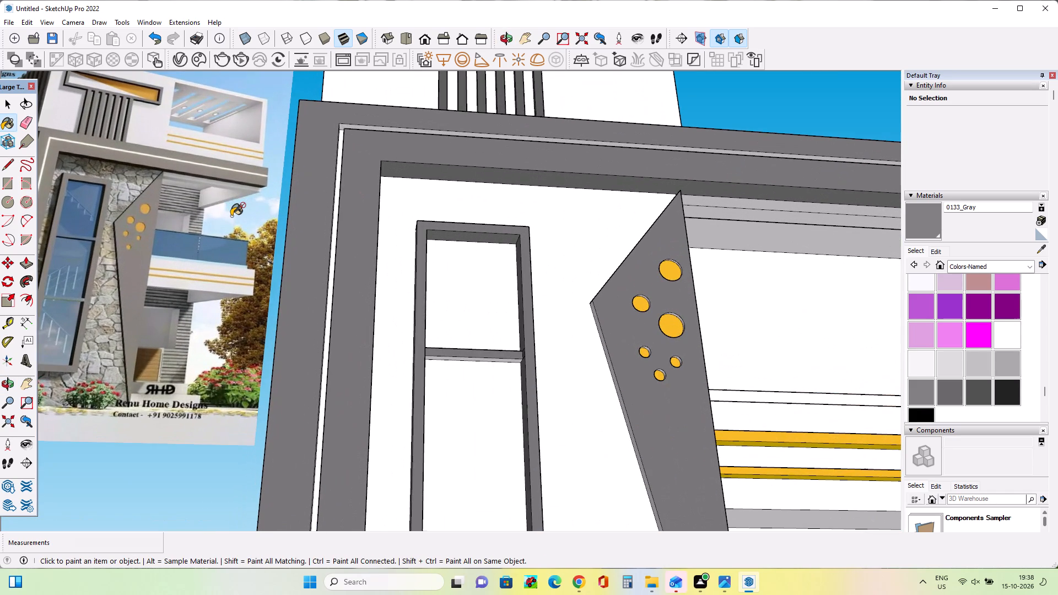
scroll(233, 215, "down", 10)
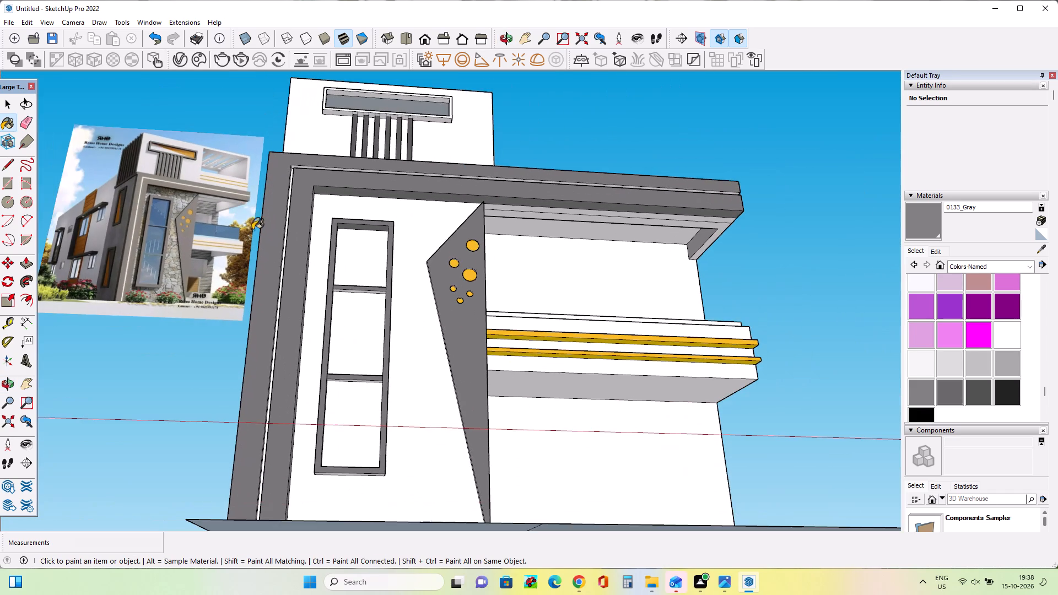
middle_click_drag(590, 286, 581, 264)
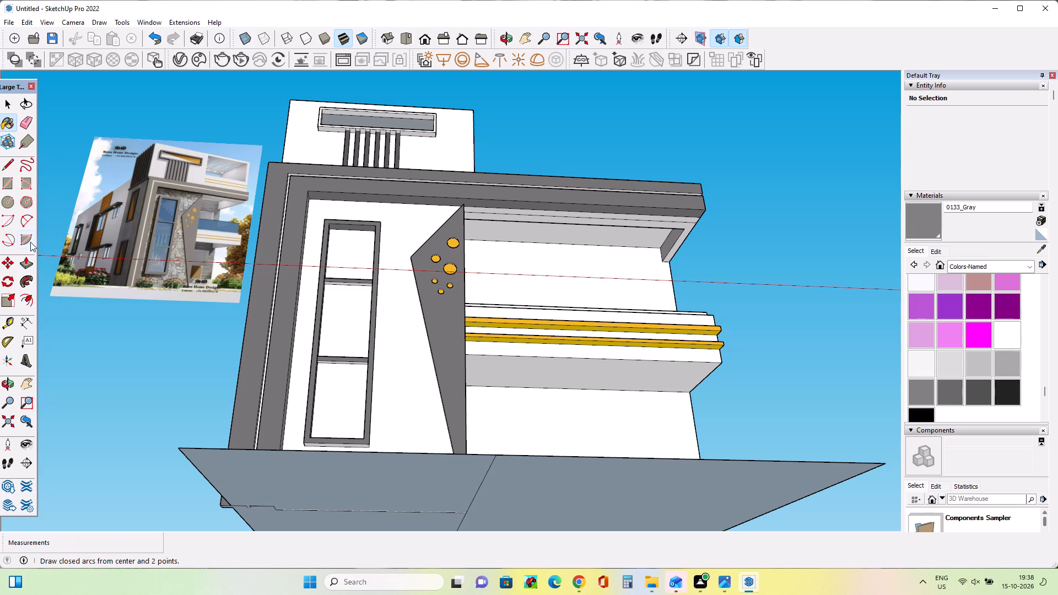
left_click(25, 264)
left_click(607, 217)
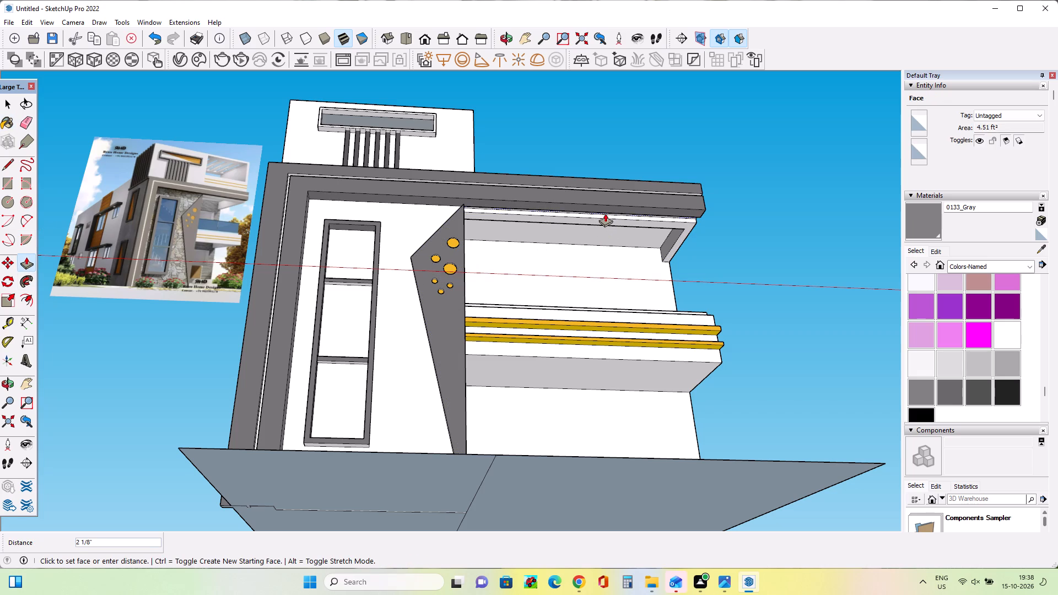
left_click(604, 211)
Extrude the thin top face of the balcony's front upstand upward by about 2' 2 11/16".
middle_click_drag(582, 281, 619, 423)
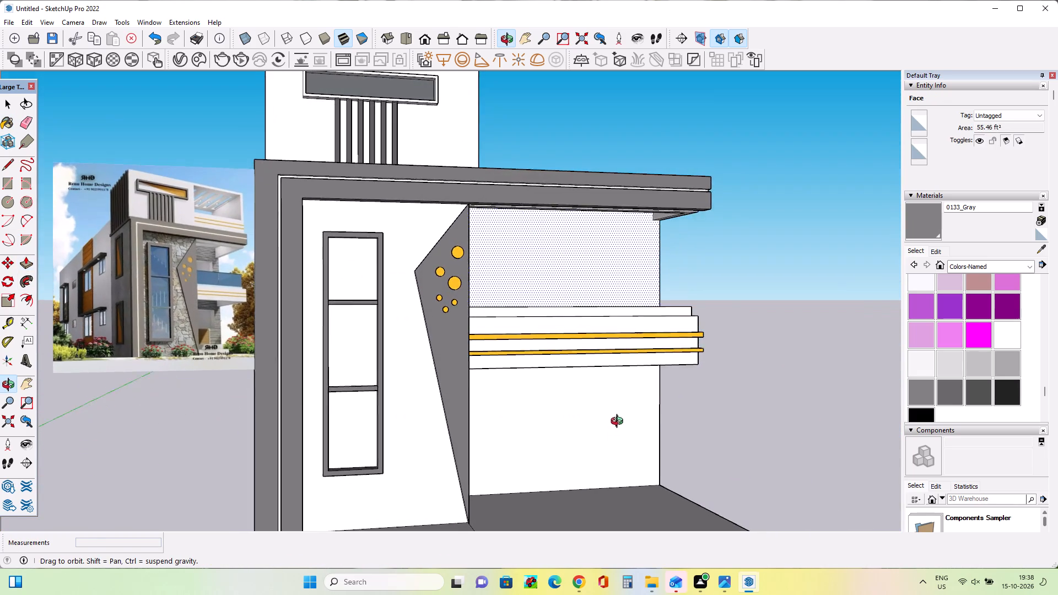
middle_click_drag(619, 423, 624, 434)
scroll(483, 409, "down", 3)
middle_click_drag(492, 412, 466, 410)
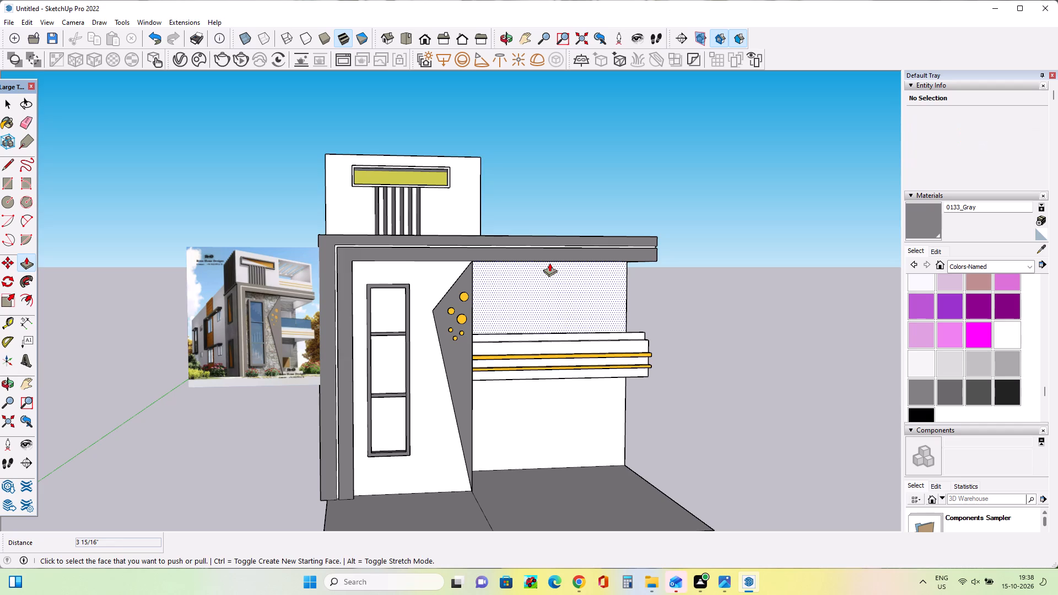
middle_click_drag(571, 322, 582, 355)
scroll(581, 328, "up", 11)
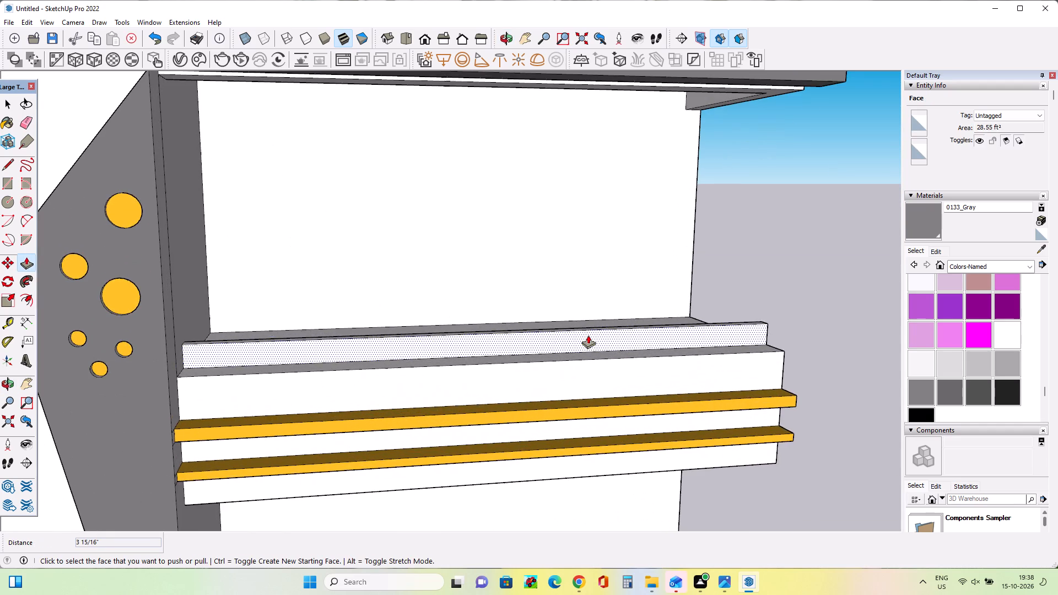
middle_click_drag(579, 324, 597, 401)
left_click(584, 294)
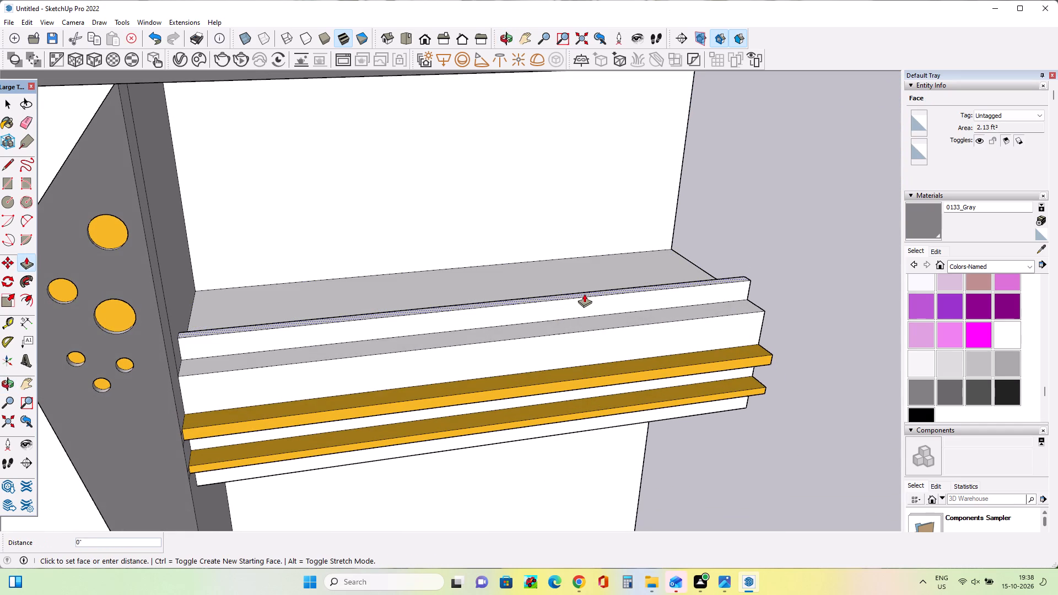
left_click(570, 174)
Draw a line about 10' 4 1/8" long across the front of the raised balcony panel near its base.
middle_click_drag(646, 310, 628, 290)
scroll(626, 290, "down", 12)
middle_click_drag(630, 328, 627, 301)
scroll(599, 304, "up", 3)
middle_click_drag(598, 296, 566, 302)
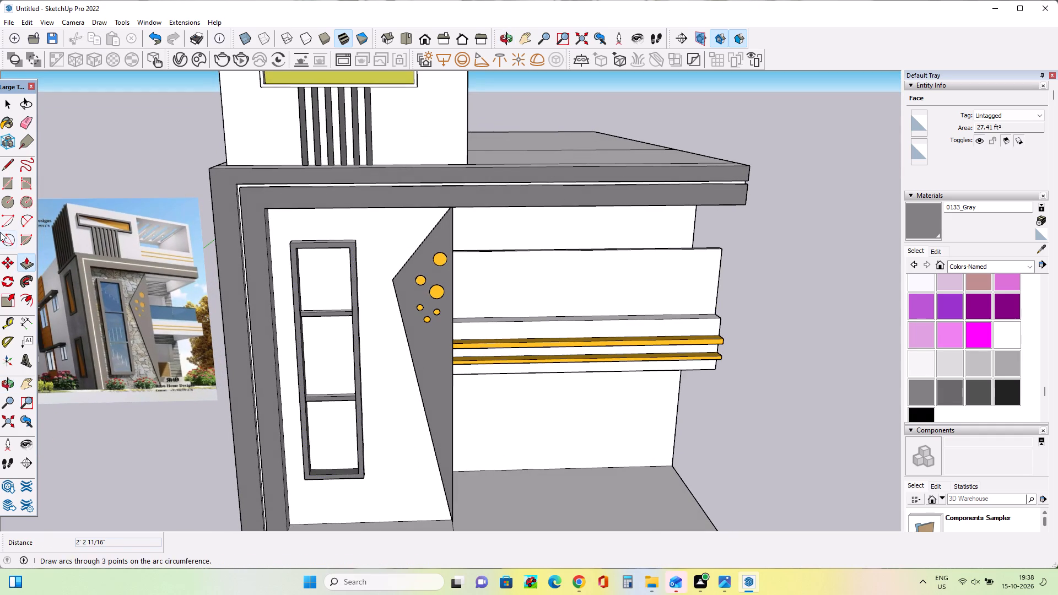
left_click(8, 183)
left_click(8, 164)
middle_click_drag(665, 344, 607, 335)
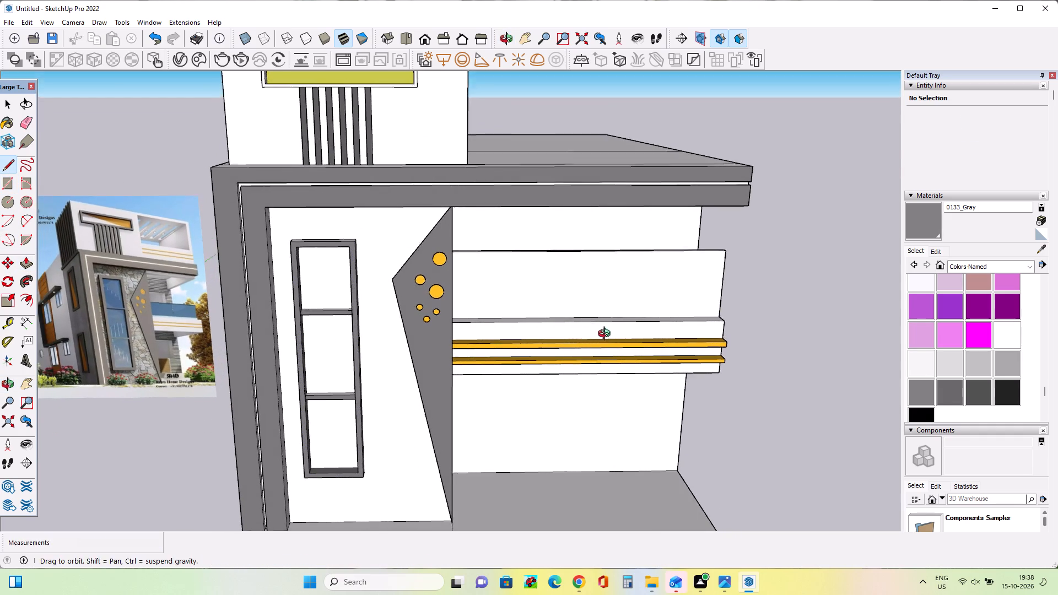
middle_click_drag(607, 335, 442, 334)
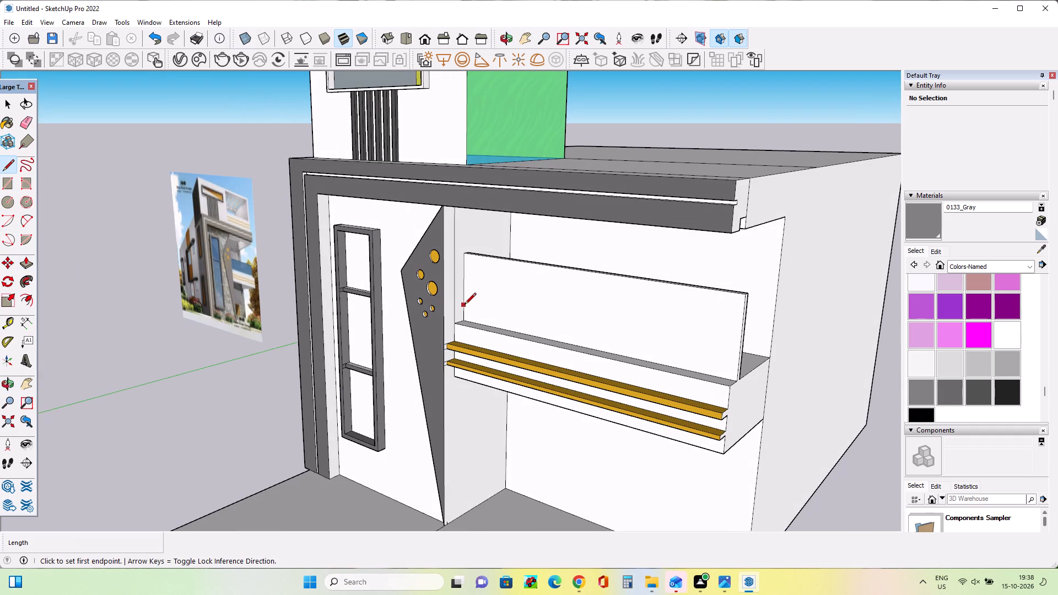
left_click(465, 305)
left_click(735, 363)
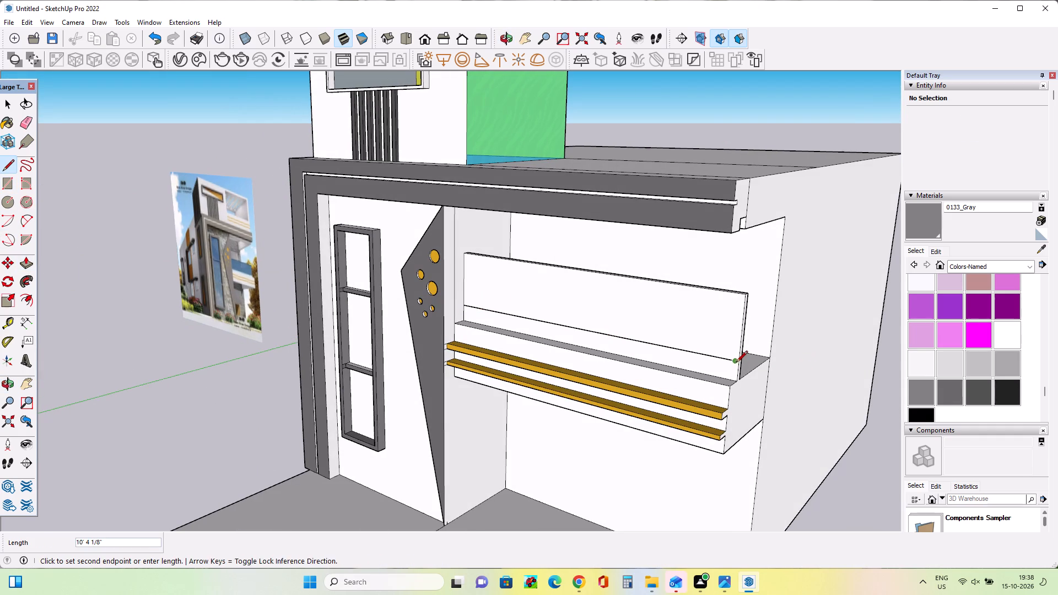
scroll(739, 371, "up", 7)
left_click(738, 358)
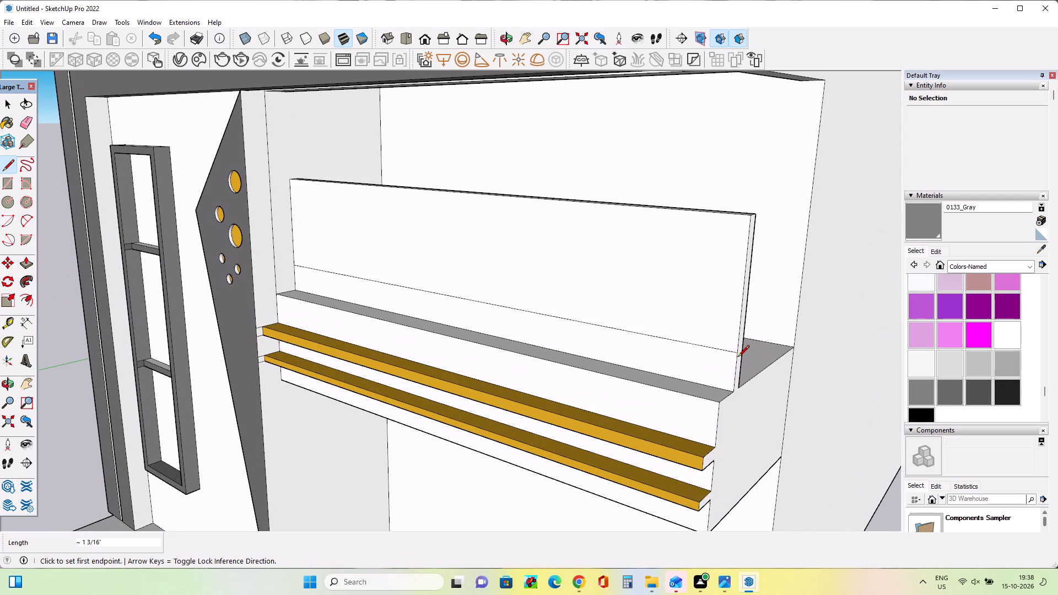
Push the top face of the raised balcony panel down by about 5 1/8".
middle_click_drag(650, 419, 812, 376)
scroll(716, 378, "down", 4)
middle_click_drag(617, 363, 631, 441)
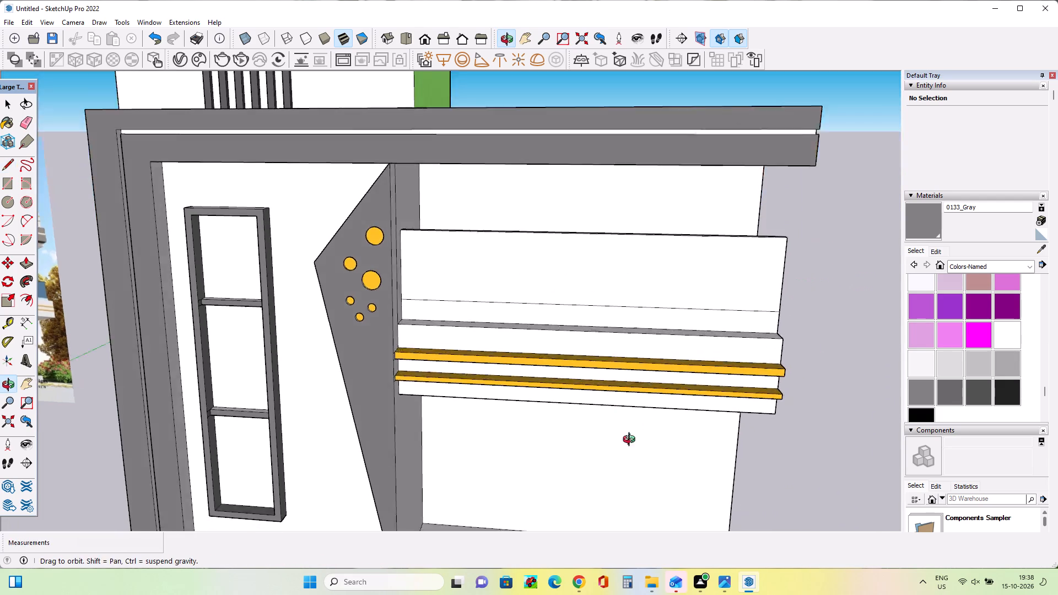
scroll(629, 431, "down", 1)
middle_click_drag(631, 441, 646, 490)
left_click(24, 261)
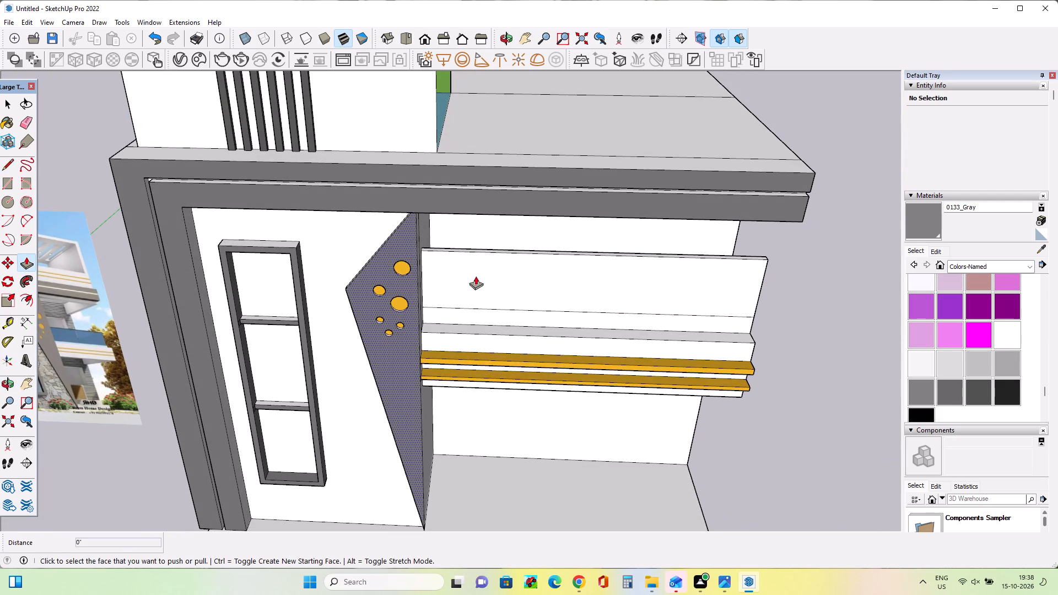
middle_click_drag(477, 275, 494, 336)
left_click(528, 251)
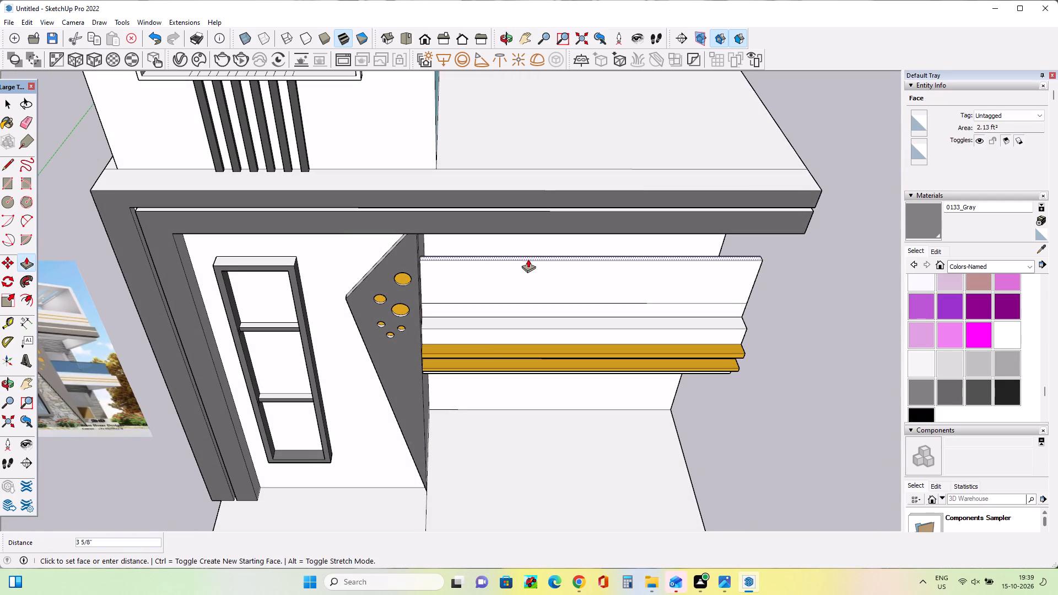
left_click(528, 262)
Draw a line across the full front of the balcony panel just below its top edge to form a thin handrail strip.
middle_click_drag(537, 338, 535, 208)
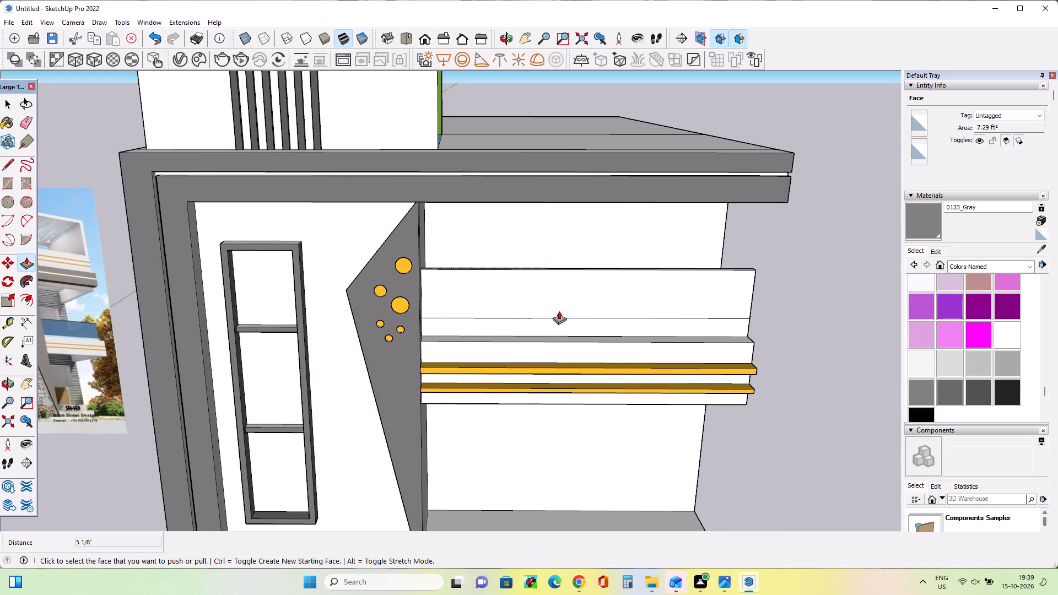
scroll(558, 311, "down", 1)
scroll(538, 291, "up", 3)
middle_click_drag(567, 307, 495, 308)
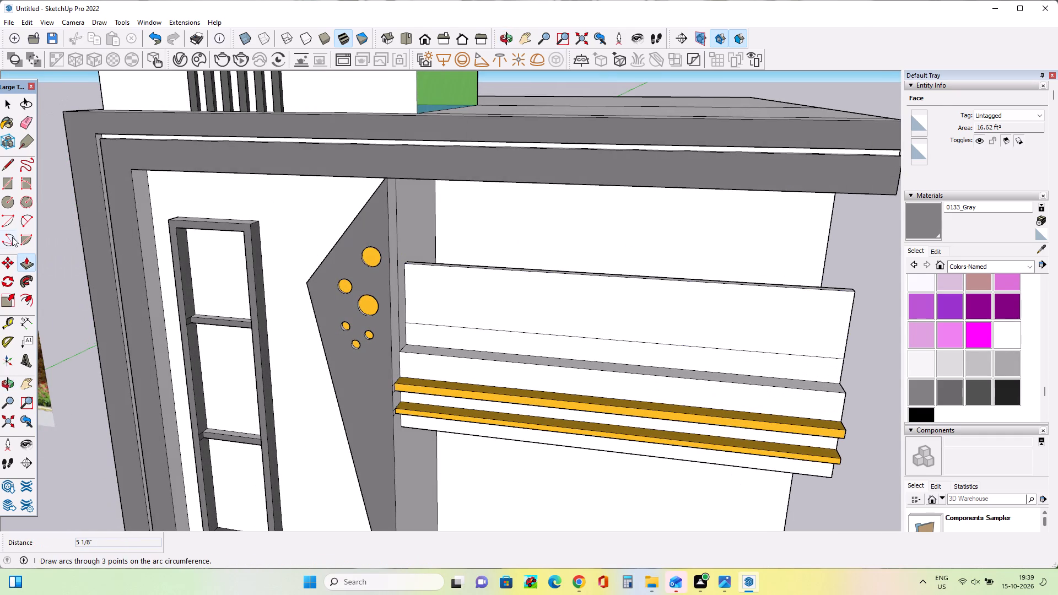
left_click(8, 187)
left_click(4, 168)
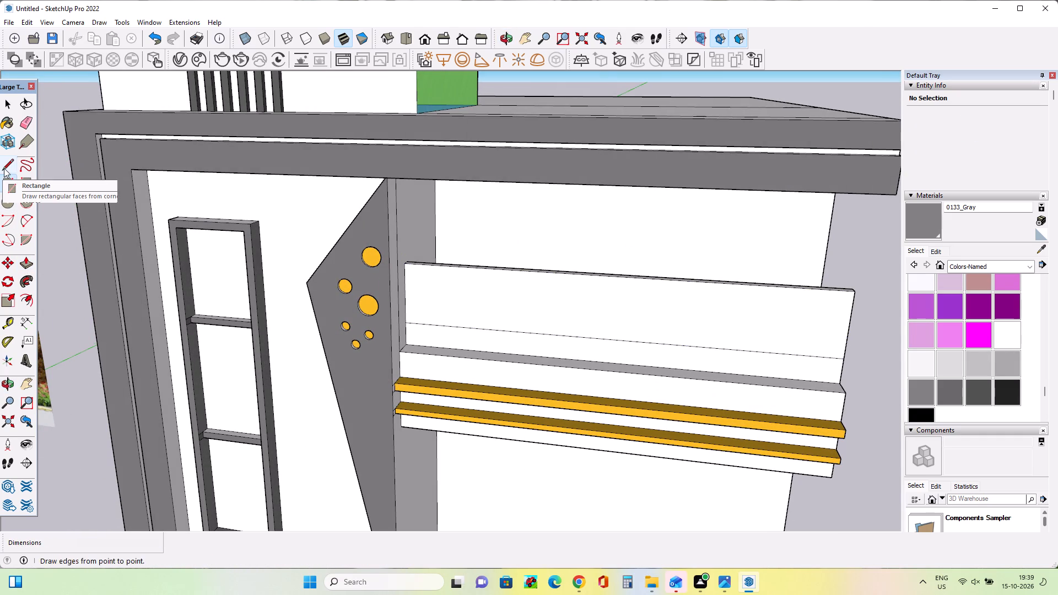
scroll(408, 274, "up", 2)
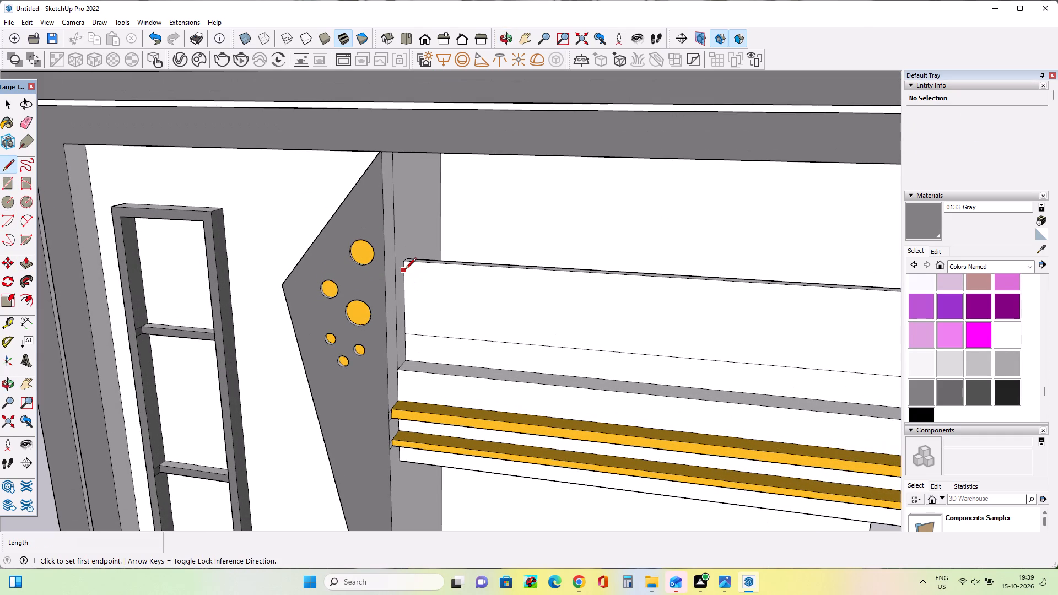
left_click(405, 270)
scroll(433, 289, "down", 2)
scroll(433, 289, "up", 1)
scroll(433, 289, "down", 7)
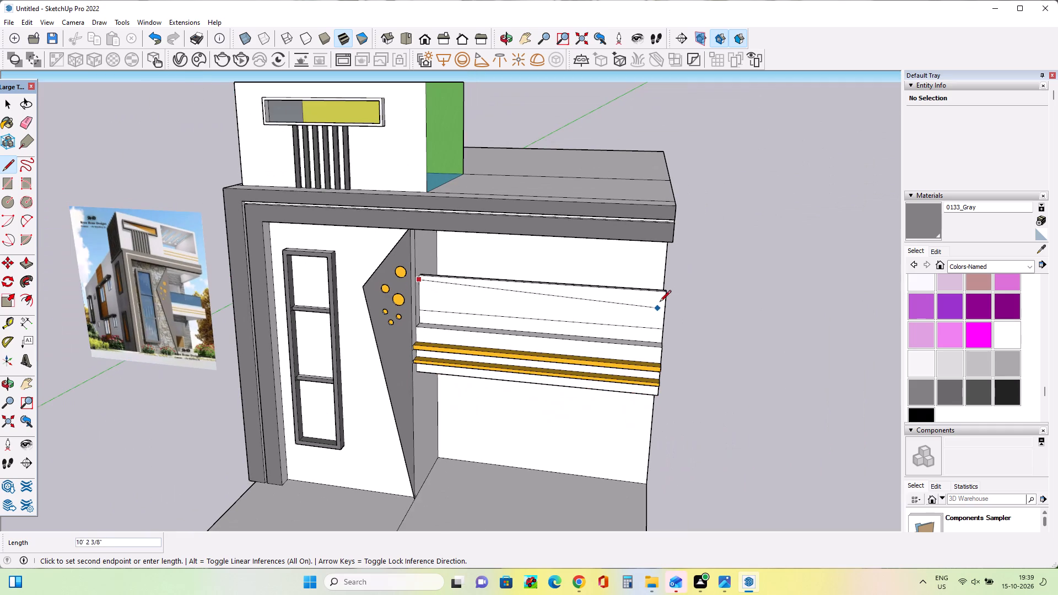
left_click(666, 300)
Paint the thin handrail strip along the top of the balcony panel's front with 0134_DimGray.
middle_click_drag(619, 347, 640, 323)
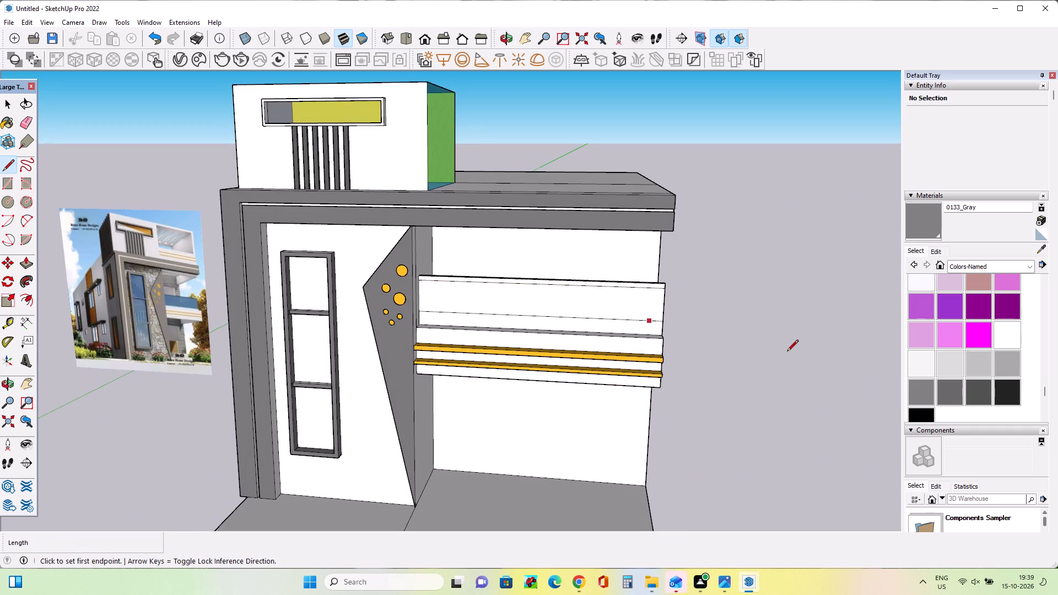
left_click(925, 391)
left_click(947, 398)
scroll(548, 278, "up", 2)
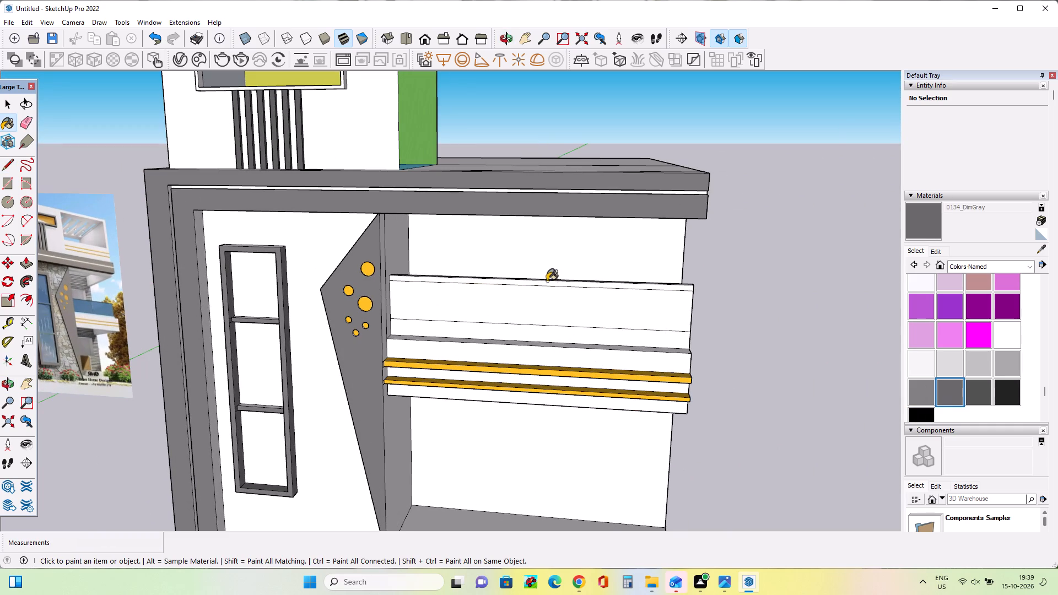
left_click(548, 284)
Paint the balcony panel's middle front face and its rear face with Translucent Glass Gray from the in-model materials.
middle_click_drag(564, 348, 581, 323)
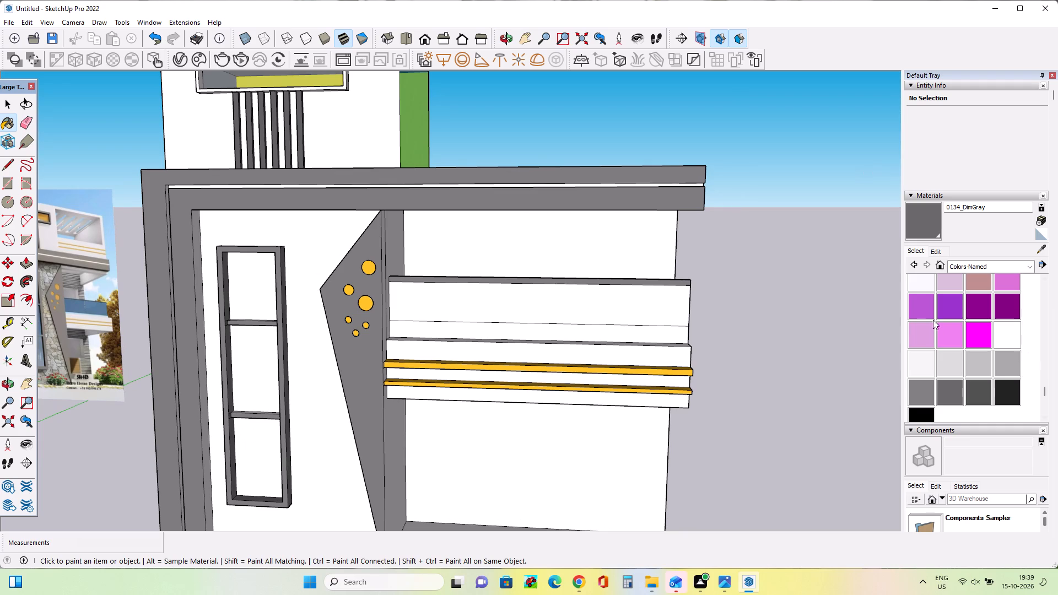
left_click(980, 266)
scroll(978, 295, "up", 5)
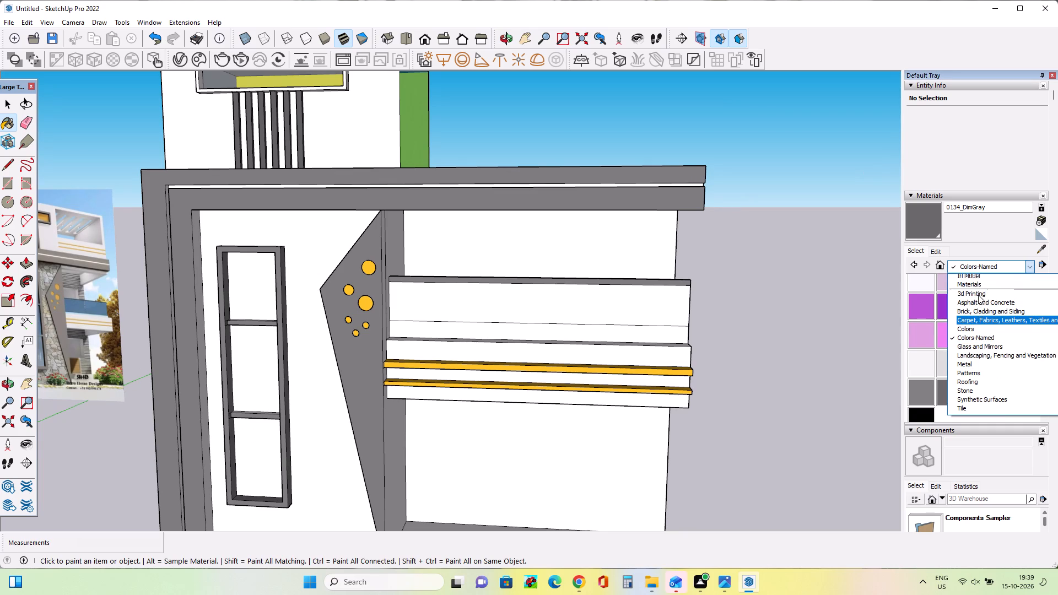
scroll(978, 295, "up", 3)
left_click(975, 277)
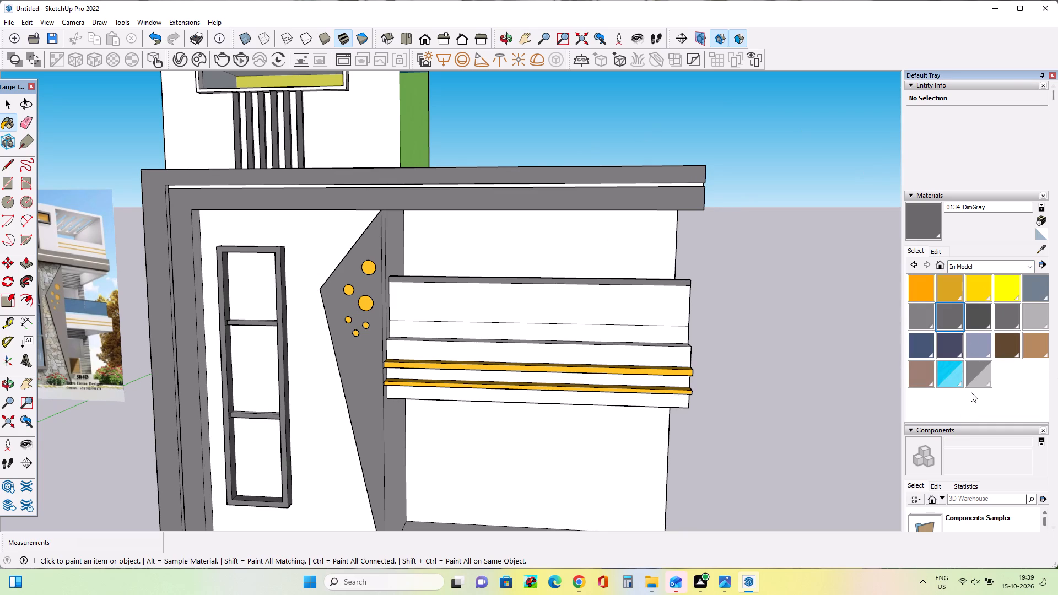
scroll(969, 399, "up", 6)
left_click(973, 375)
left_click(573, 296)
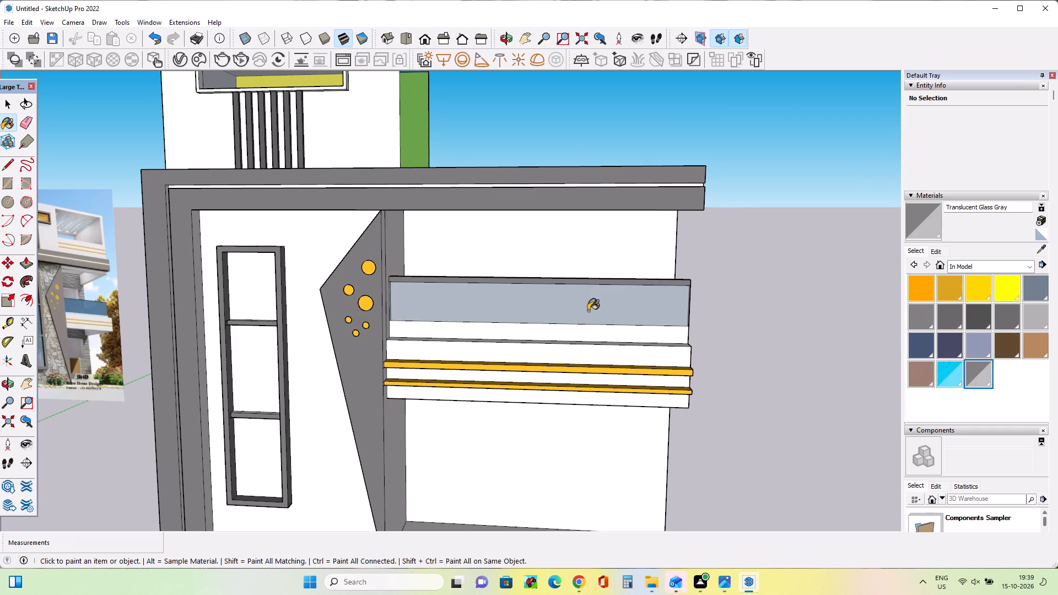
middle_click_drag(655, 356, 121, 407)
left_click(348, 388)
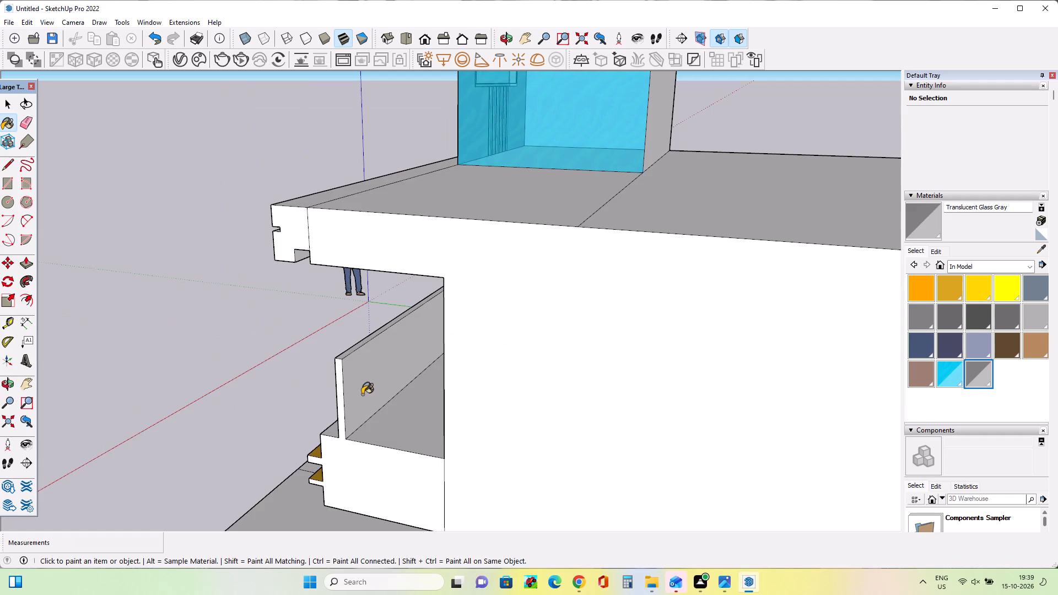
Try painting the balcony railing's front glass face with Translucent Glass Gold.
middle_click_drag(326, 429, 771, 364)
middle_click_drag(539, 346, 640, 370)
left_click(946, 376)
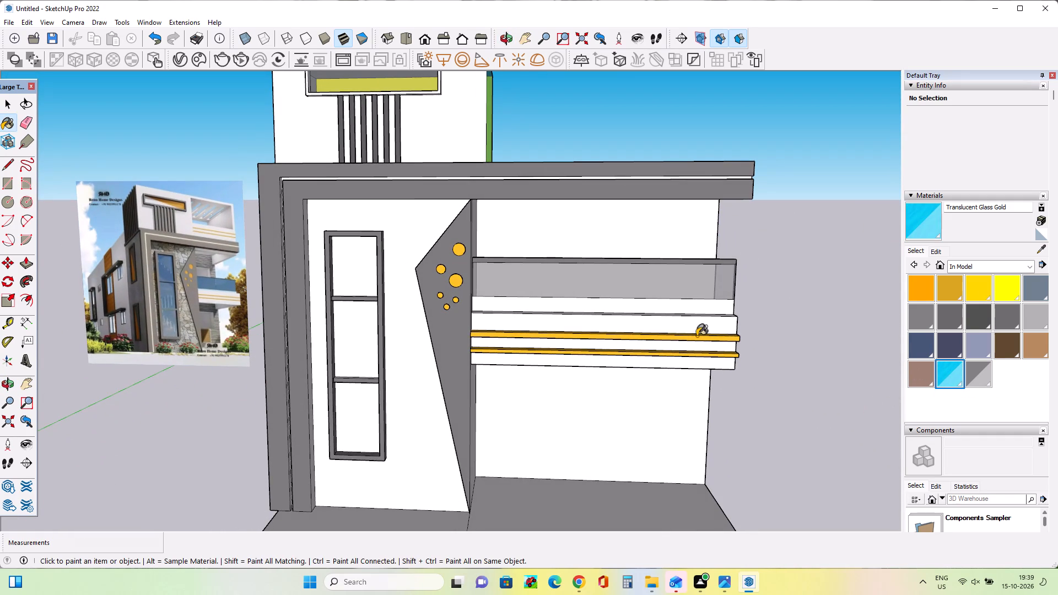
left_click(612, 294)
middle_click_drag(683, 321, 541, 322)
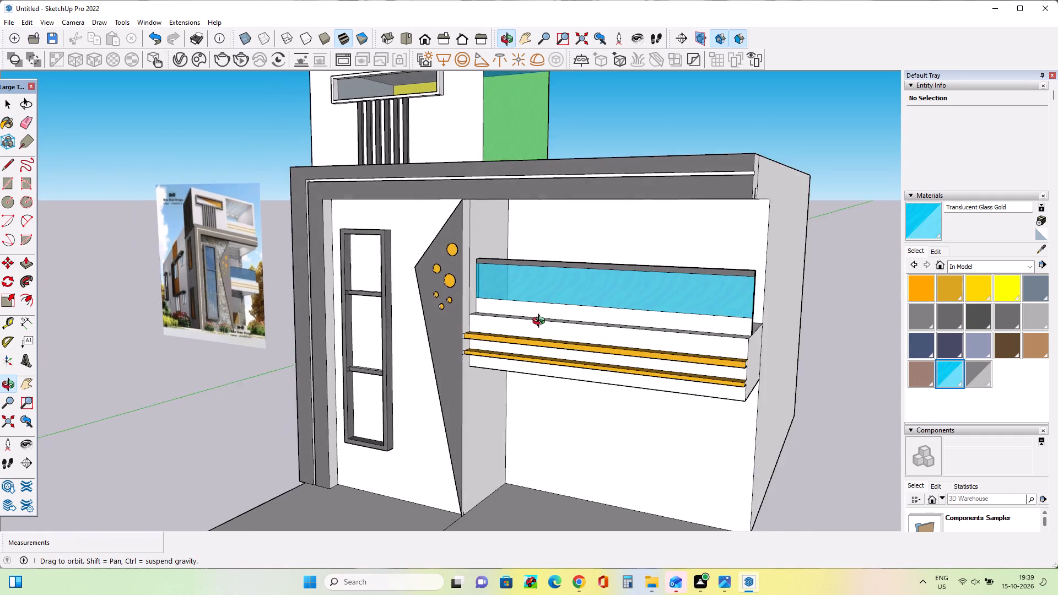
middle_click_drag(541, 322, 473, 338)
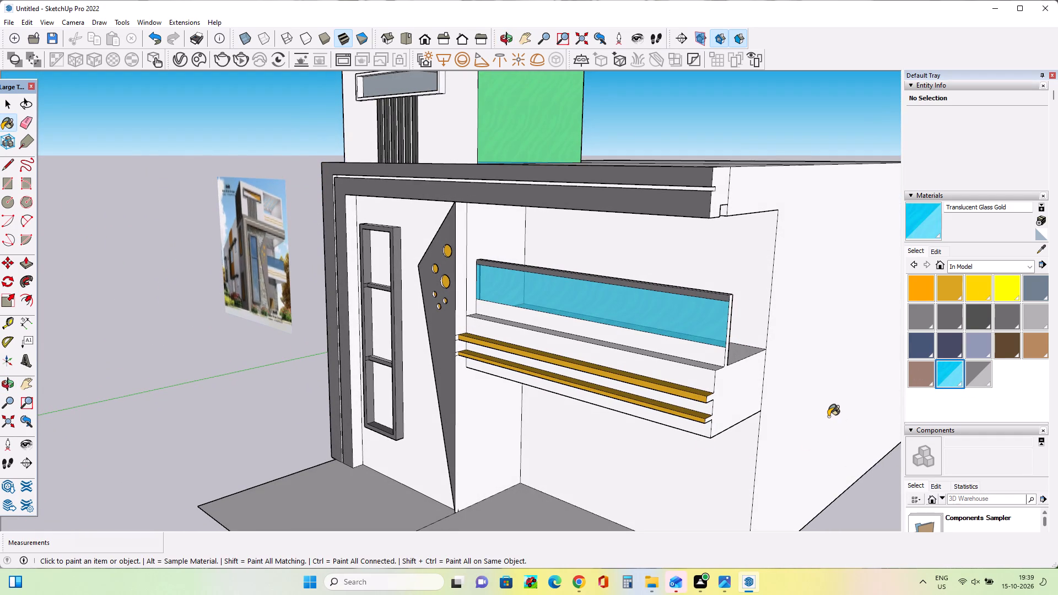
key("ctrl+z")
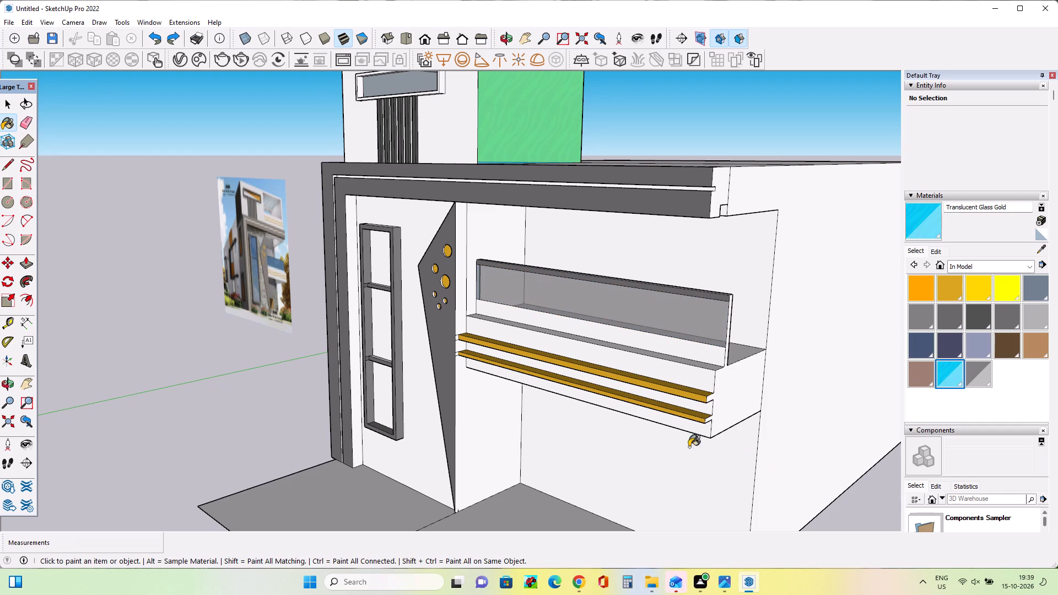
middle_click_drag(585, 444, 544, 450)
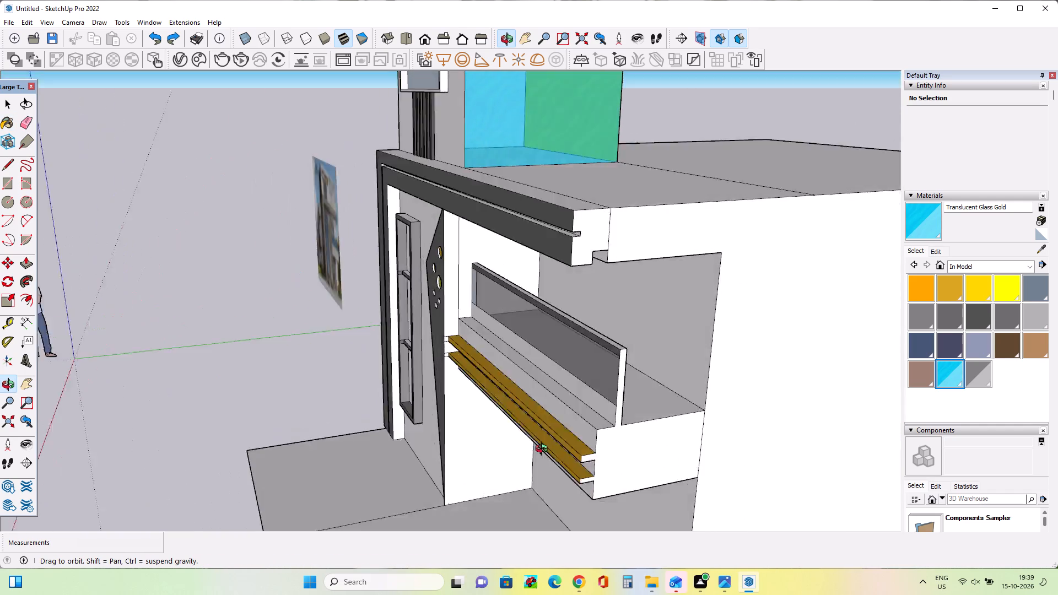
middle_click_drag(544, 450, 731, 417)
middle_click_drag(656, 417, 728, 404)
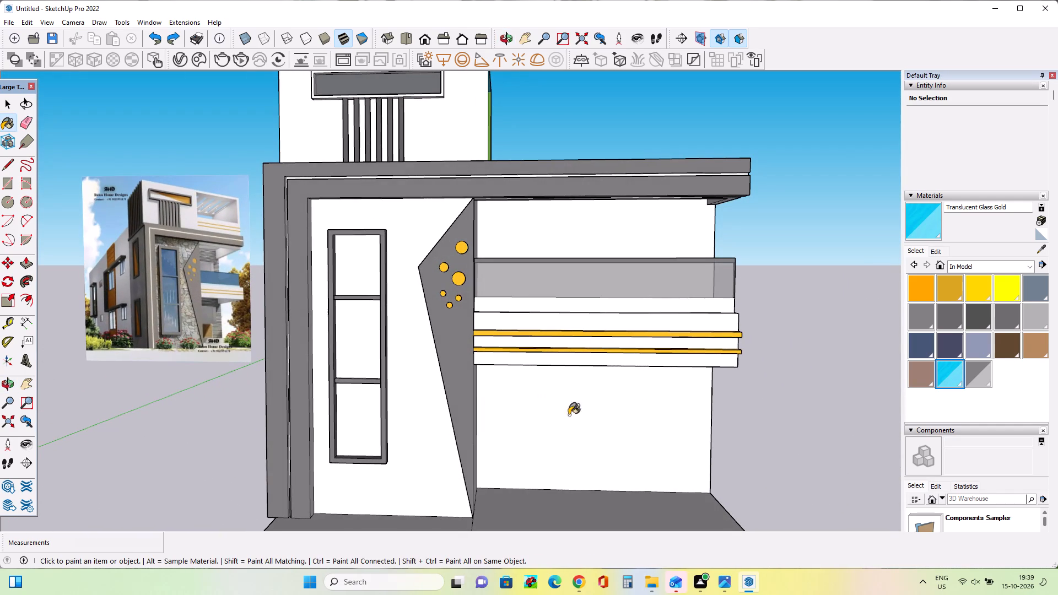
Open the Brick, Cladding and Siding material collection and check the facade finishes against the Contemporary Geometric Stone Facade Villa reference picture.
left_click(985, 258)
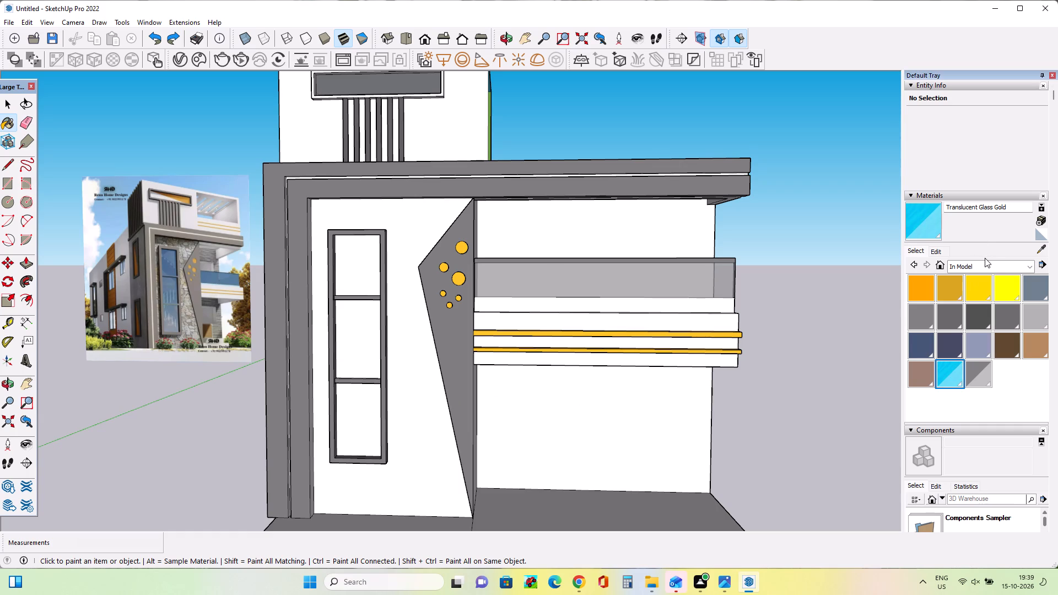
left_click(986, 267)
left_click(1005, 315)
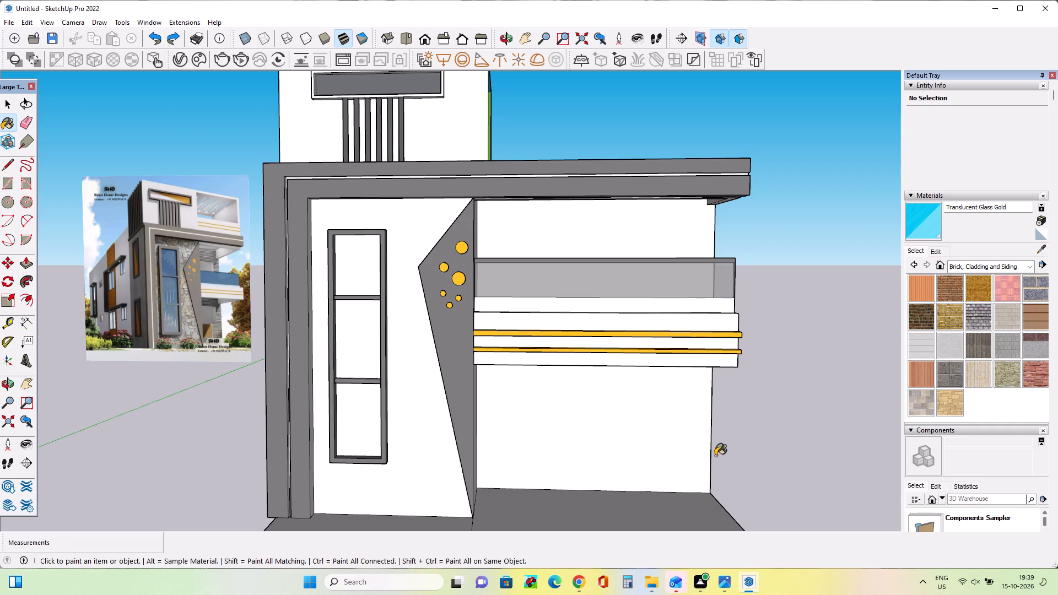
middle_click_drag(672, 478, 795, 435)
scroll(795, 435, "down", 1)
middle_click_drag(609, 419, 505, 424)
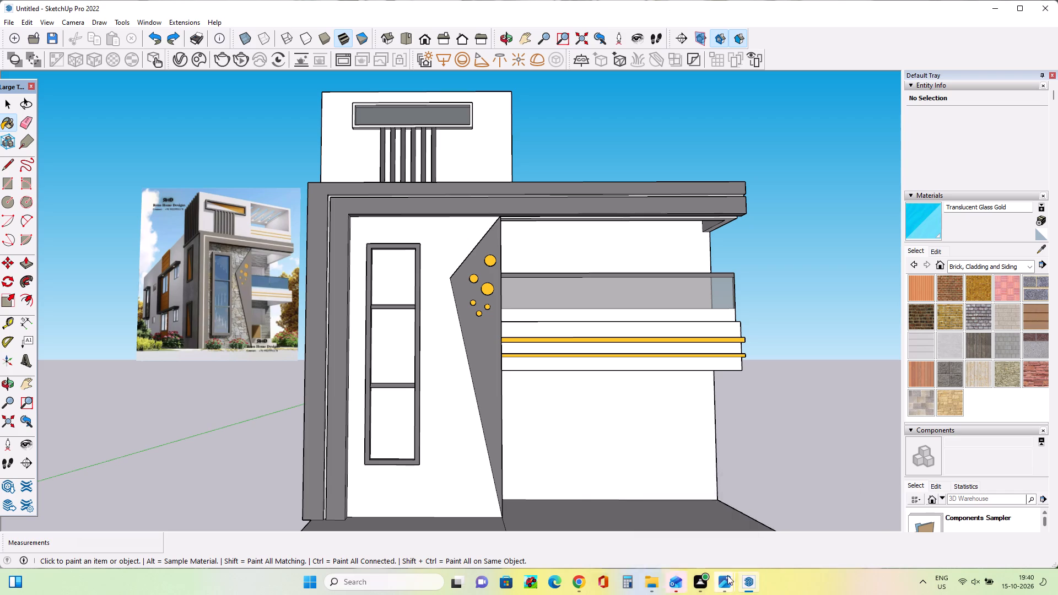
left_click(724, 587)
left_click(664, 539)
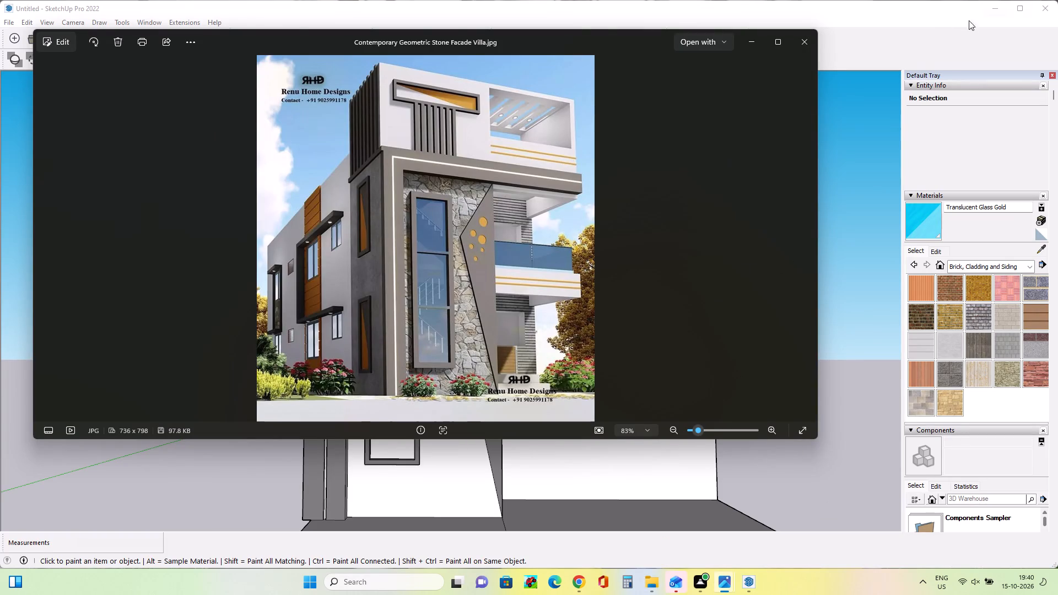
left_click(756, 39)
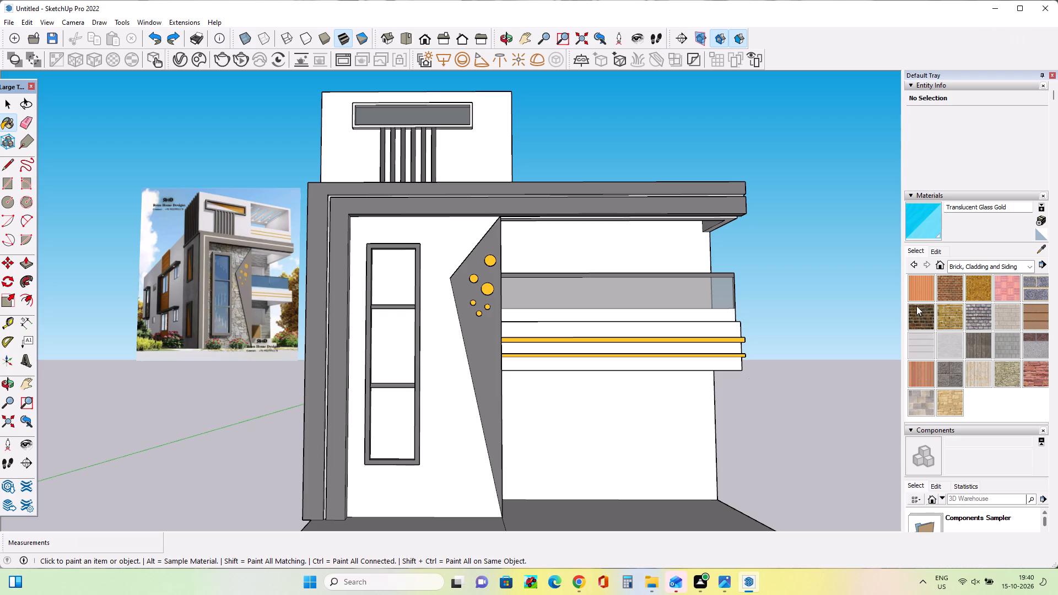
middle_click_drag(354, 313, 417, 362)
scroll(418, 361, "down", 4)
middle_click_drag(467, 376, 514, 376)
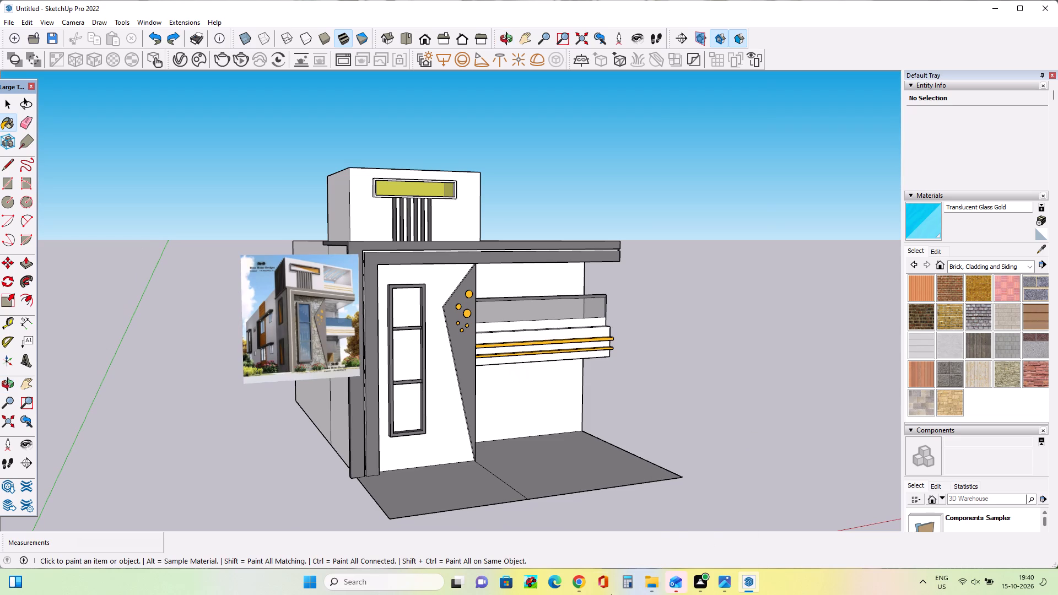
Look through the building elevation images in the fuji work folder, starting from the selected Circular Concrete Architectural Masterpiece picture, and close the viewer and folder.
left_click(654, 586)
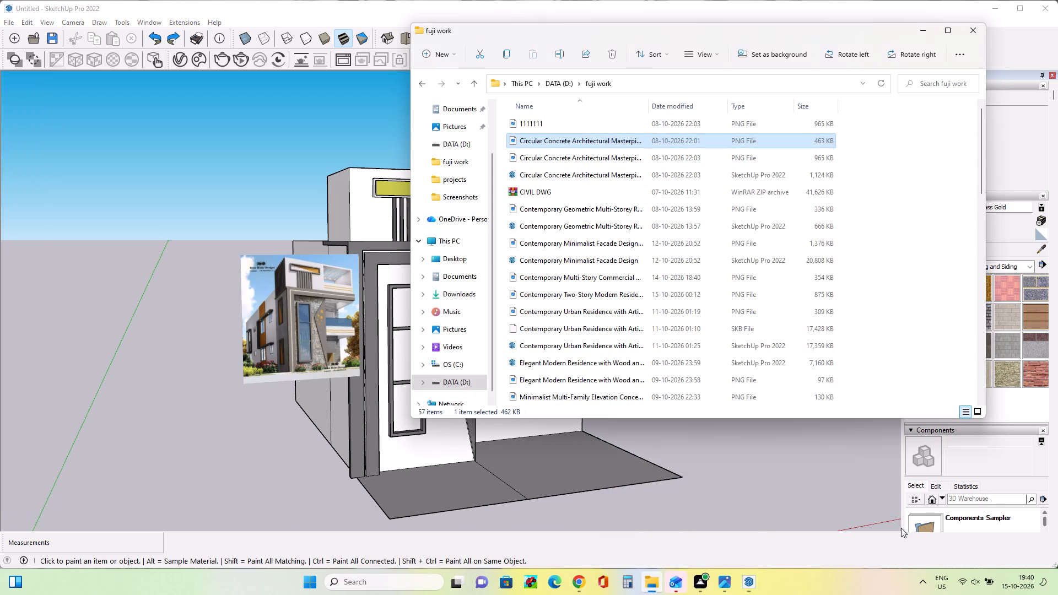
left_click(558, 138)
left_click(558, 138)
double_click(786, 141)
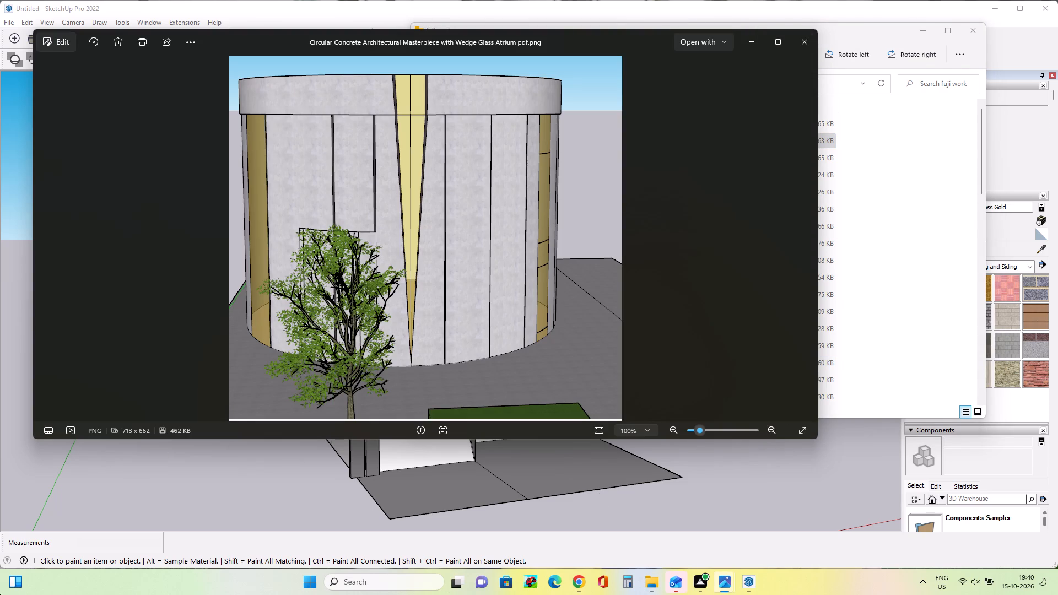
key("Right")
key("Right")
key("Right")
key("Right")
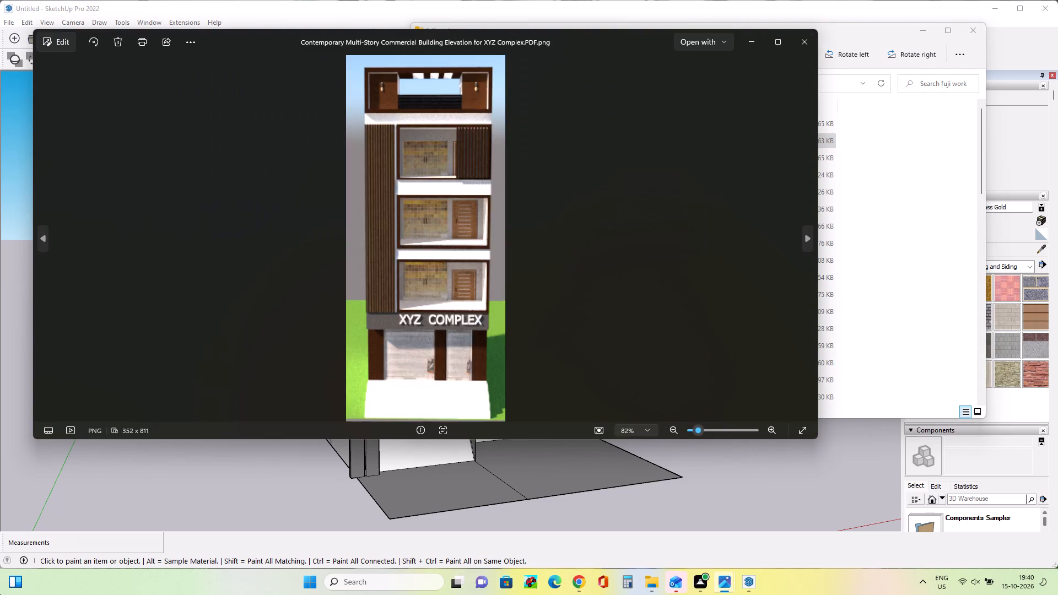
key("Right")
key("Right")
key("Right")
key("Right")
key("Right")
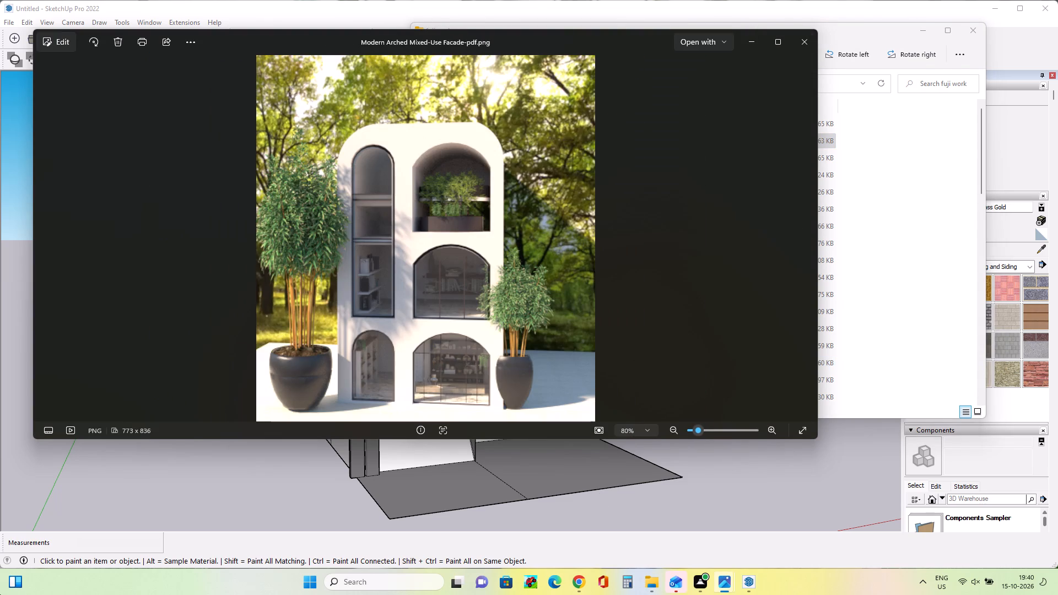
key("Right")
key("Right")
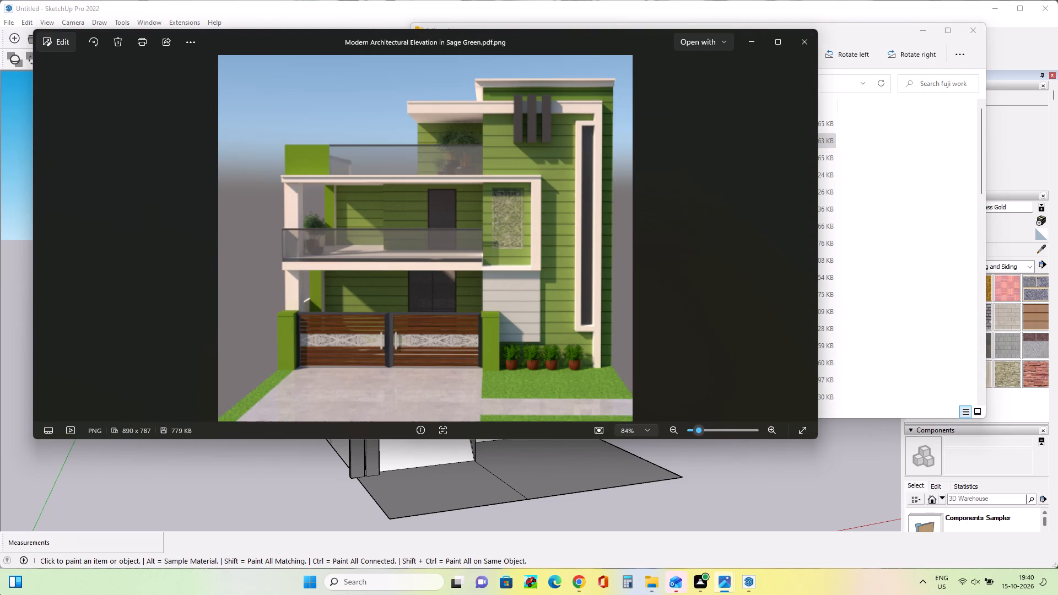
key("Right")
key("Right")
key("Right")
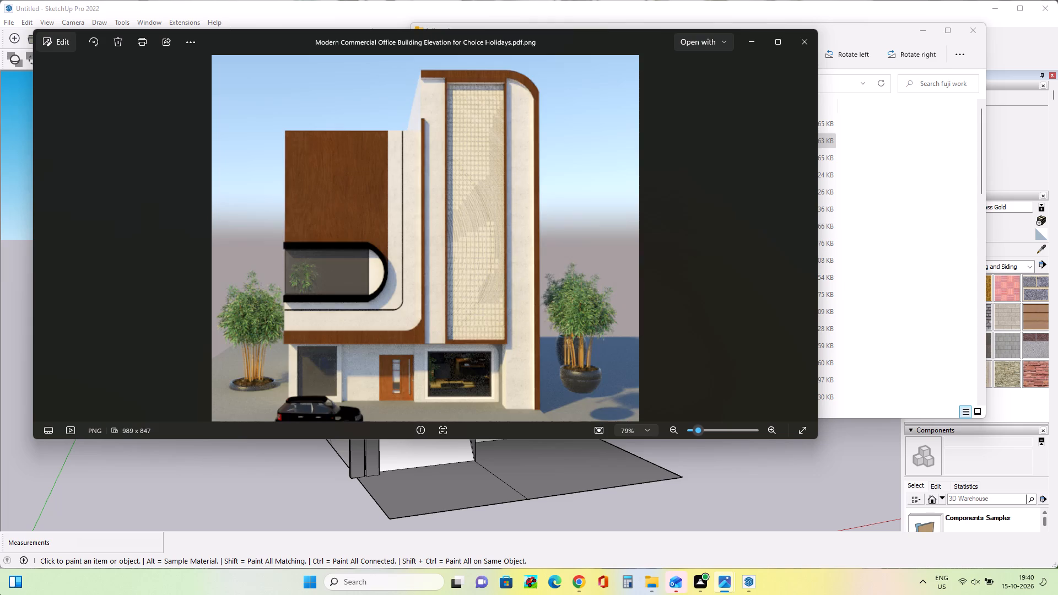
key("Right")
key("Right")
key("Right")
key("Right")
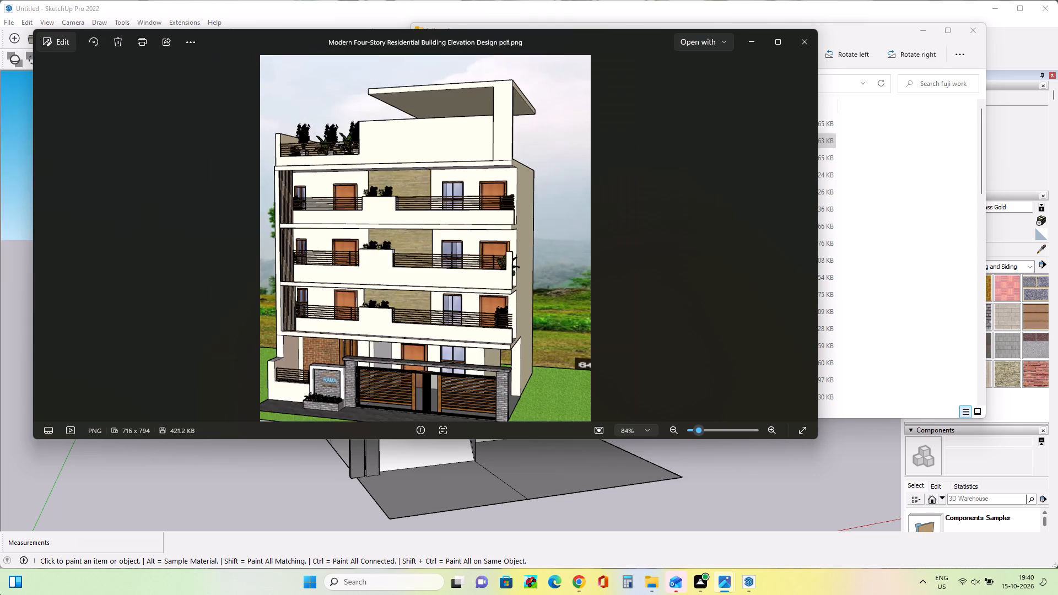
key("Right")
key("Right")
key("Right")
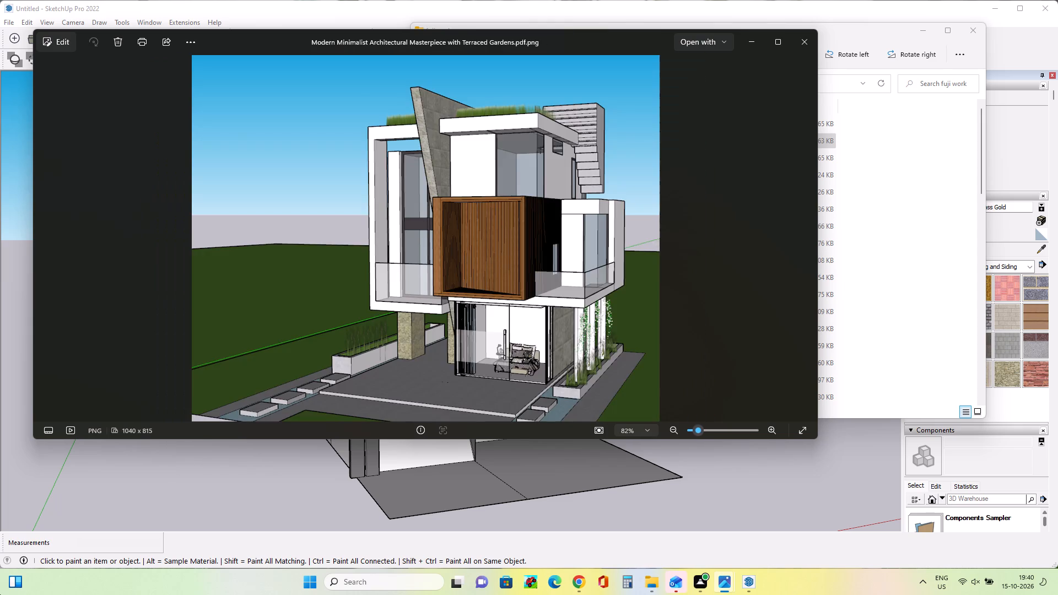
key("Right")
key("Right")
key("Right")
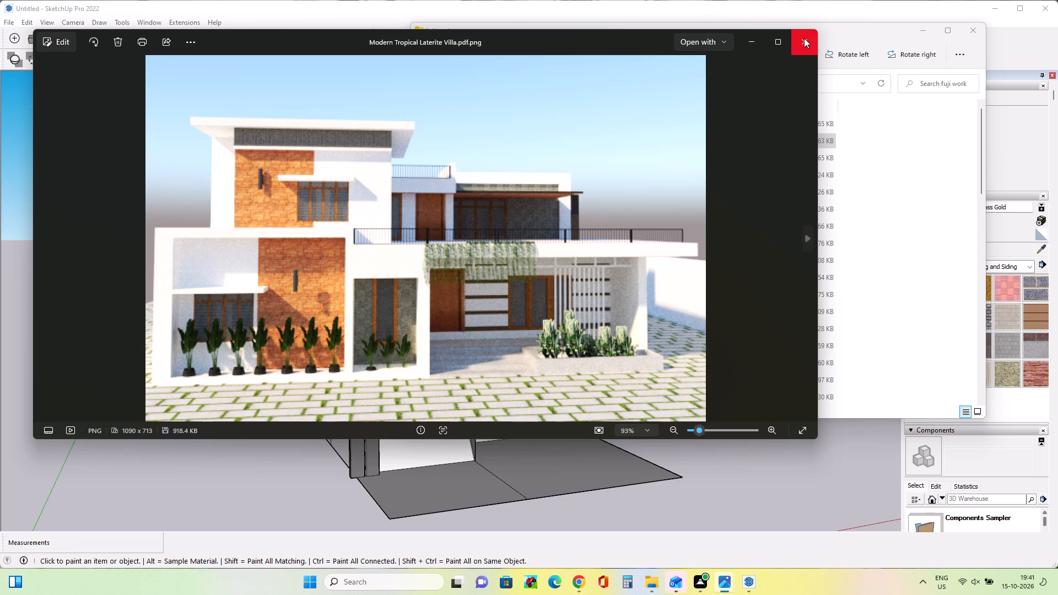
left_click(753, 41)
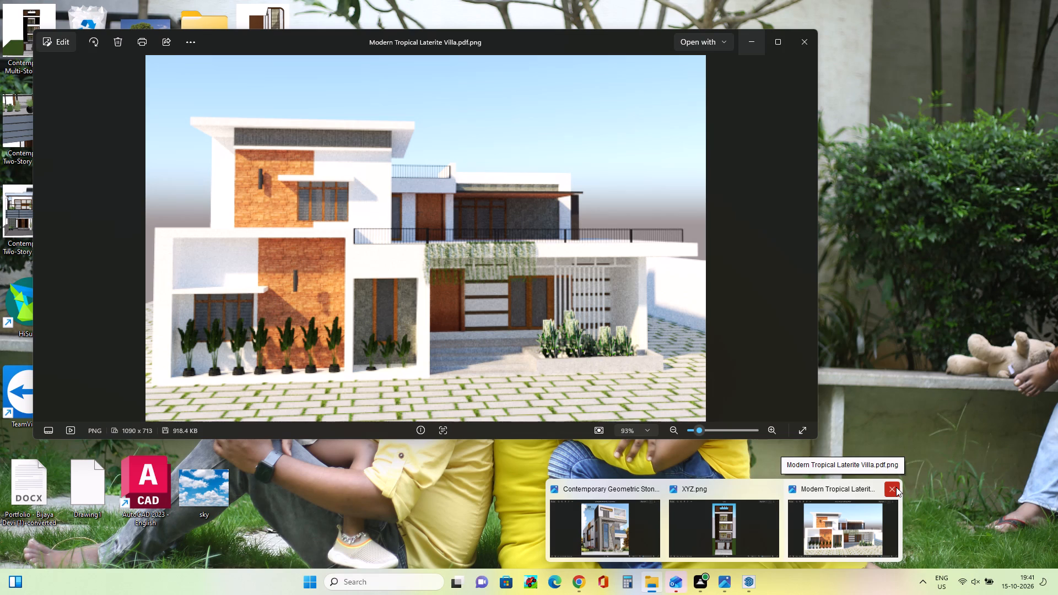
left_click(895, 488)
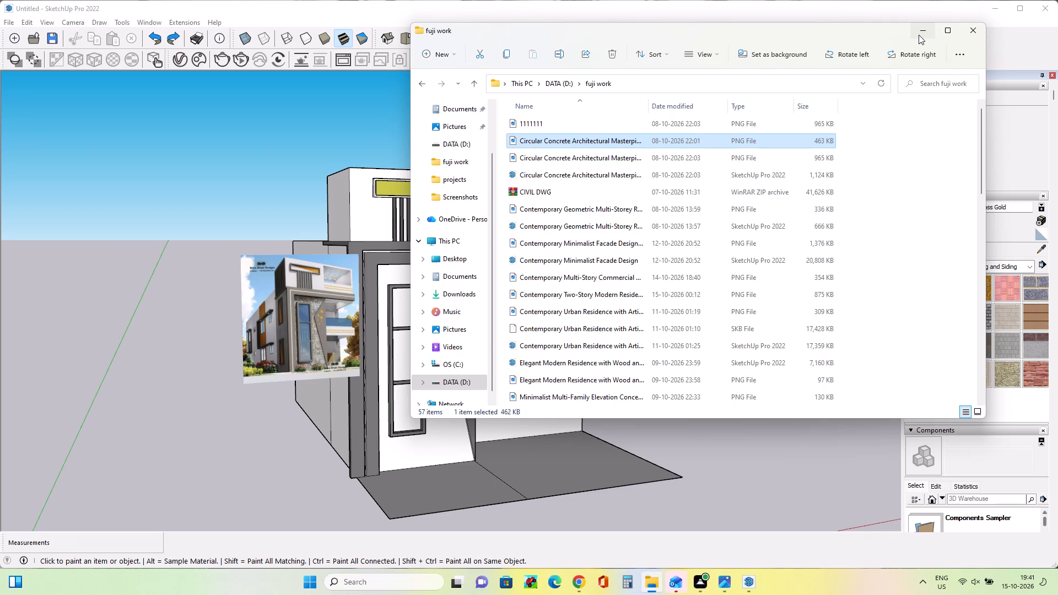
left_click(971, 27)
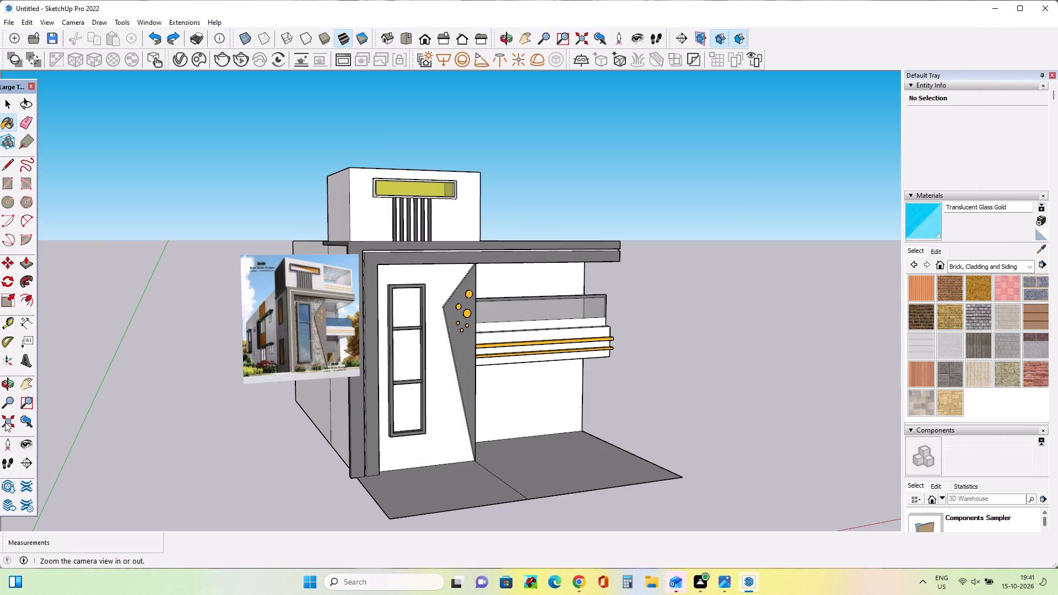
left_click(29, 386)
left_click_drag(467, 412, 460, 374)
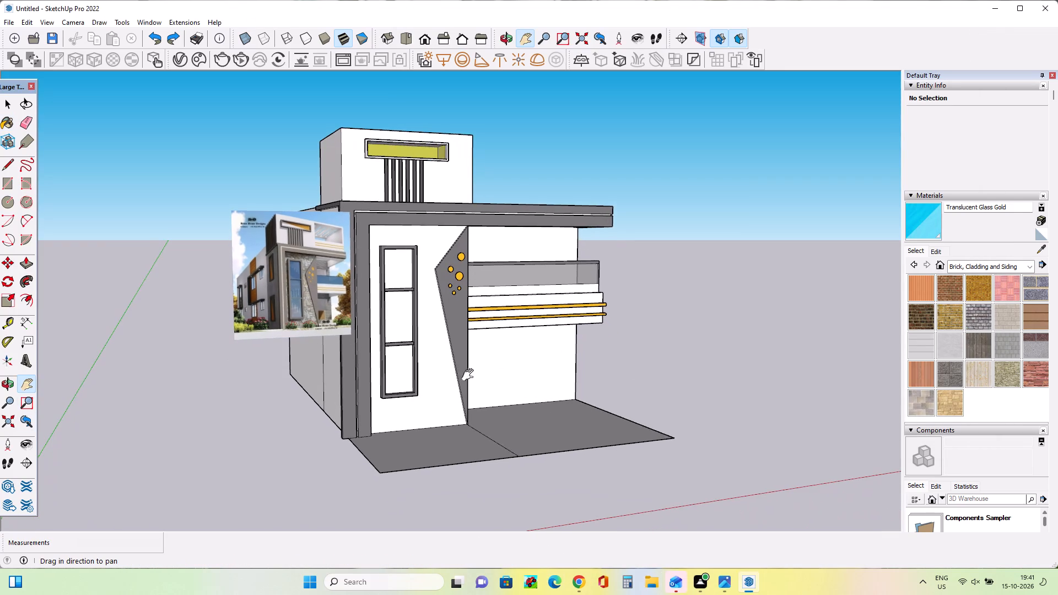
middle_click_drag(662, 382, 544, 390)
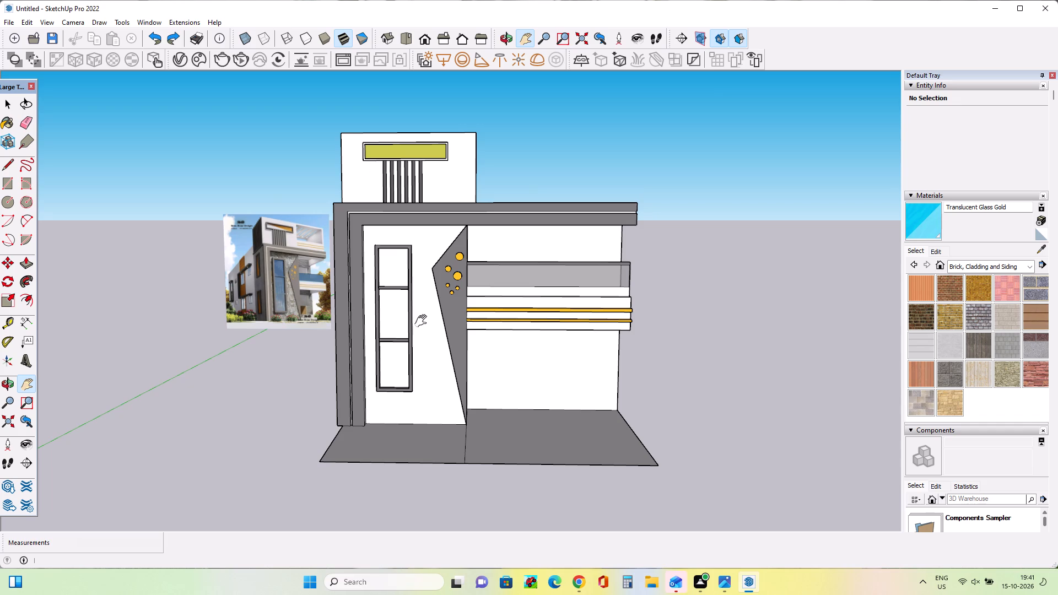
Switch to Chrome, open the 3D Warehouse site from the Google results, and search it for stone.
left_click(581, 583)
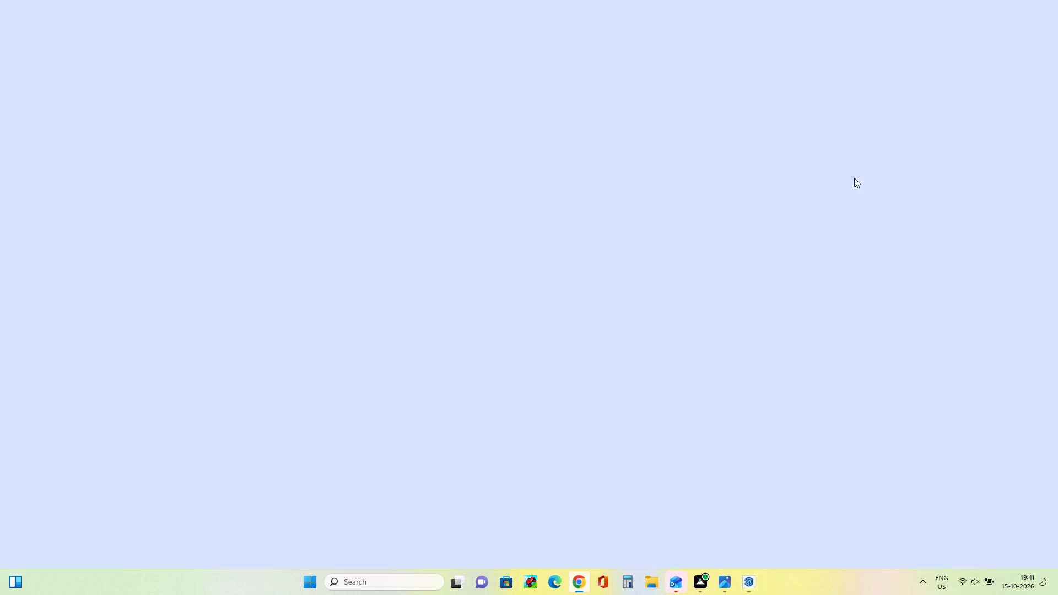
left_click(349, 12)
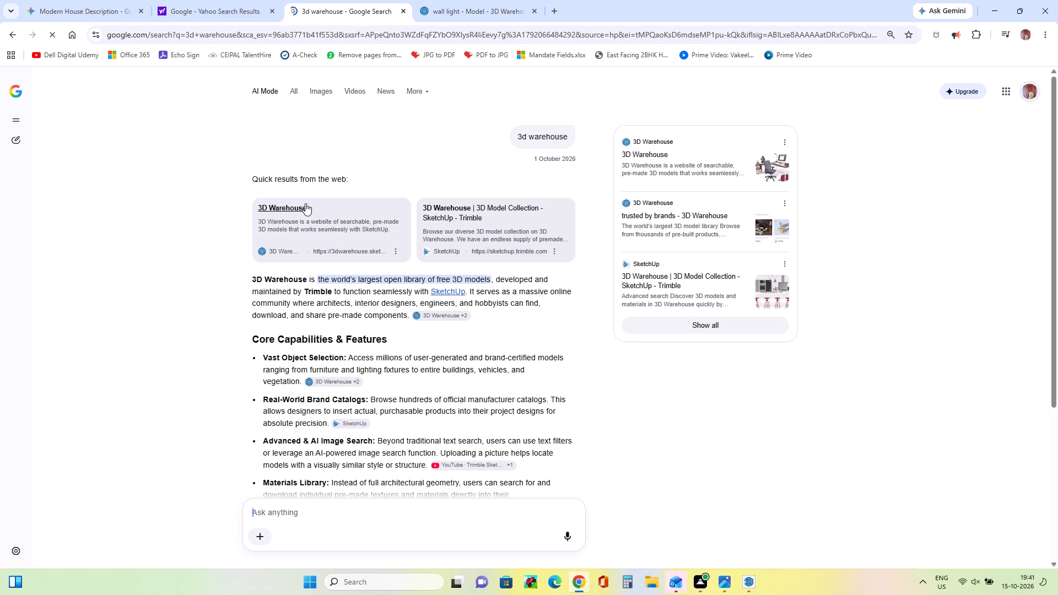
left_click(299, 209)
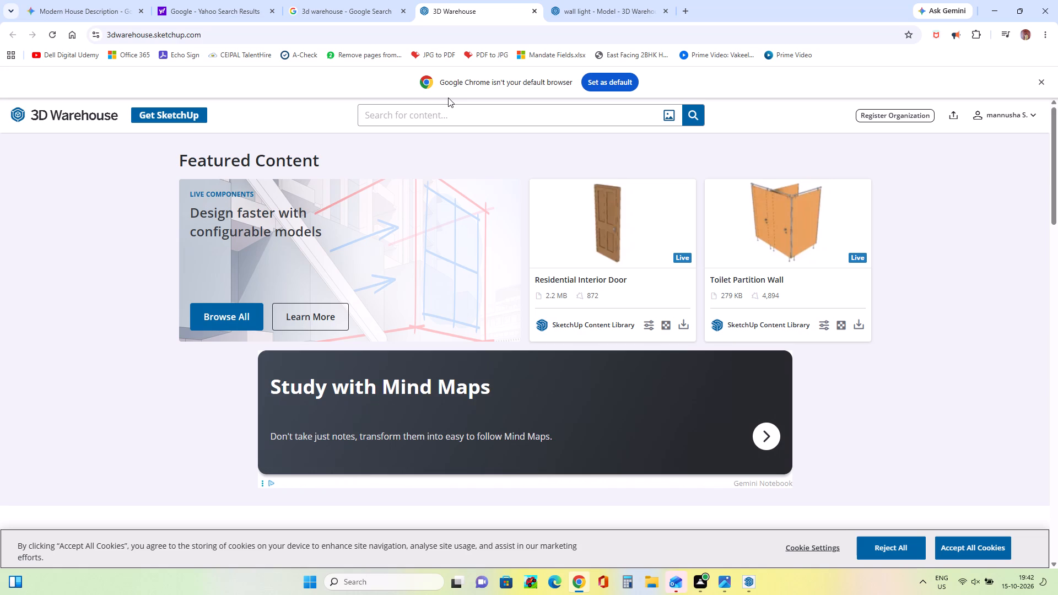
scroll(448, 98, "up", 1)
left_click(478, 118)
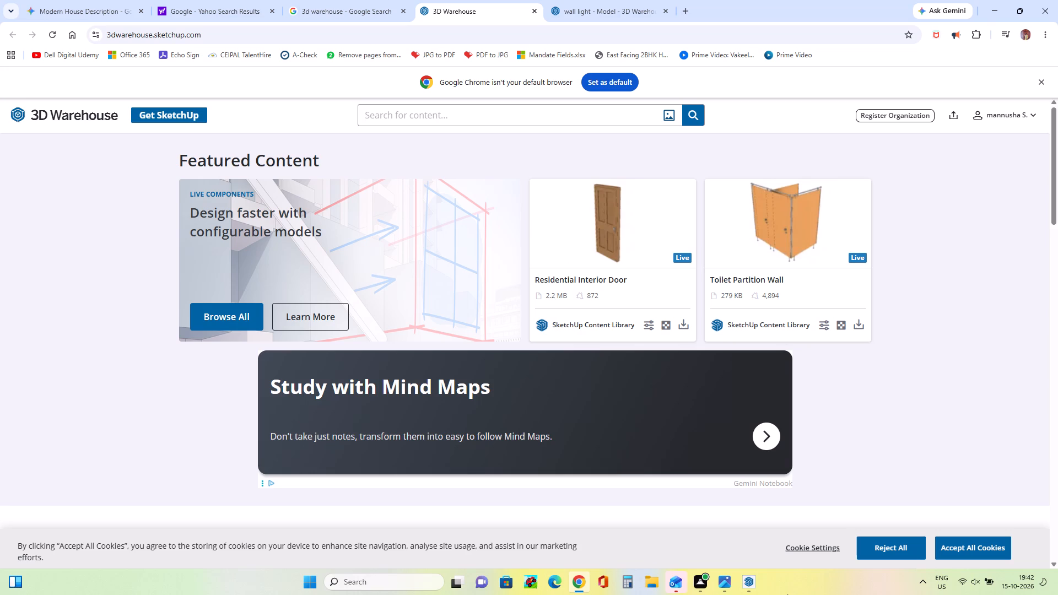
type("stone")
key("Return")
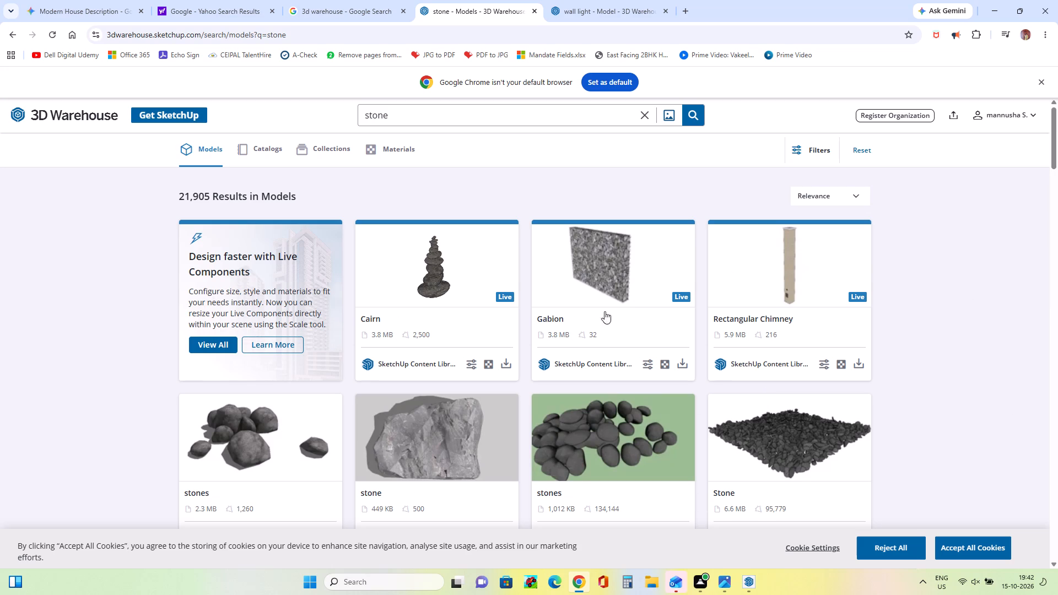
Look through the stone models for a wall cladding and open the page of the flat brown stone wall panel.
scroll(640, 361, "down", 7)
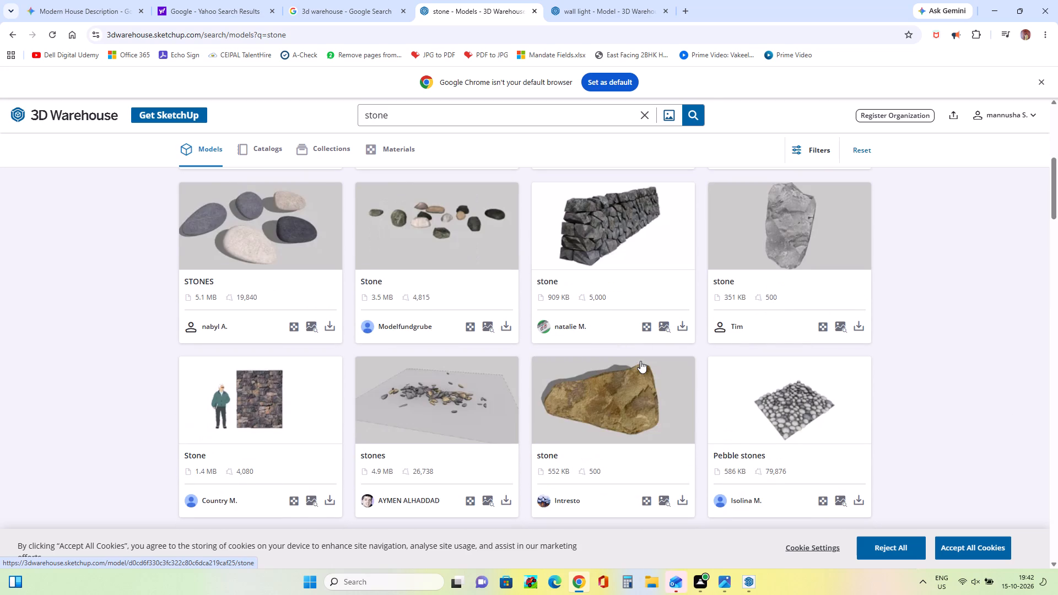
scroll(640, 361, "down", 10)
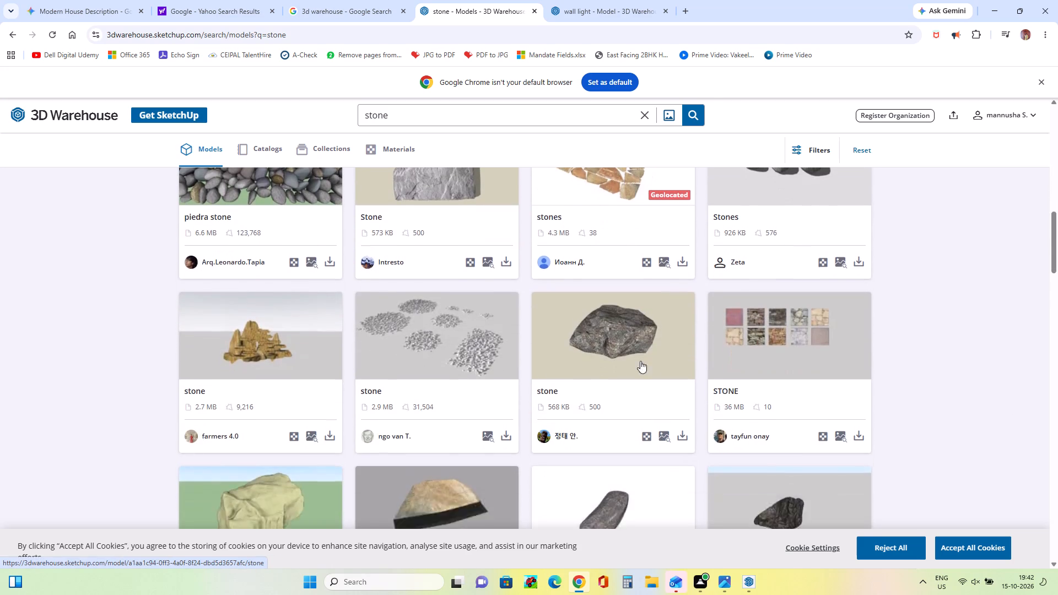
scroll(640, 361, "down", 4)
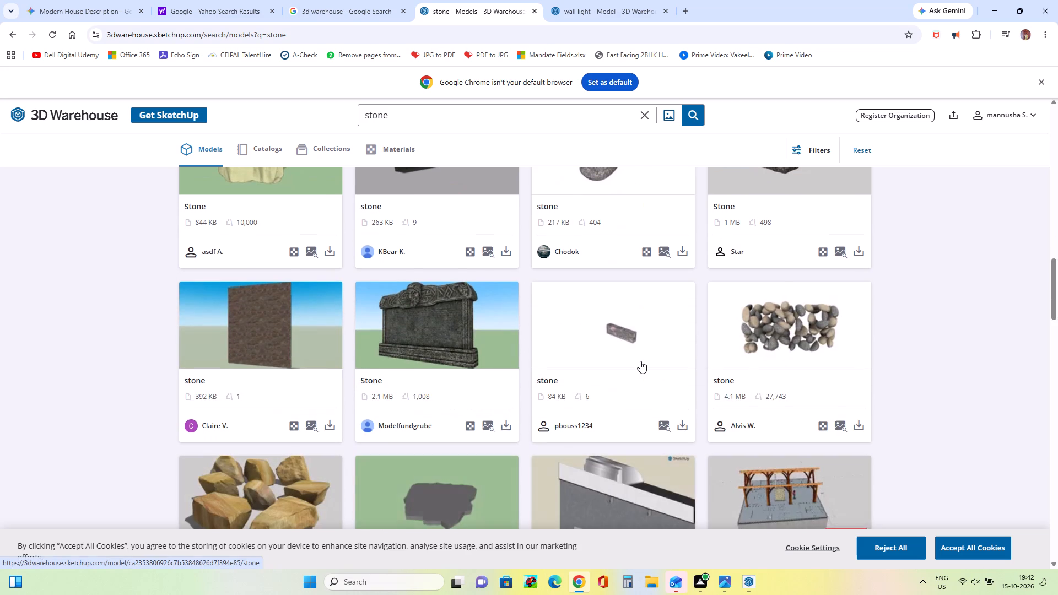
scroll(640, 361, "down", 2)
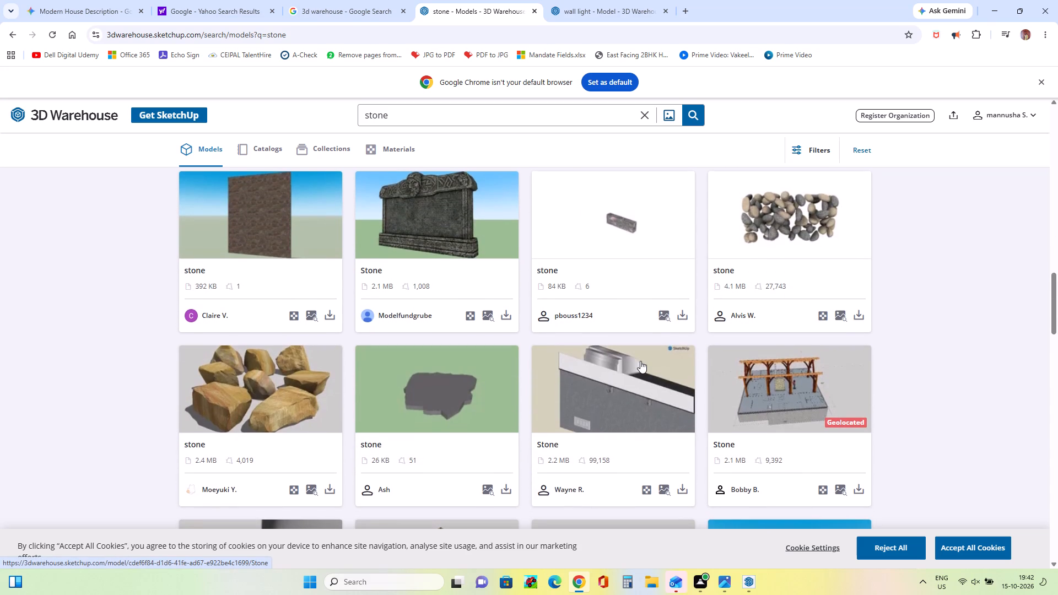
scroll(640, 361, "down", 2)
scroll(640, 361, "up", 2)
left_click(242, 204)
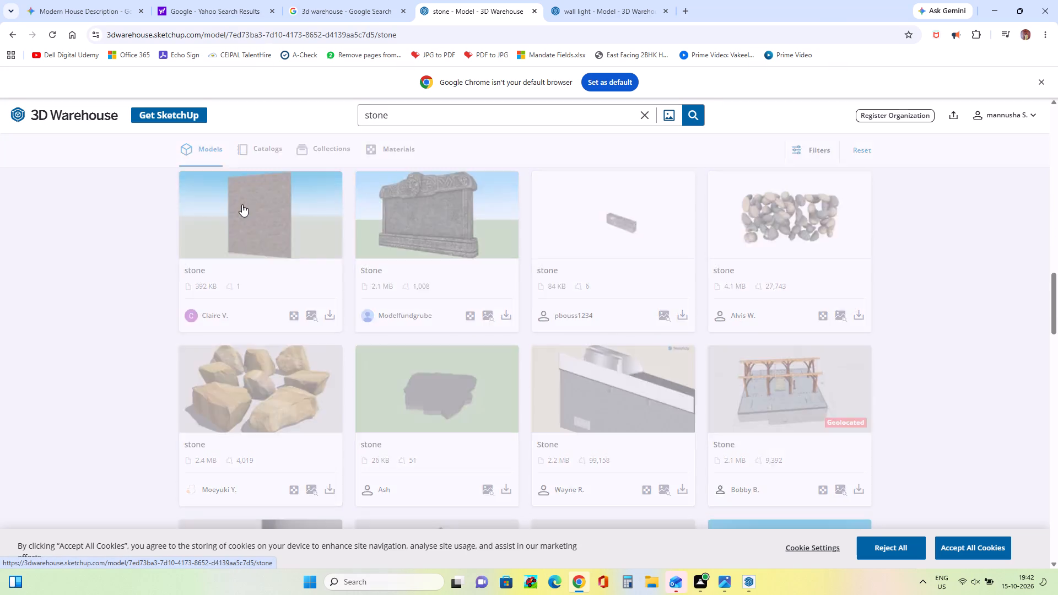
scroll(242, 204, "up", 2)
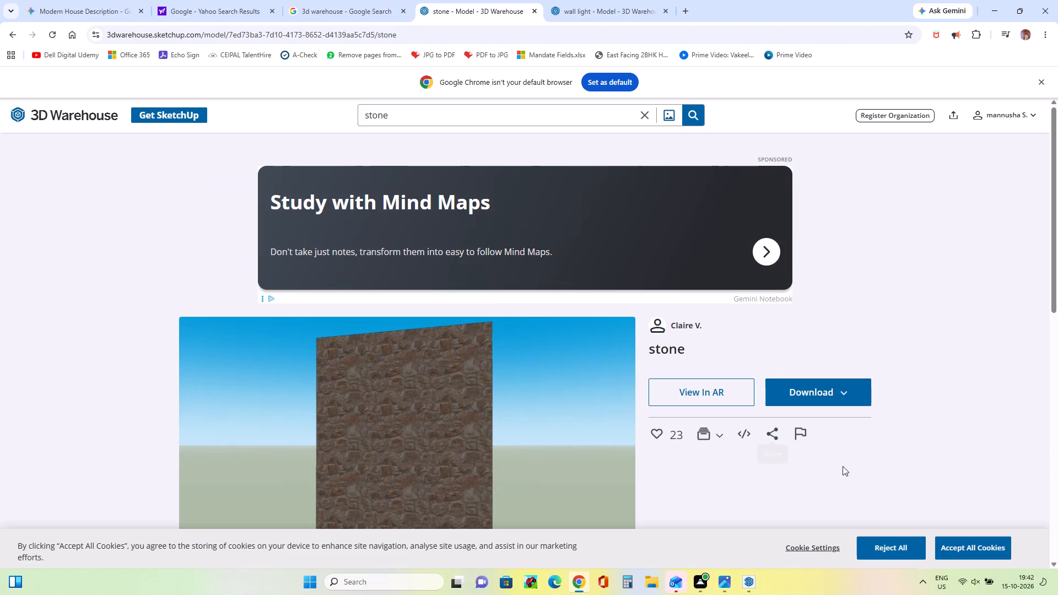
Switch back to SketchUp and examine the stone cladding around the tall window in the reference picture.
left_click(742, 581)
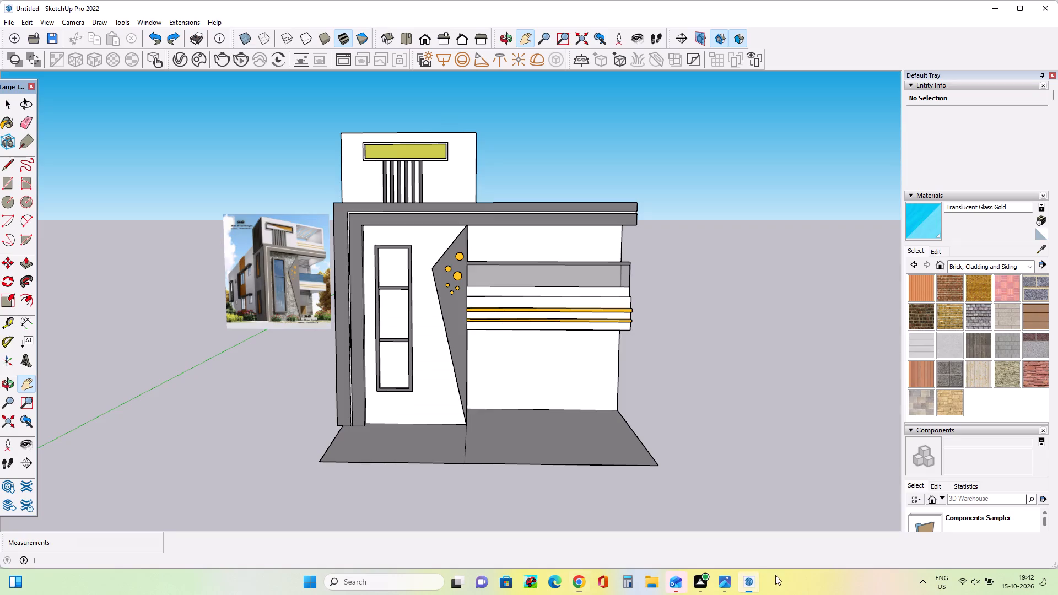
scroll(295, 291, "up", 5)
scroll(296, 297, "down", 1)
scroll(296, 297, "up", 7)
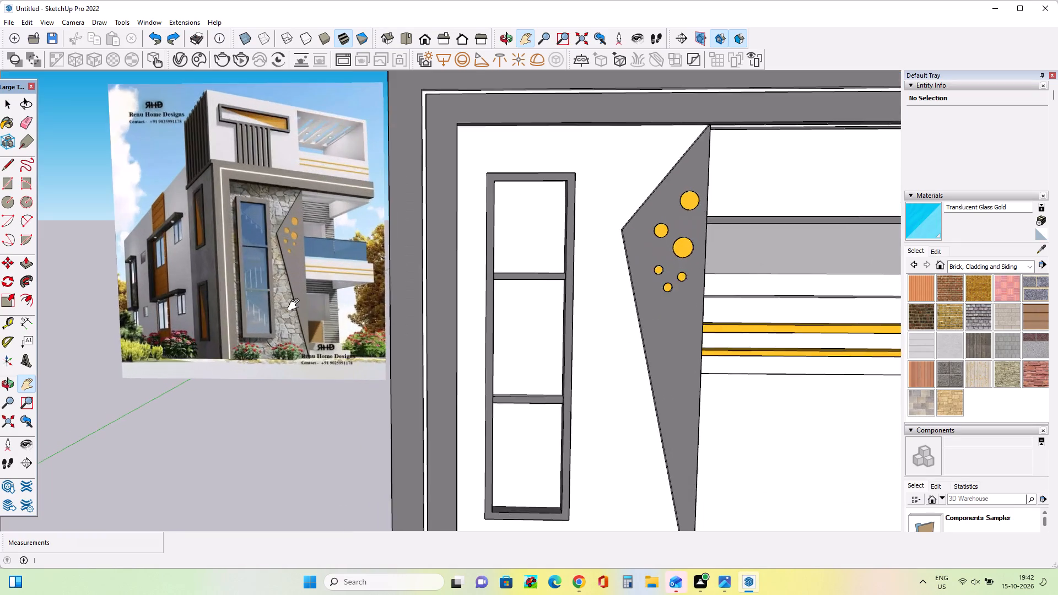
Switch to Chrome, return to the stone model results, and open the Stones model showing eight brick and stone textures.
scroll(296, 305, "up", 7)
scroll(297, 307, "down", 13)
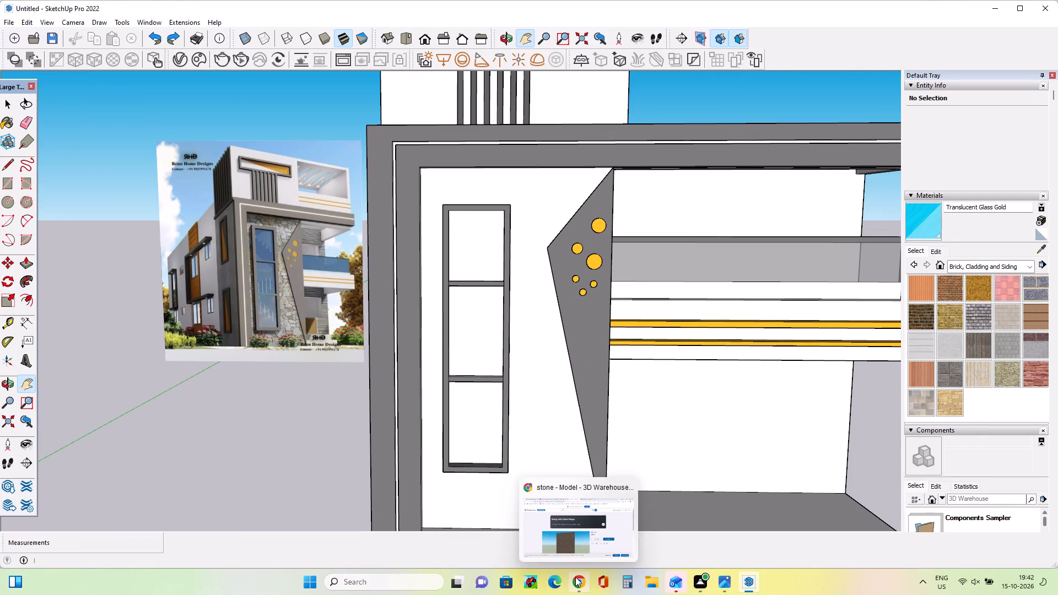
left_click(575, 577)
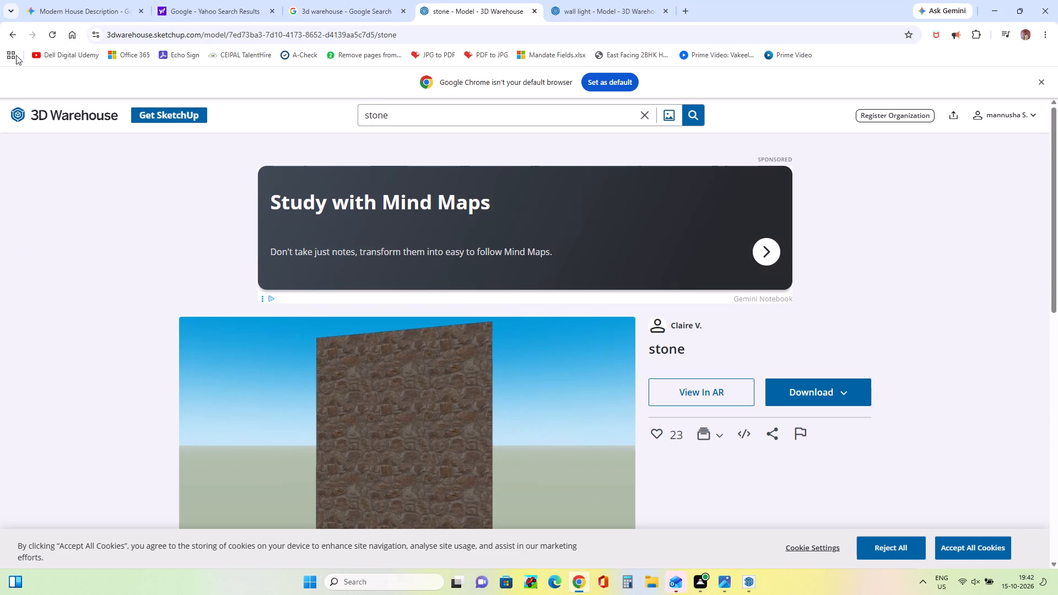
scroll(222, 322, "down", 2)
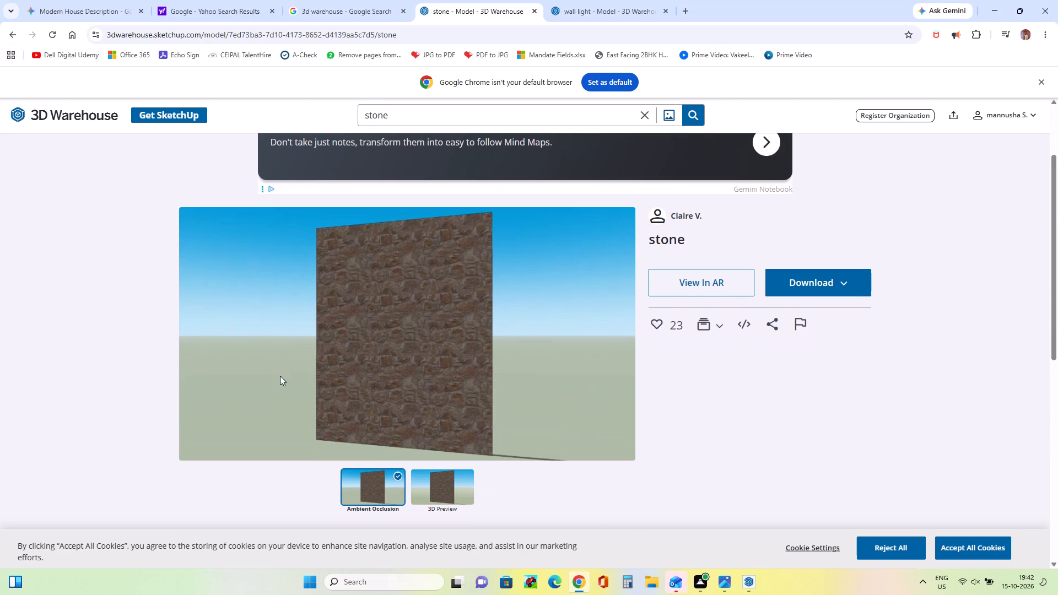
left_click(14, 34)
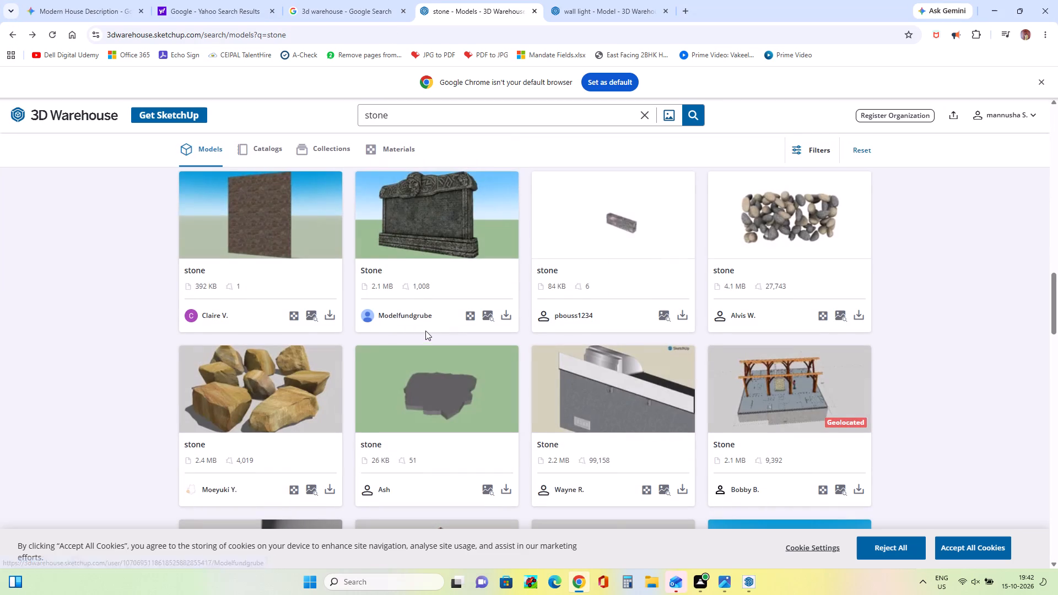
scroll(425, 331, "down", 9)
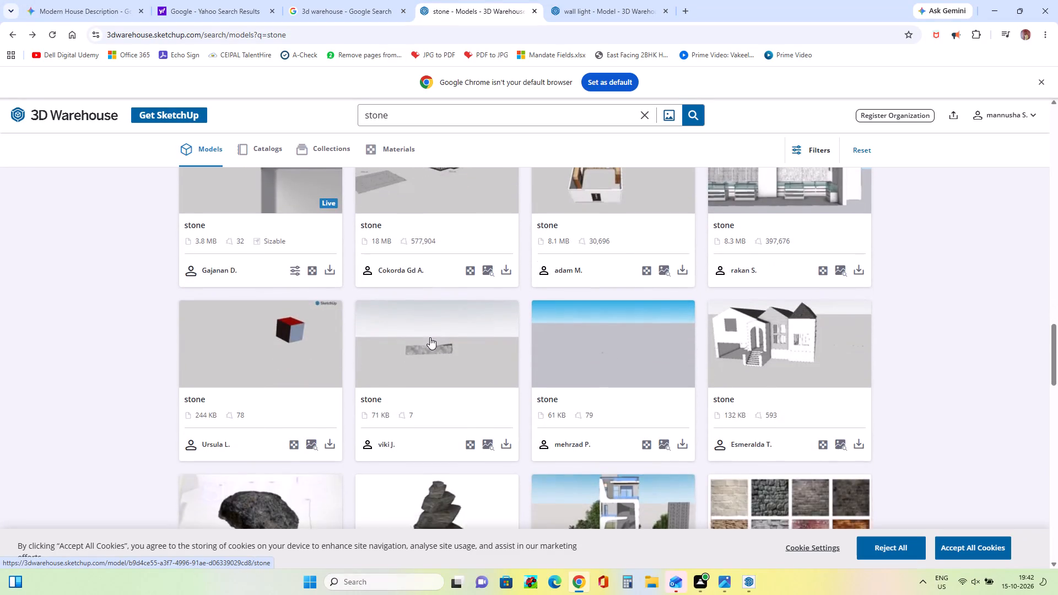
scroll(430, 337, "down", 1)
left_click(792, 363)
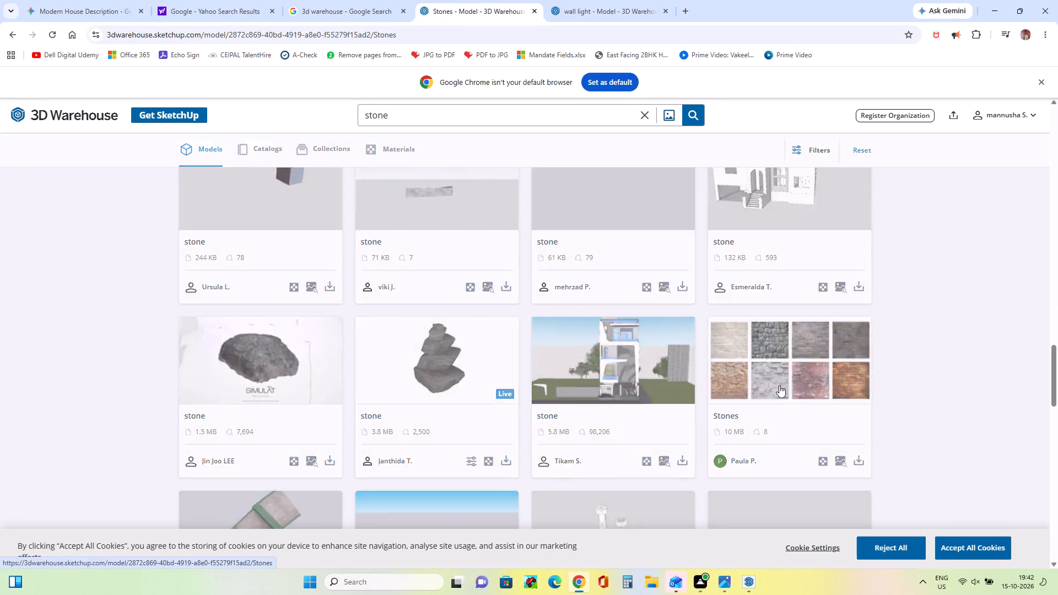
Download the Stones texture model as a SketchUp file.
scroll(395, 382, "down", 2)
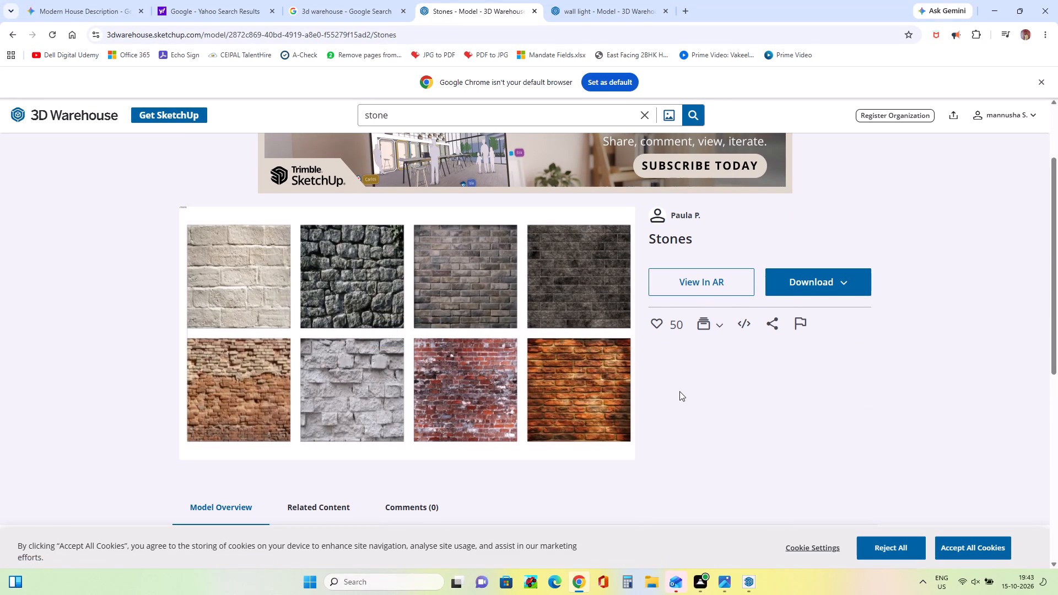
left_click(793, 280)
left_click(809, 308)
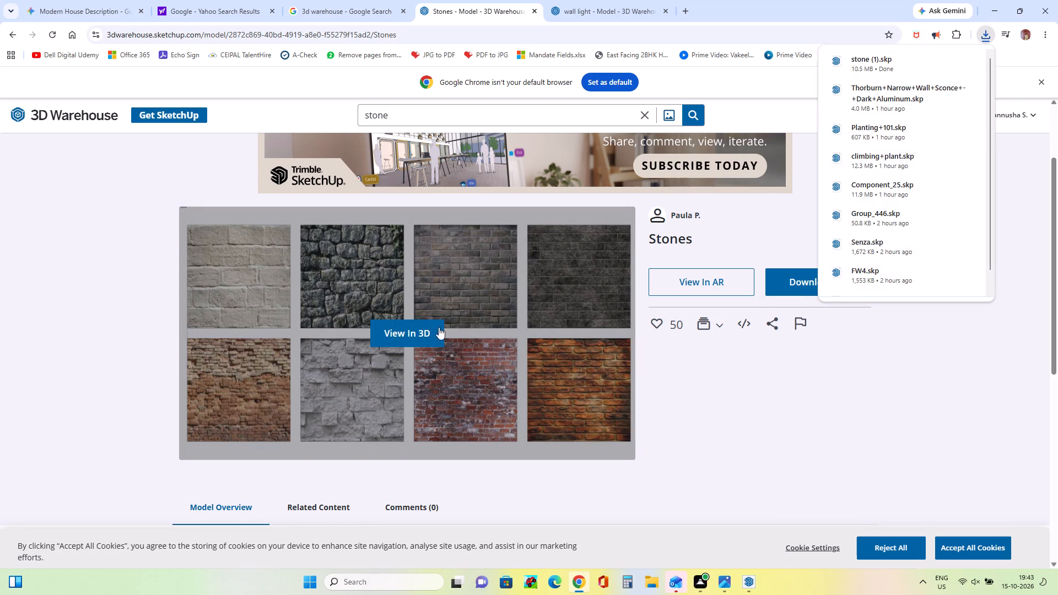
Switch back to SketchUp and examine the stone cladding, slanted panel and lower facade in the reference picture against the model.
left_click(991, 7)
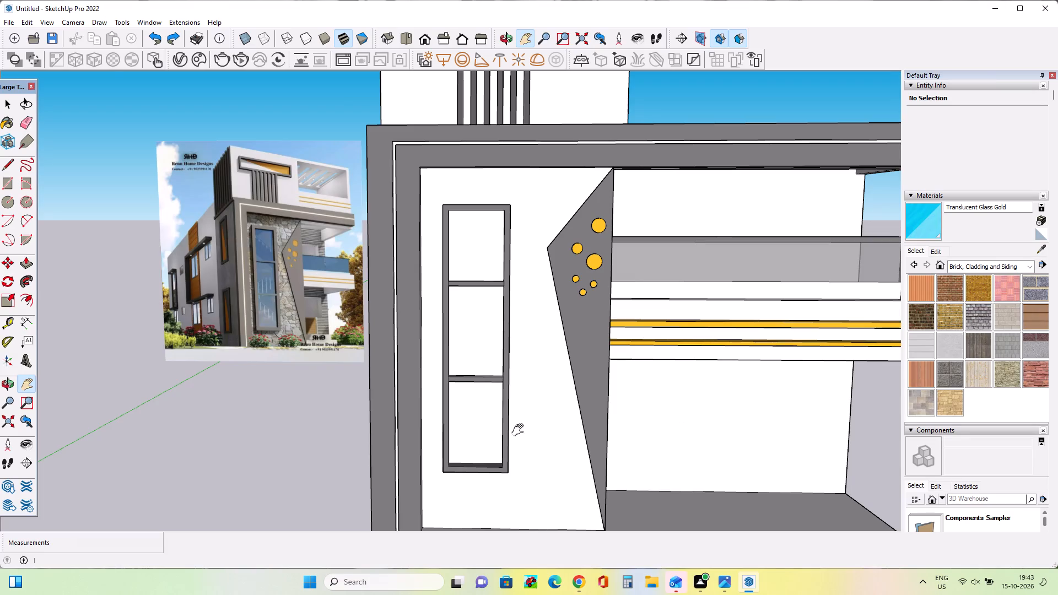
scroll(98, 241, "down", 6)
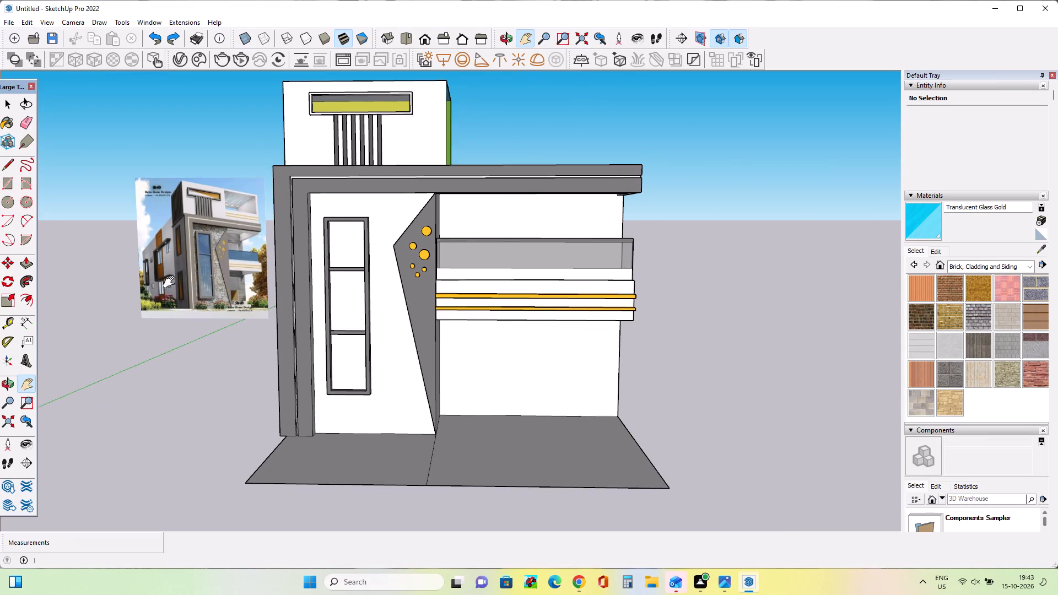
middle_click_drag(175, 285, 266, 369)
scroll(242, 344, "up", 8)
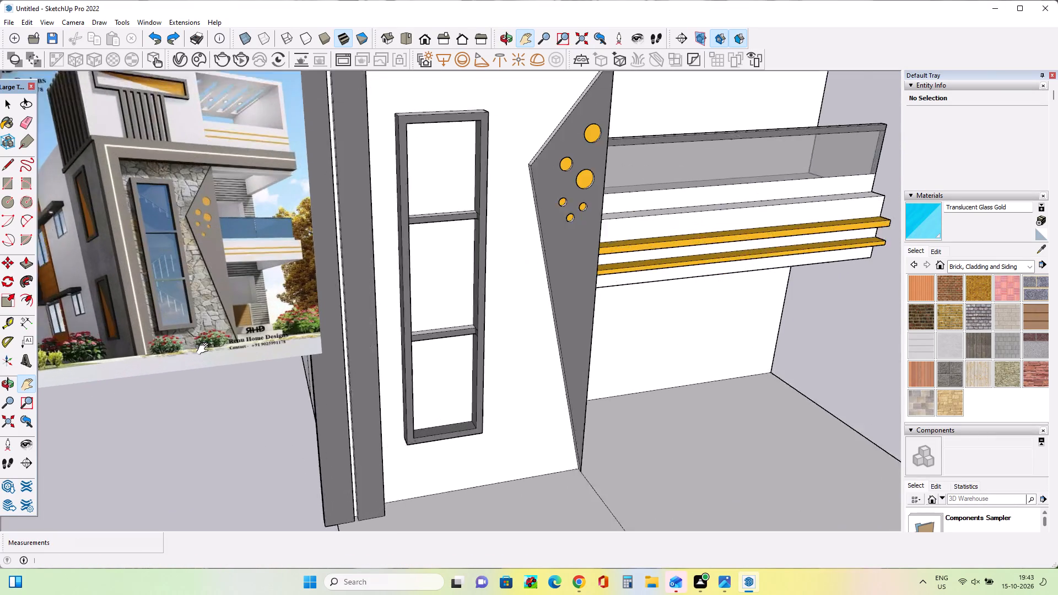
scroll(205, 349, "up", 9)
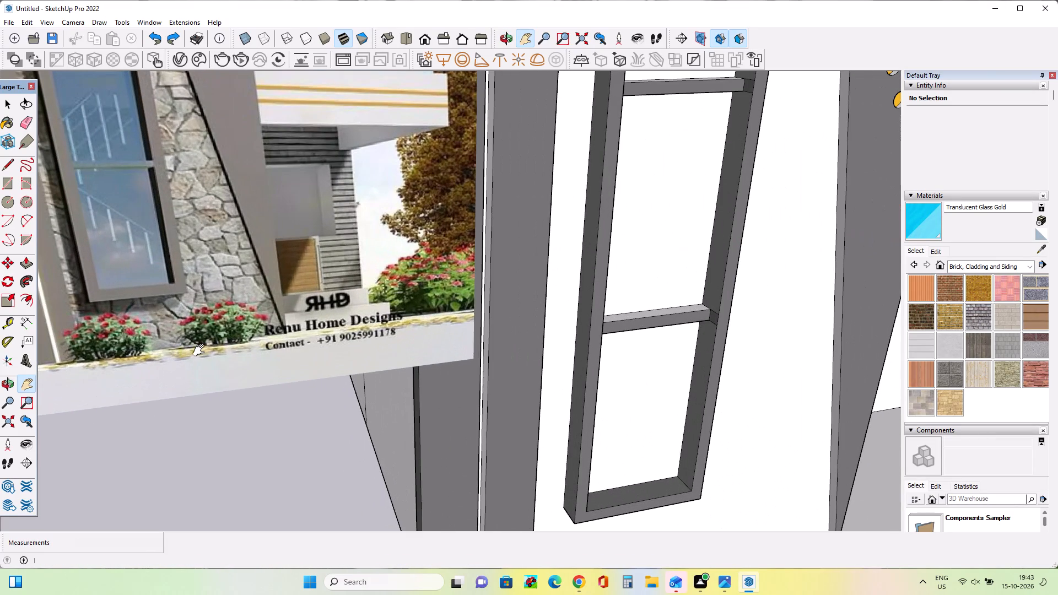
middle_click_drag(198, 351, 199, 375)
scroll(164, 329, "down", 5)
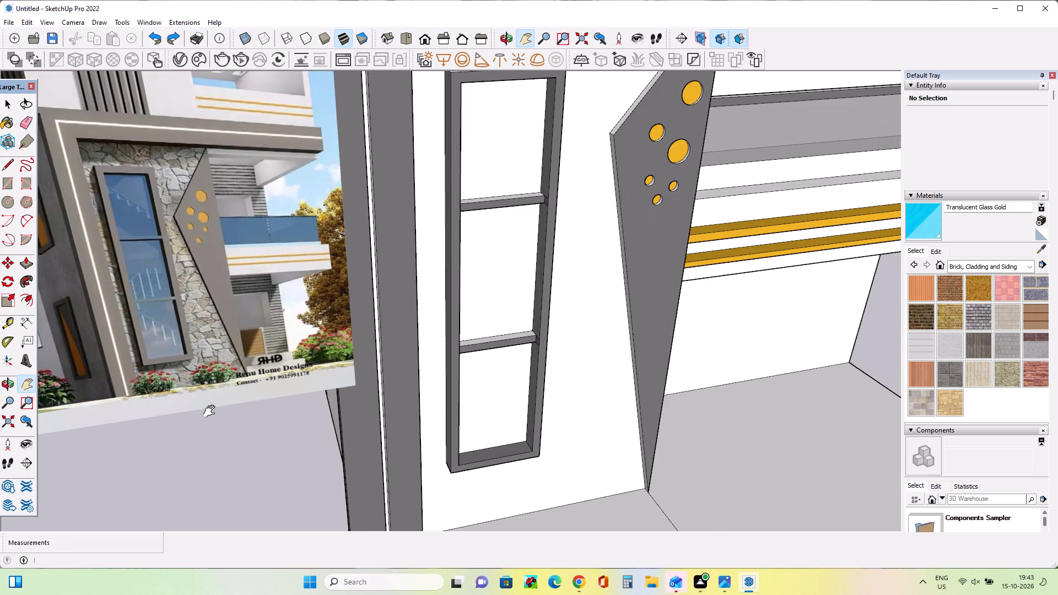
middle_click_drag(213, 396, 191, 371)
scroll(226, 269, "up", 8)
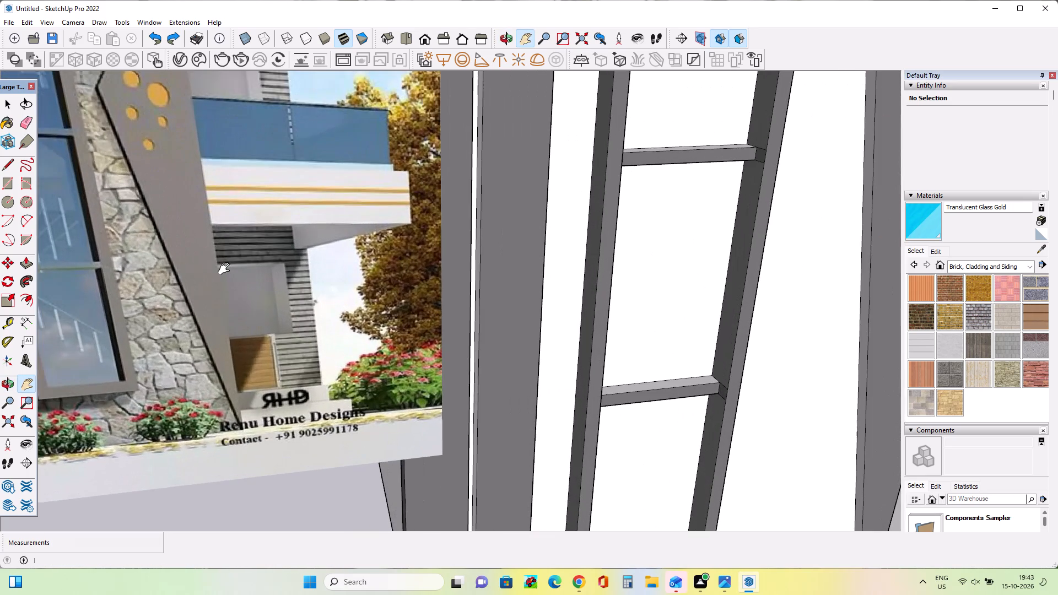
middle_click_drag(234, 312, 196, 302)
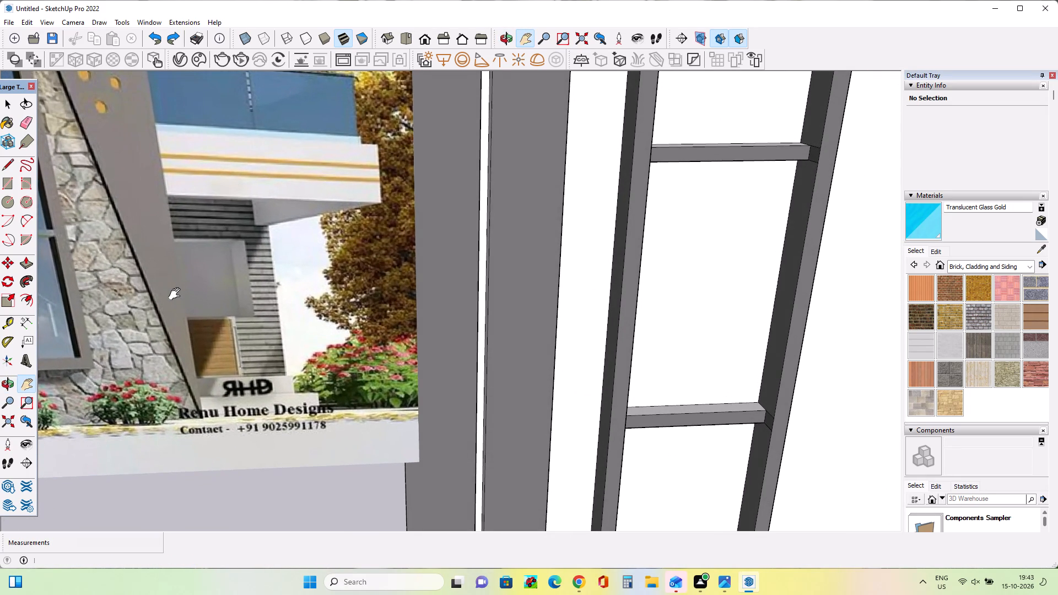
scroll(156, 293, "down", 11)
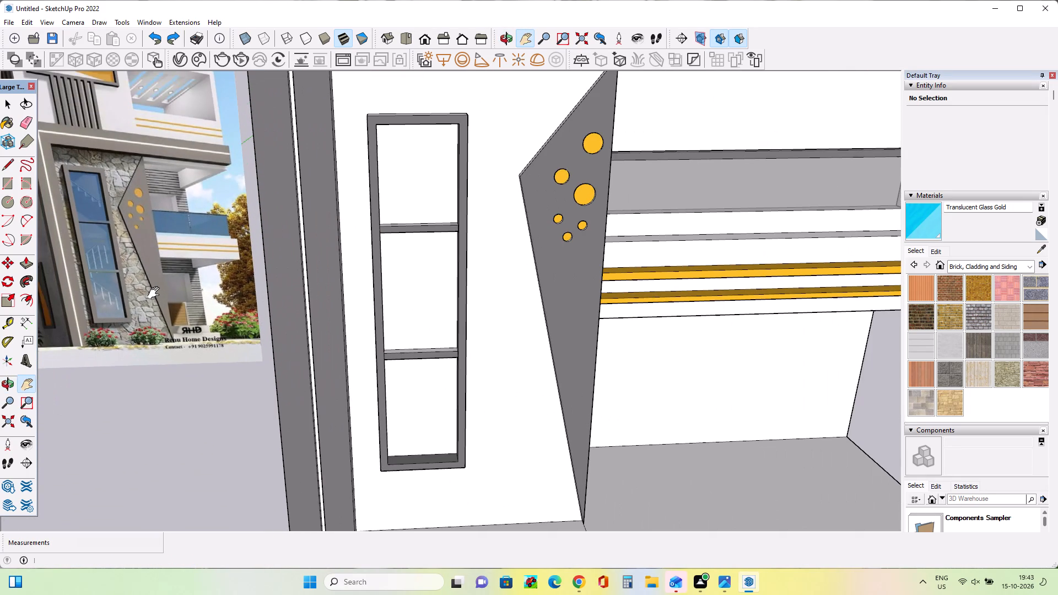
middle_click_drag(156, 293, 170, 246)
scroll(170, 249, "down", 3)
middle_click_drag(171, 257, 176, 260)
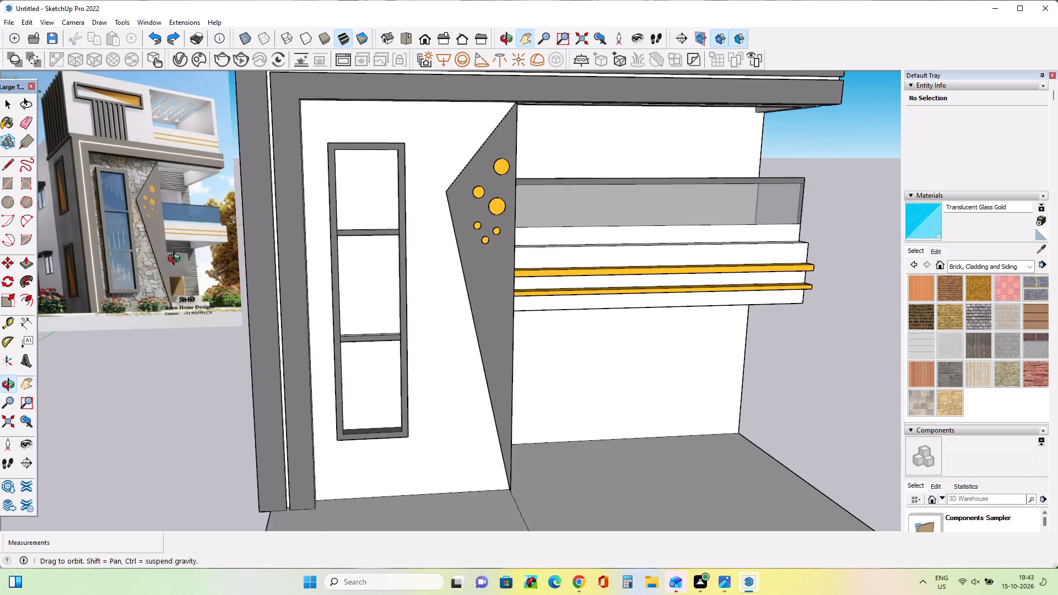
middle_click_drag(176, 260, 178, 264)
scroll(178, 264, "down", 2)
middle_click_drag(84, 290, 282, 258)
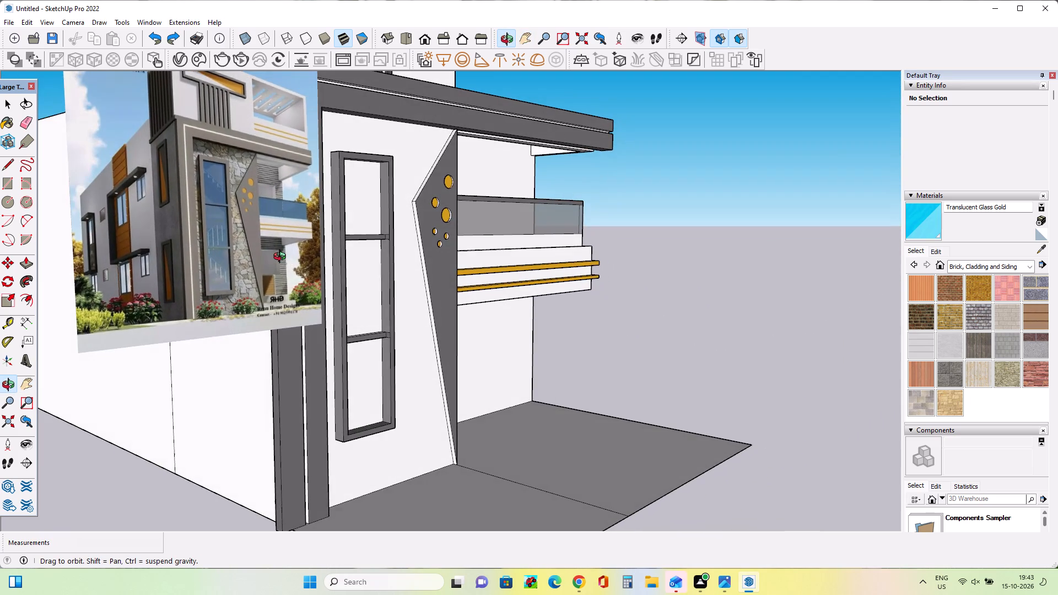
middle_click_drag(282, 258, 71, 285)
scroll(71, 285, "down", 1)
scroll(242, 323, "down", 2)
middle_click_drag(316, 332, 339, 313)
Import the stone (1) file from Downloads and place its texture swatches beside the building's upper floor.
left_click(9, 21)
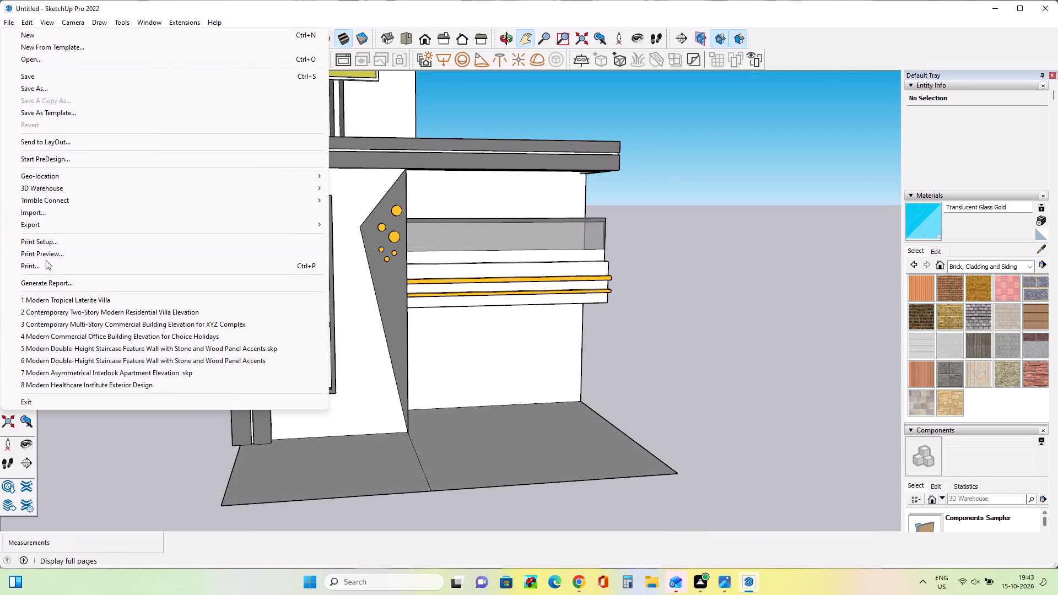
left_click(48, 213)
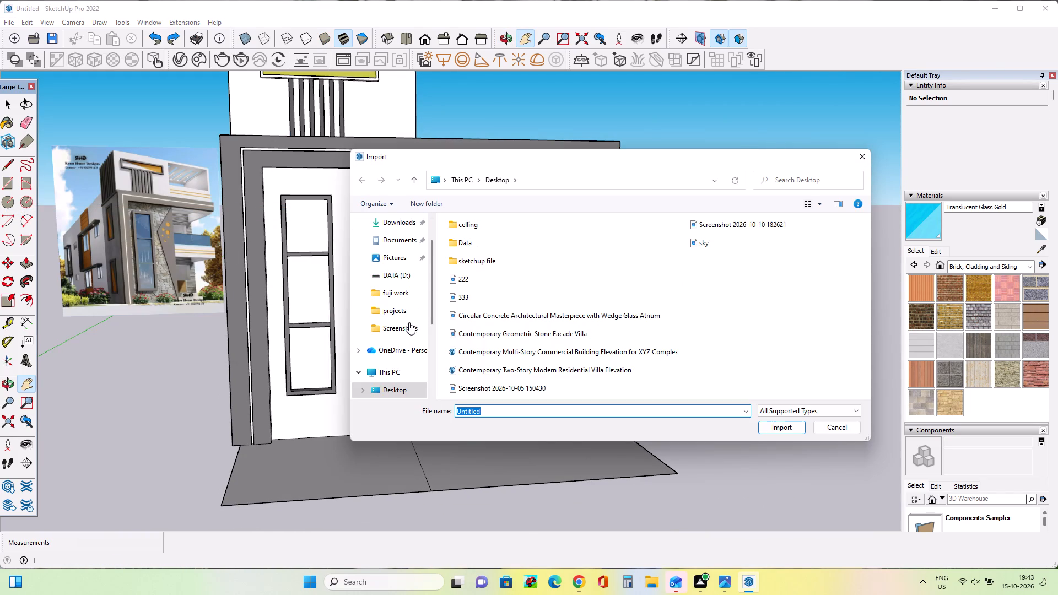
scroll(402, 366, "down", 2)
left_click(408, 387)
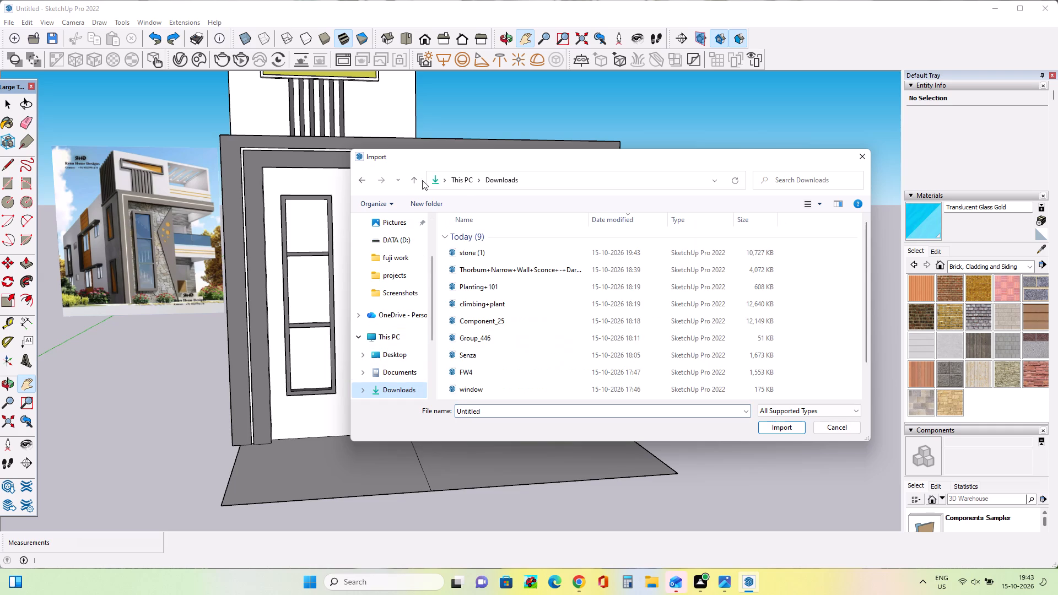
left_click(474, 253)
left_click(781, 432)
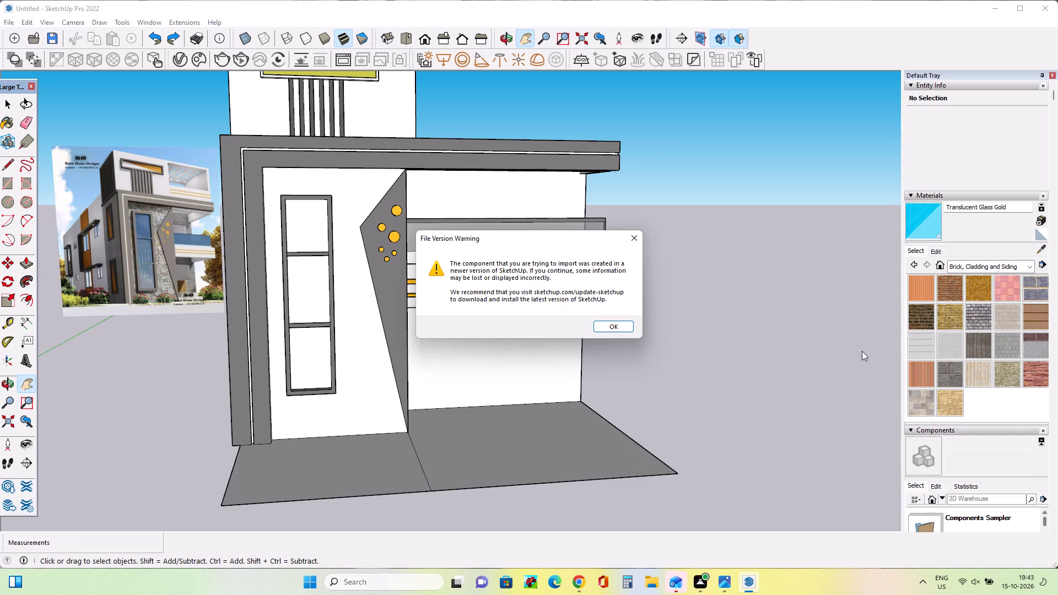
left_click(621, 326)
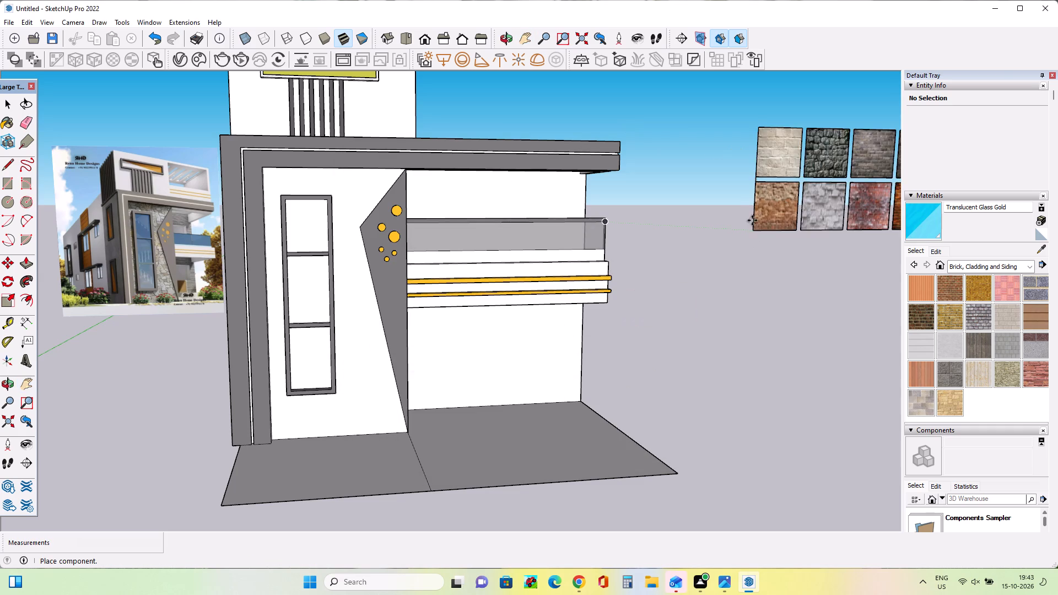
left_click(693, 208)
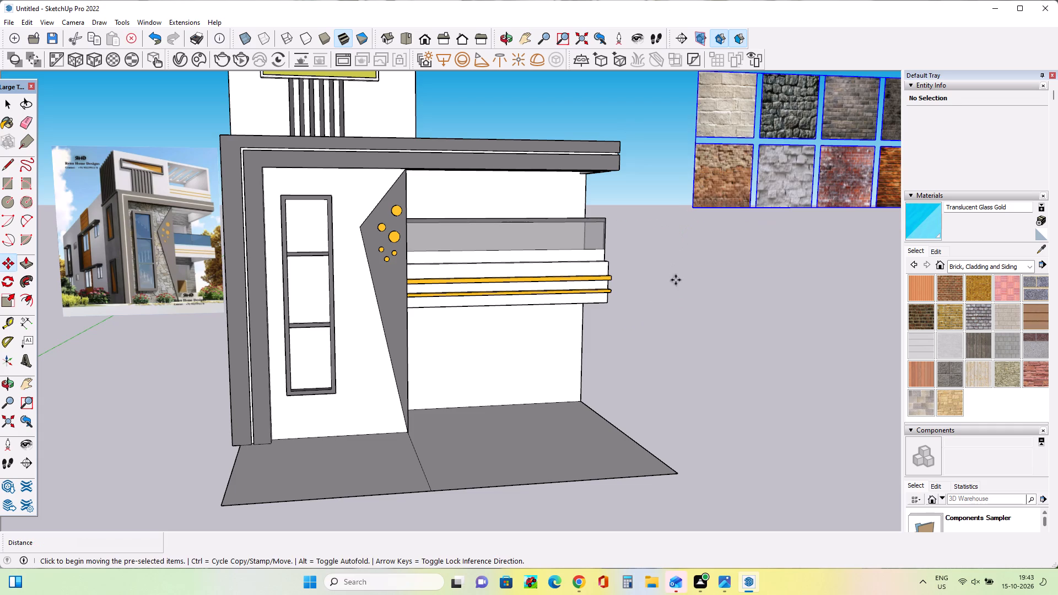
left_click(9, 104)
left_click(114, 104)
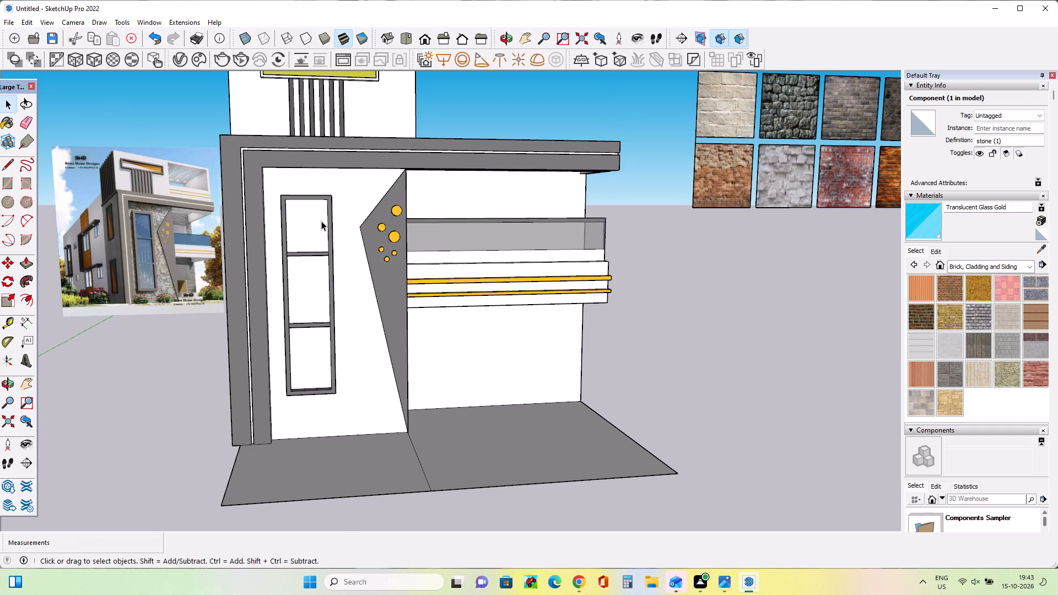
Paint the front wall around the tall window with the dark grey rough stone Material36 from the in-model materials.
scroll(341, 230, "down", 2)
left_click(987, 268)
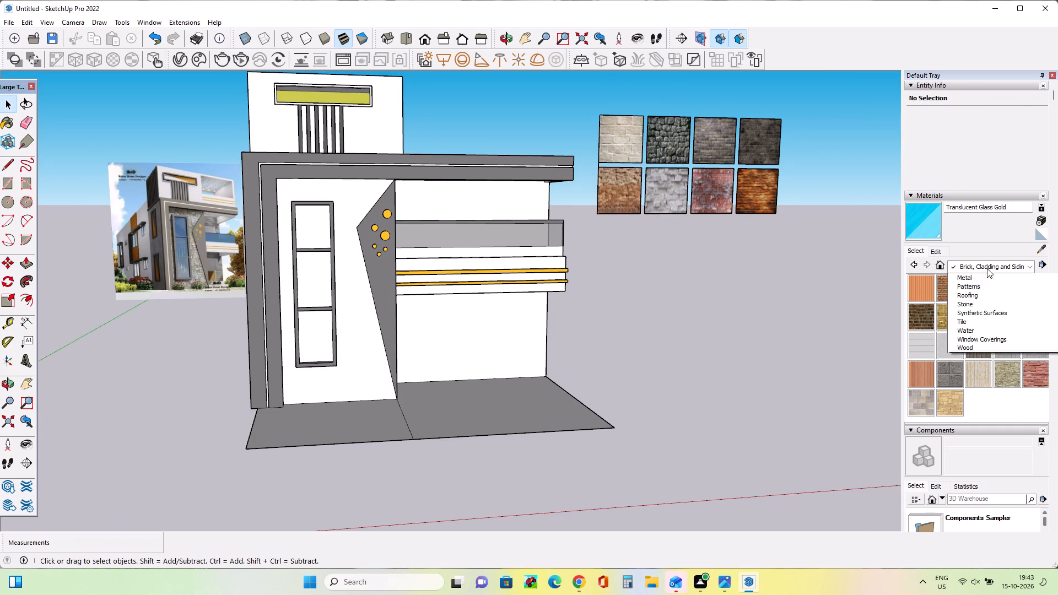
scroll(962, 276, "up", 7)
left_click(962, 276)
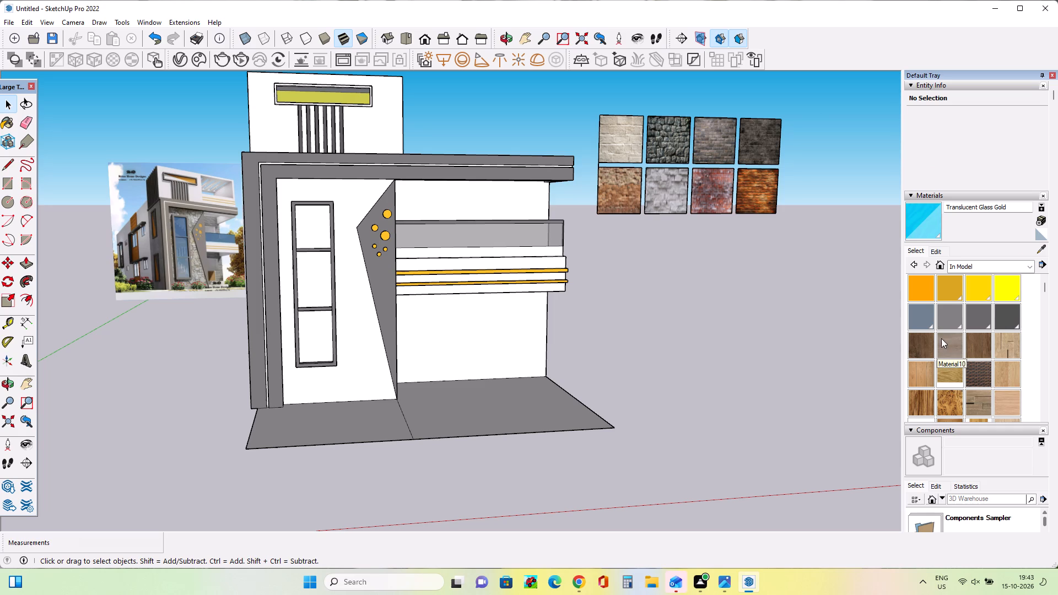
scroll(941, 338, "down", 1)
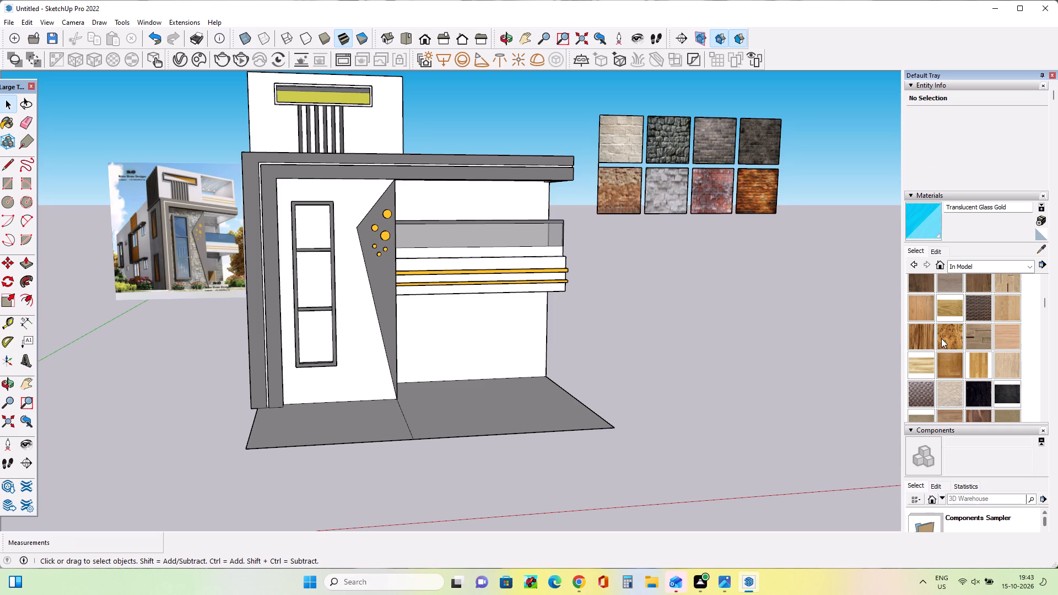
scroll(941, 338, "down", 2)
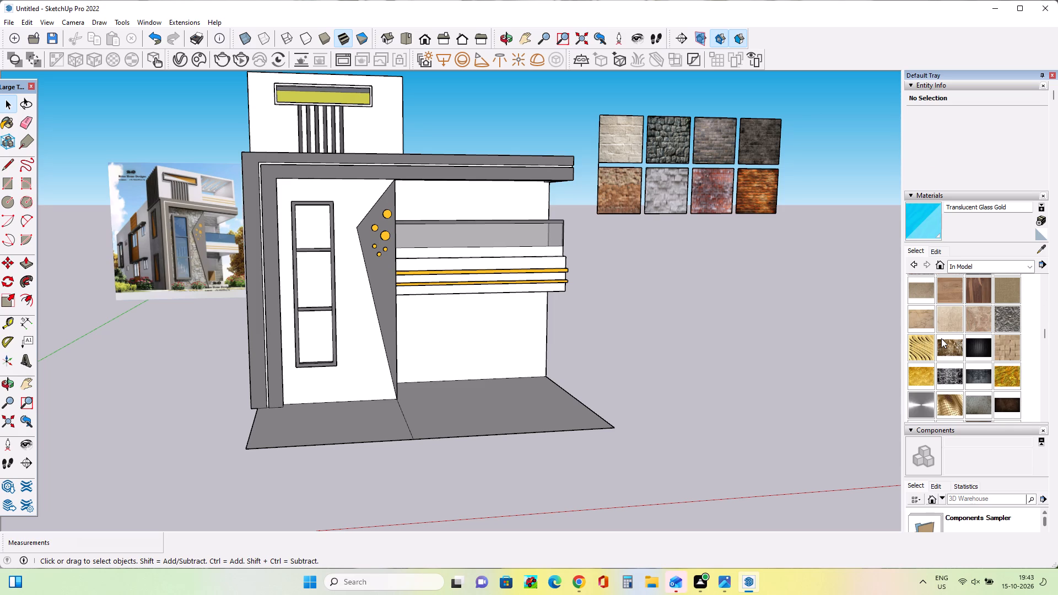
left_click(1001, 313)
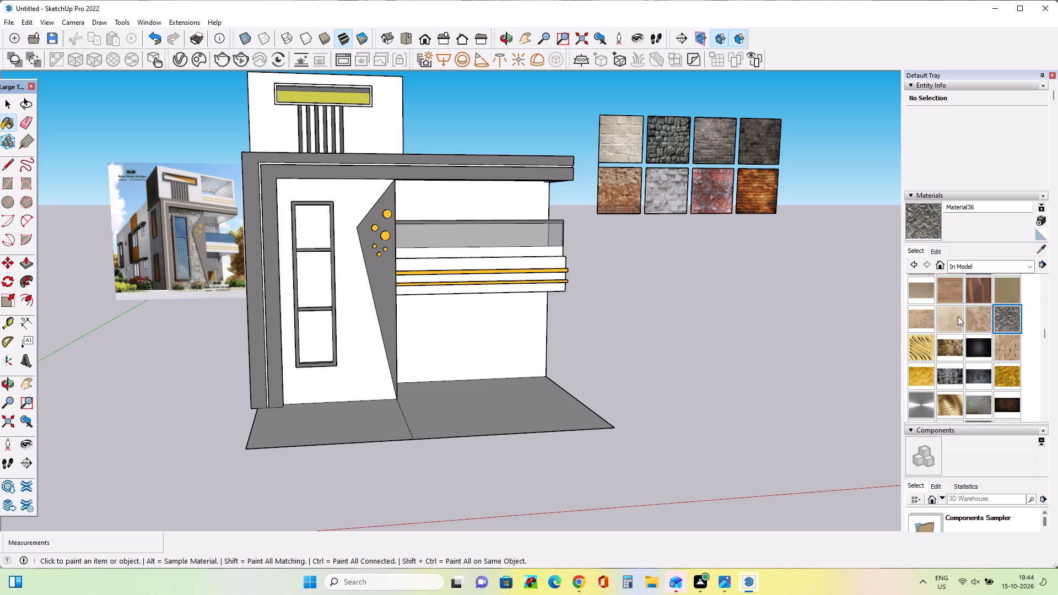
left_click(921, 228)
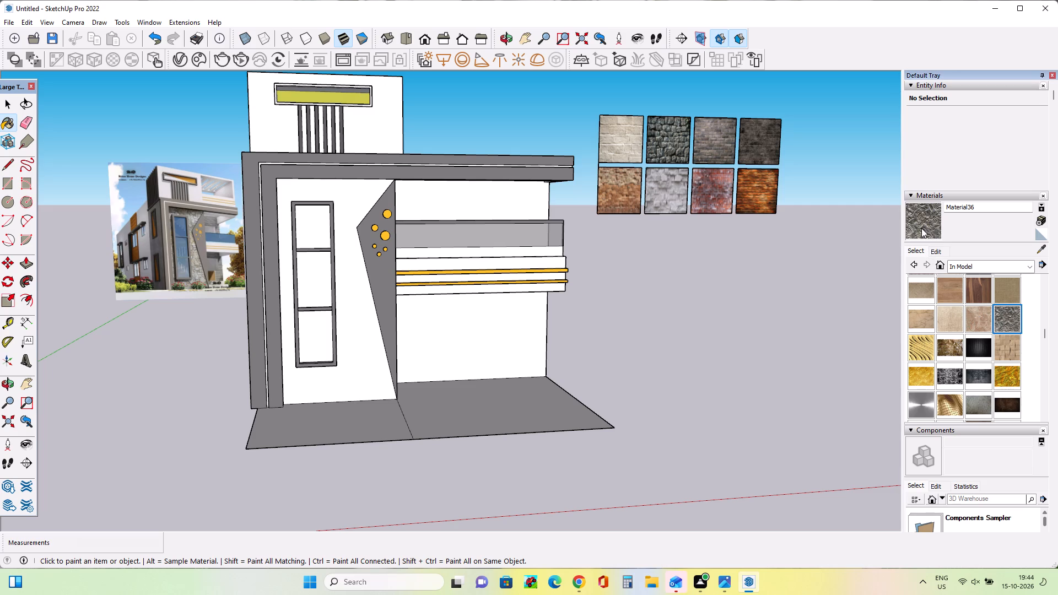
left_click(358, 353)
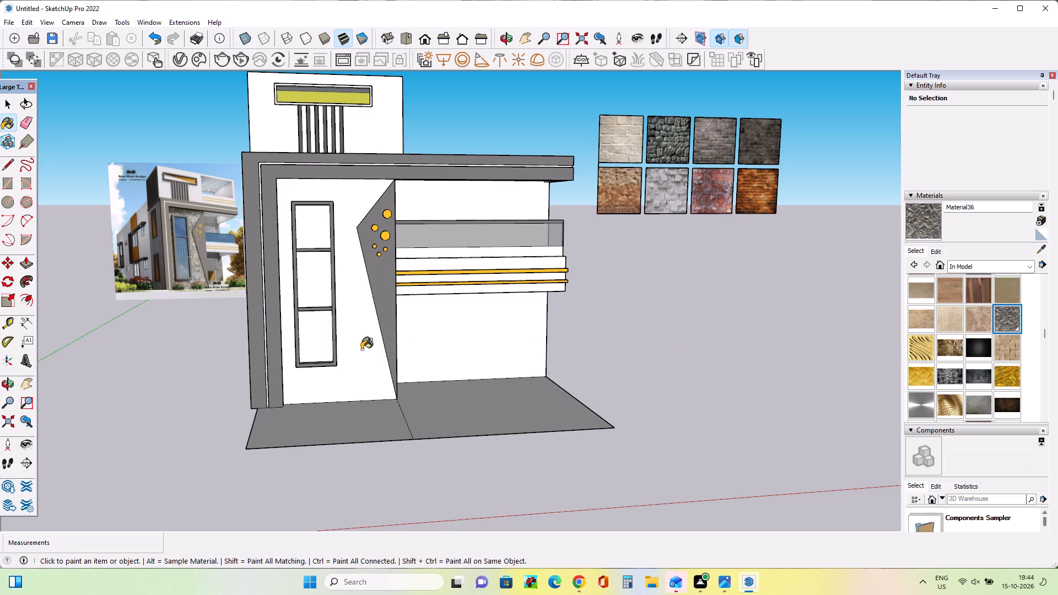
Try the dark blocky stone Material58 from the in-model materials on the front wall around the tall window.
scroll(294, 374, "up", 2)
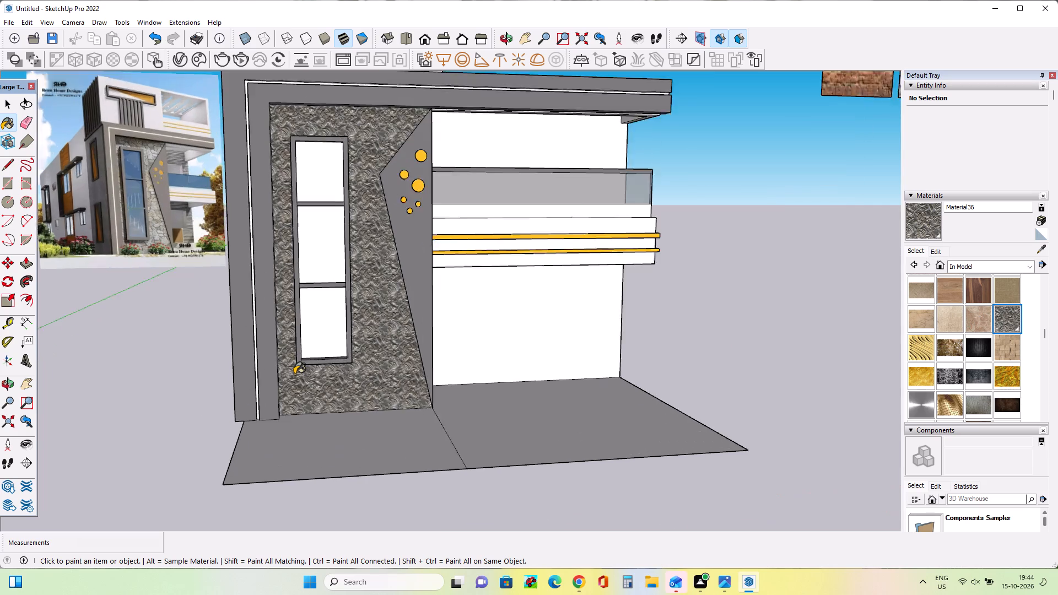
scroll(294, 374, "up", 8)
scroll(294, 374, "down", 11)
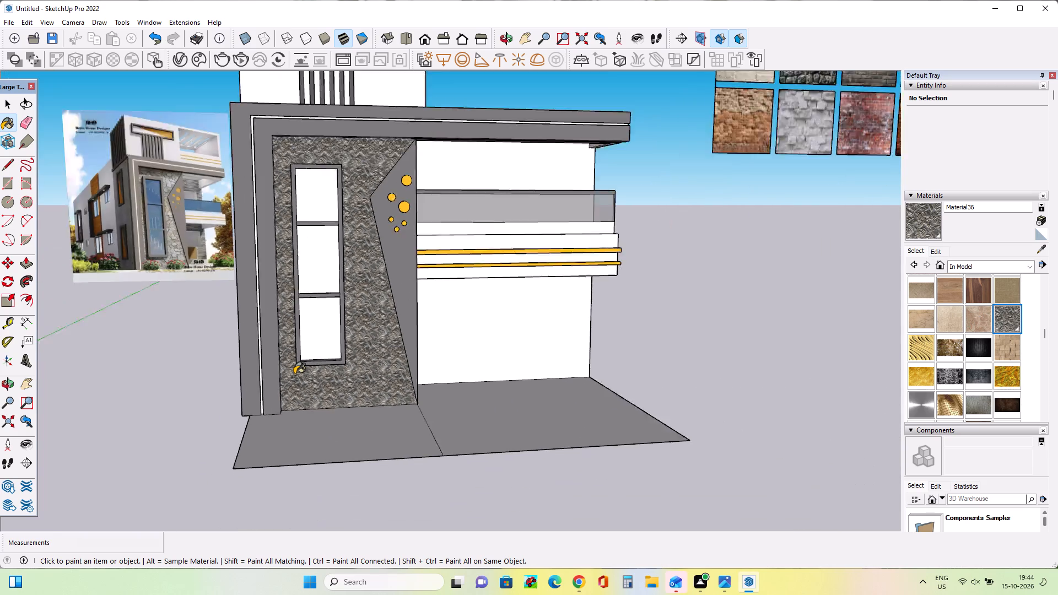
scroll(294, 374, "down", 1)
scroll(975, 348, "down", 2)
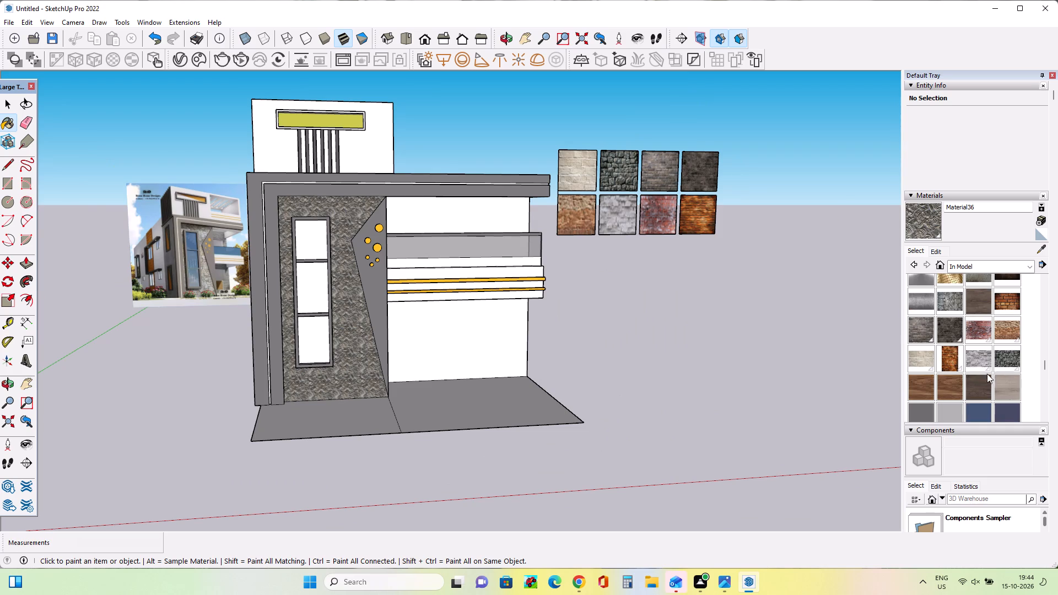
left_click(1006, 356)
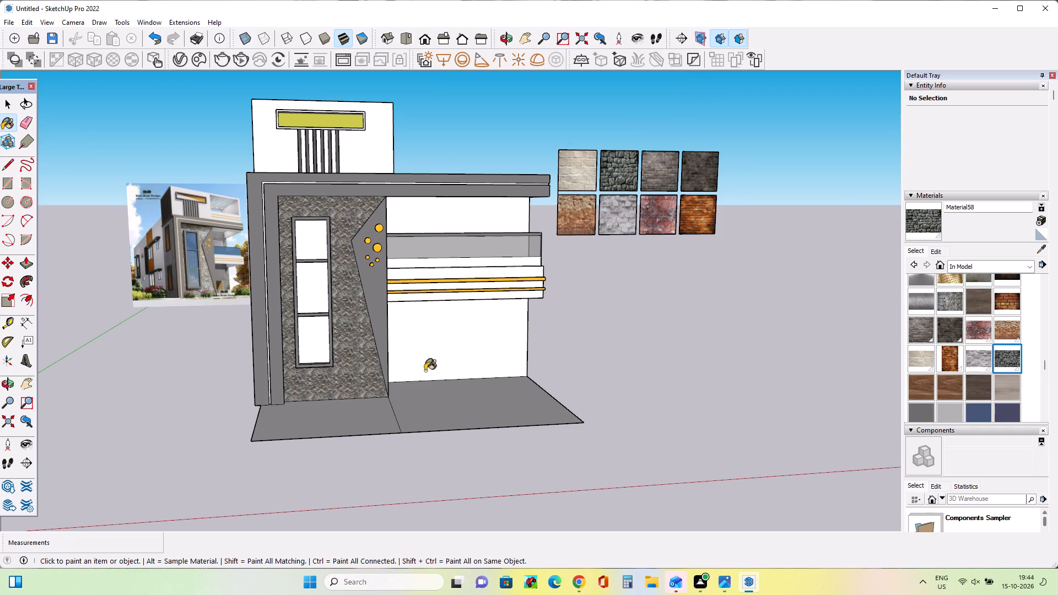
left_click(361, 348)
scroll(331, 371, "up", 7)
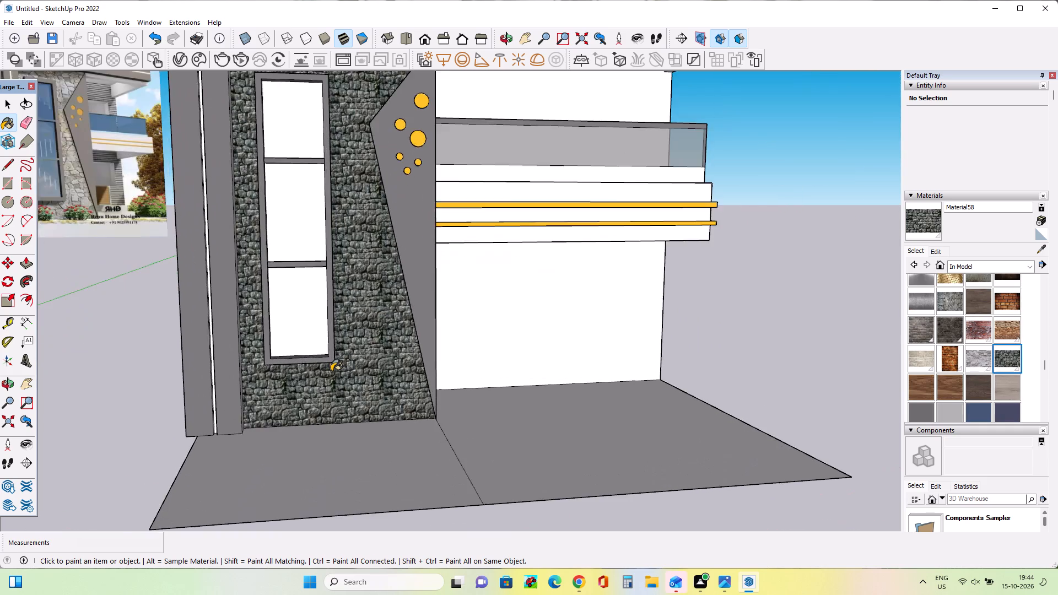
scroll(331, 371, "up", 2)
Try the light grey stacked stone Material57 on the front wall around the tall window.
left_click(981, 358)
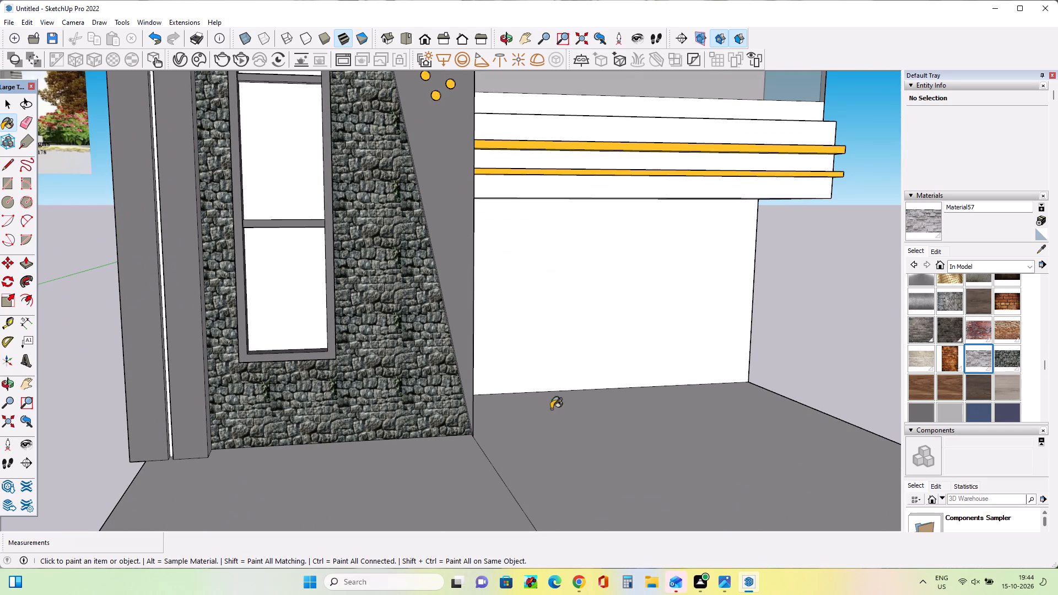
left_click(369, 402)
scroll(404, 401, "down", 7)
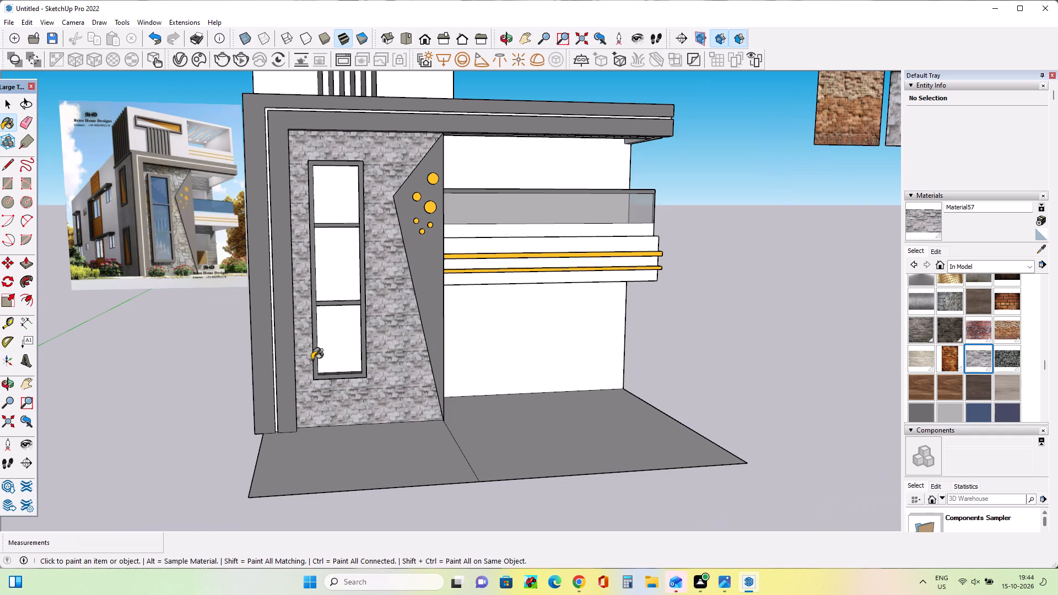
Paint the front wall around the tall window with the irregular grey stone Material49, comparing it with the reference picture.
scroll(201, 280, "up", 11)
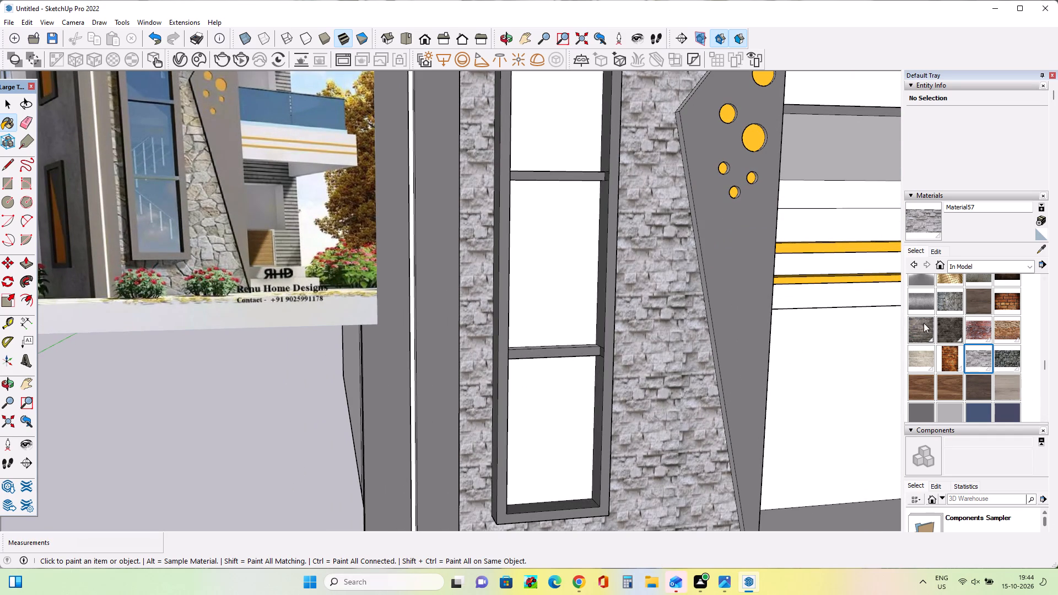
left_click(943, 307)
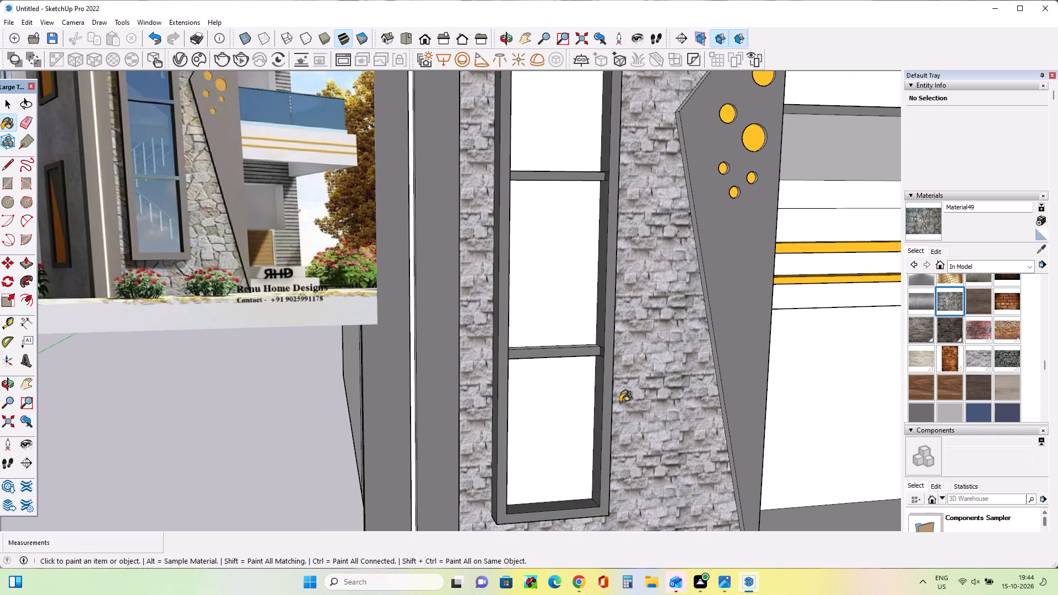
left_click(673, 408)
scroll(656, 416, "down", 3)
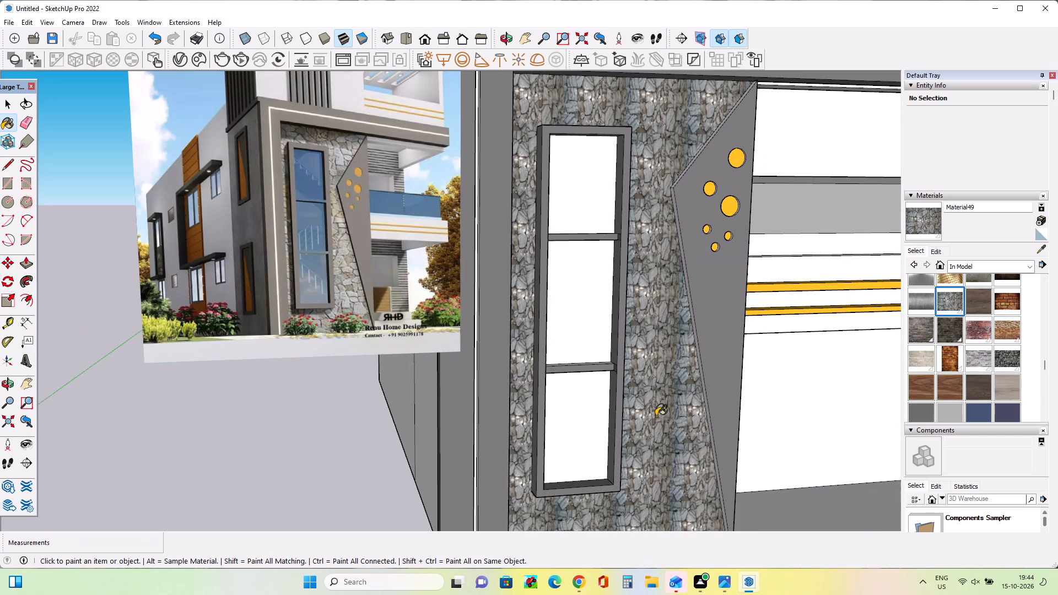
middle_click_drag(654, 418, 590, 402)
scroll(585, 402, "down", 4)
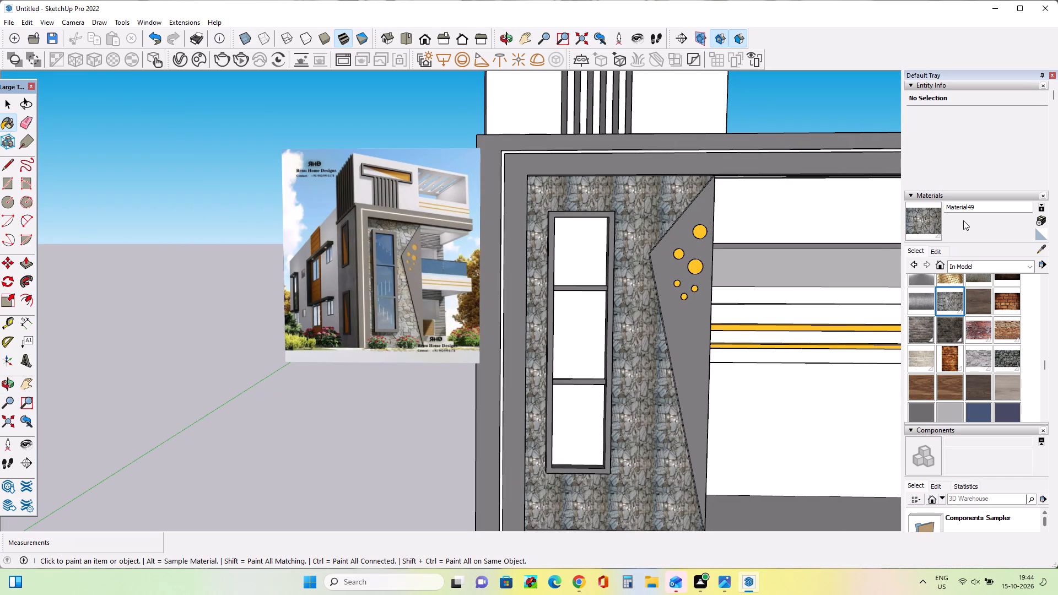
Create a new material from the Material49 stone texture with its texture size set to 3'.
left_click(1039, 221)
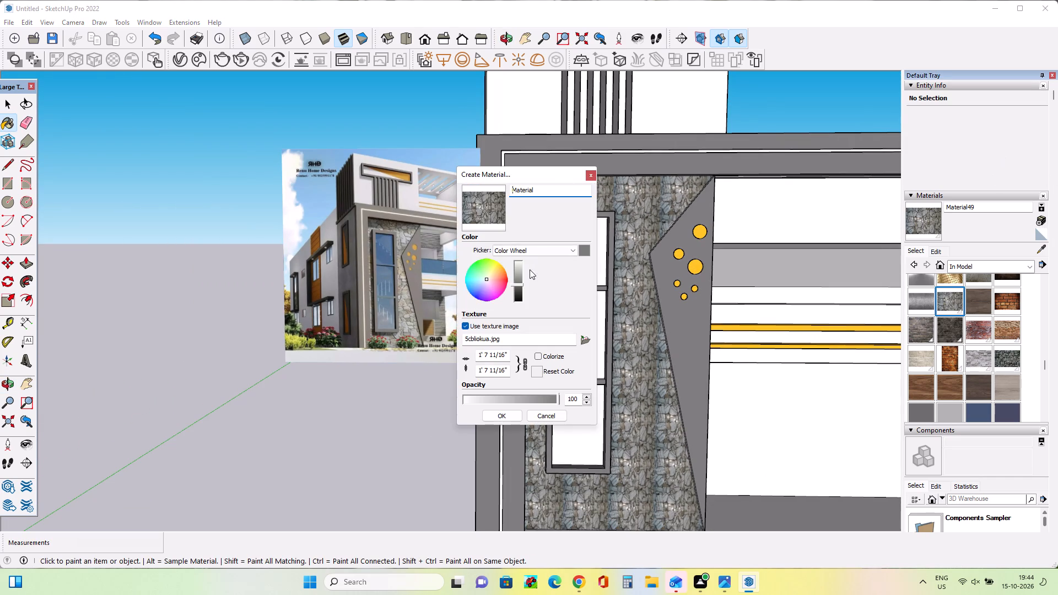
left_click(505, 353)
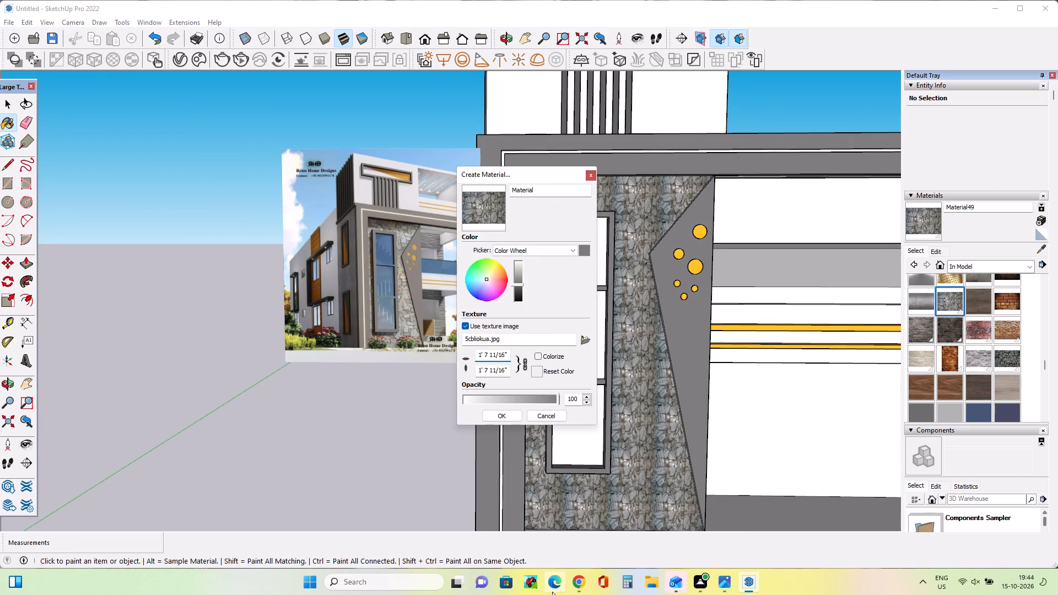
key("Right")
key("BackSpace")
key("BackSpace")
key("BackSpace")
key("BackSpace")
key("BackSpace")
key("BackSpace")
key("BackSpace")
key("BackSpace")
key("BackSpace")
key("BackSpace")
key("BackSpace")
key("BackSpace")
key("BackSpace")
key("BackSpace")
key("BackSpace")
key("BackSpace")
key("BackSpace")
key("BackSpace")
key("BackSpace")
key("BackSpace")
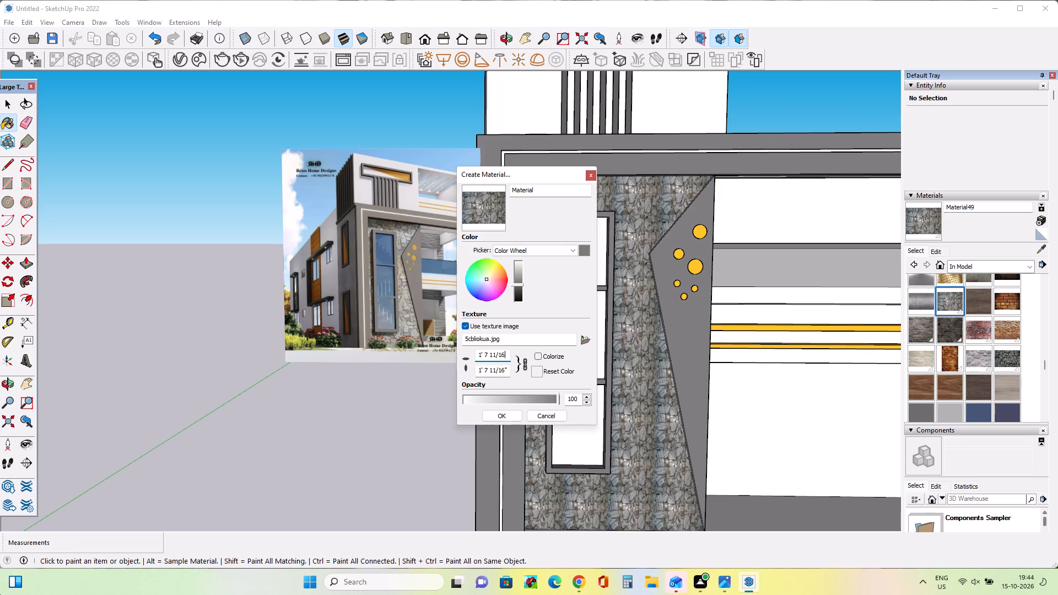
type("3'")
left_click(493, 415)
Paint the front wall around the tall window with the newly created larger-scale stone material.
left_click(637, 399)
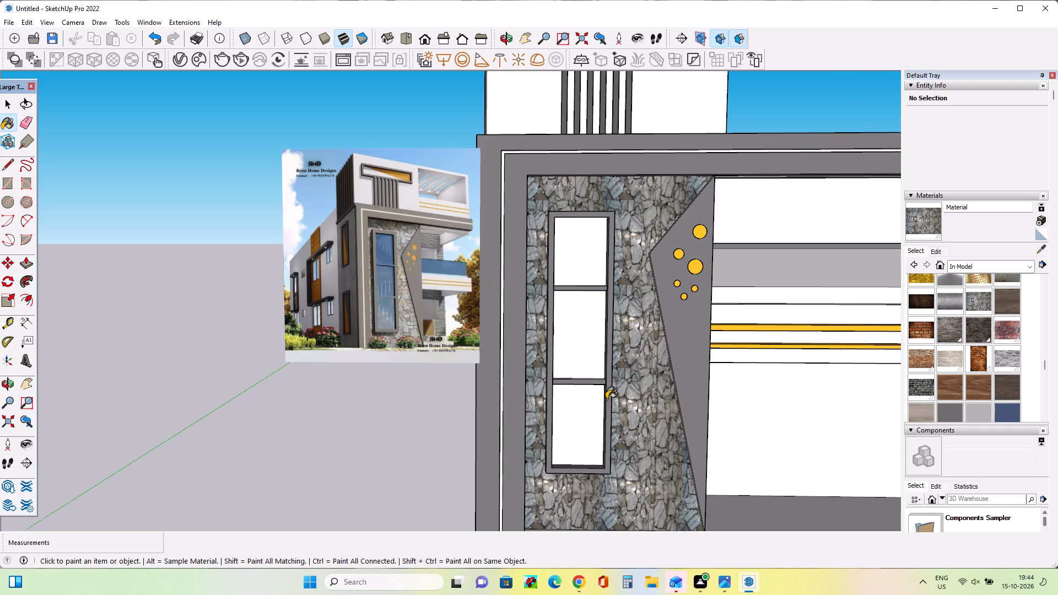
scroll(606, 399, "down", 4)
scroll(680, 456, "up", 6)
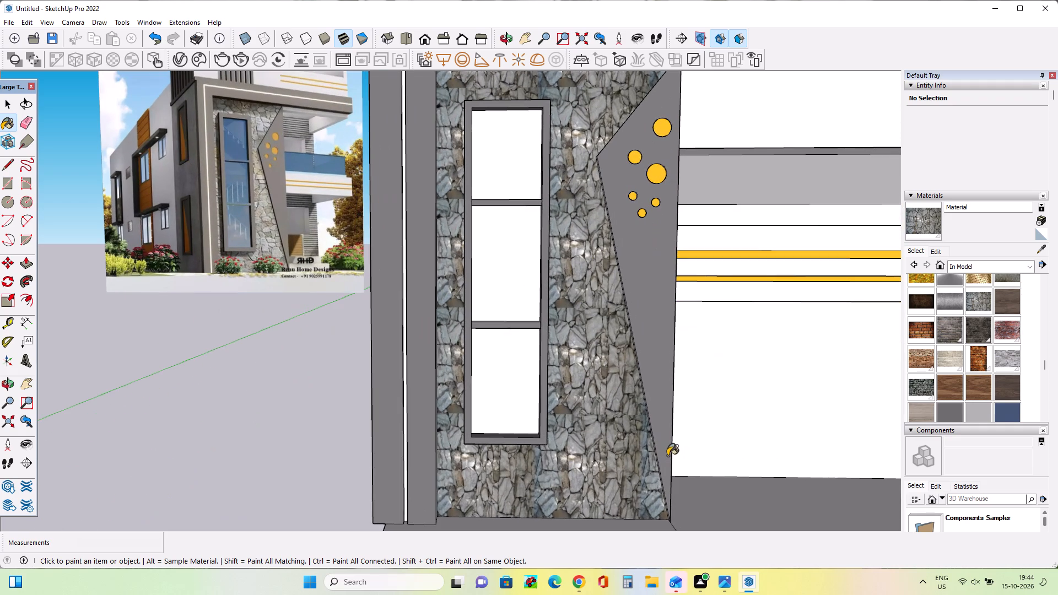
scroll(563, 444, "down", 3)
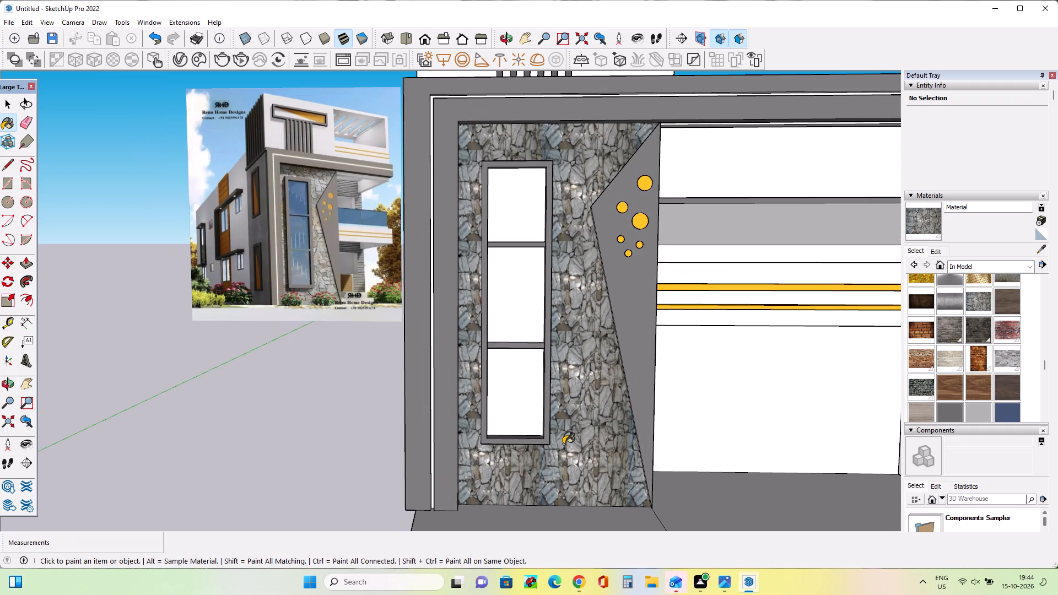
scroll(563, 444, "down", 2)
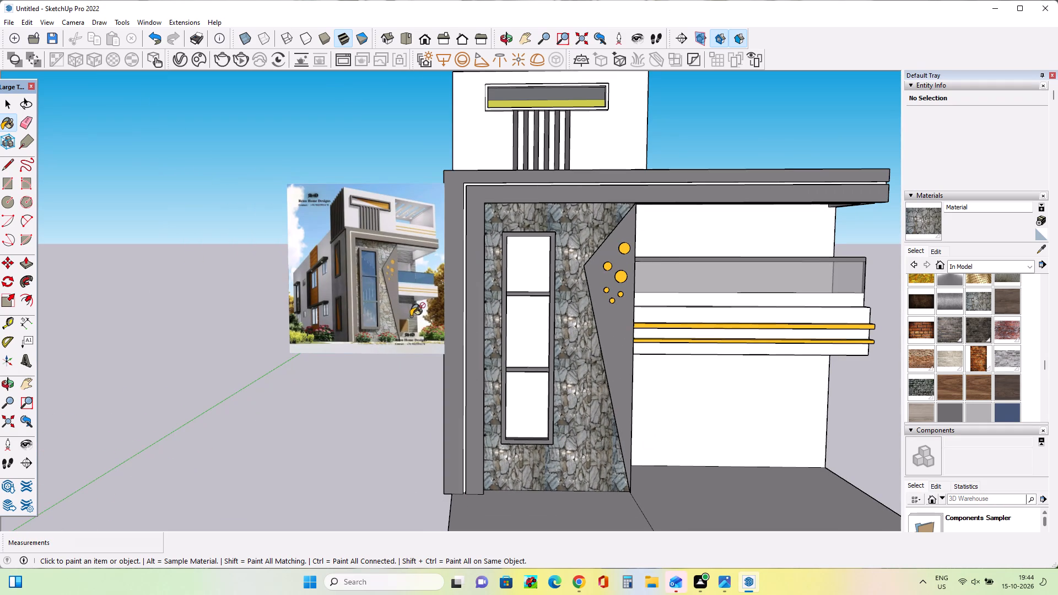
Examine the upper room, roof slab and balcony from the front and side against the reference picture.
middle_click_drag(413, 316, 460, 301)
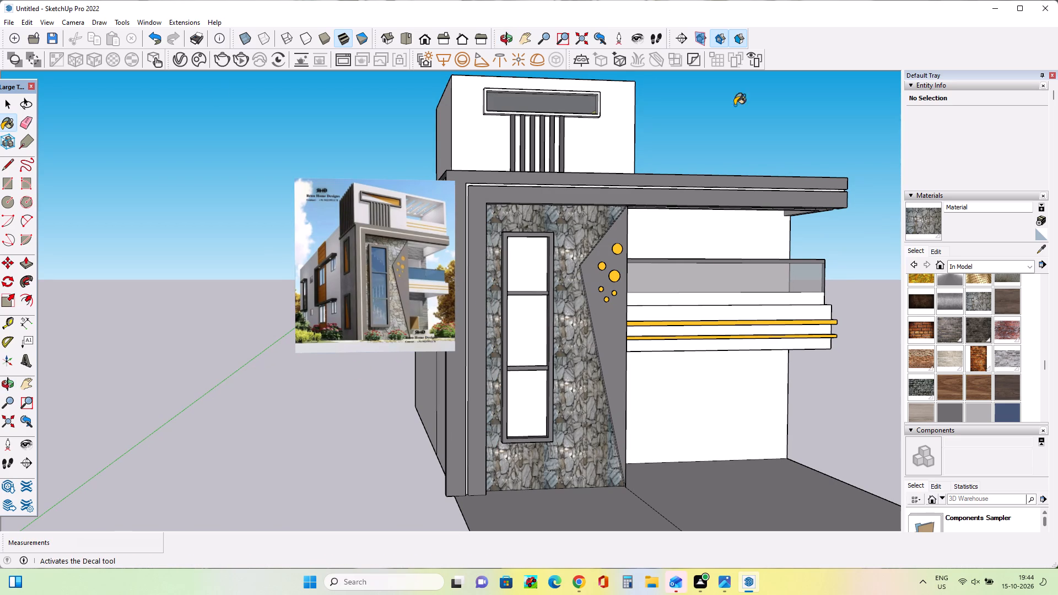
middle_click_drag(590, 208, 587, 225)
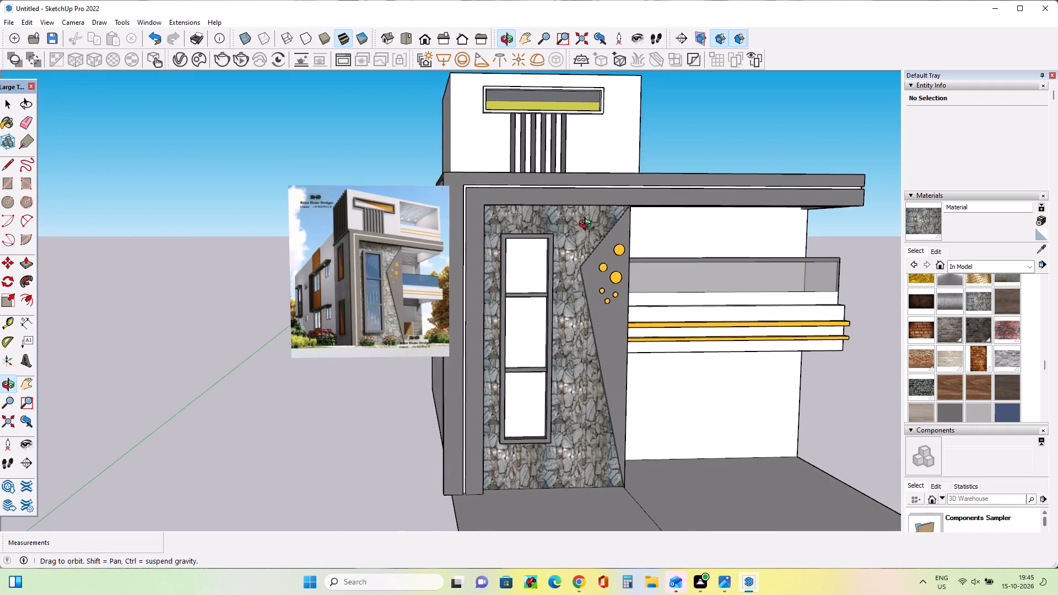
middle_click_drag(587, 225, 588, 225)
middle_click_drag(698, 189, 482, 227)
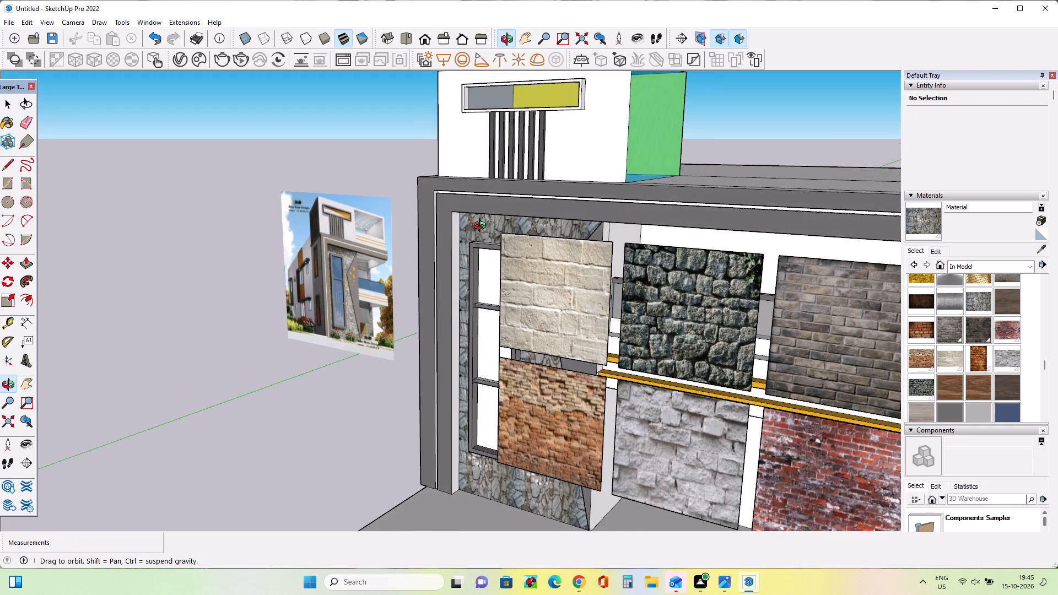
middle_click_drag(482, 227, 399, 275)
middle_click_drag(671, 248, 580, 263)
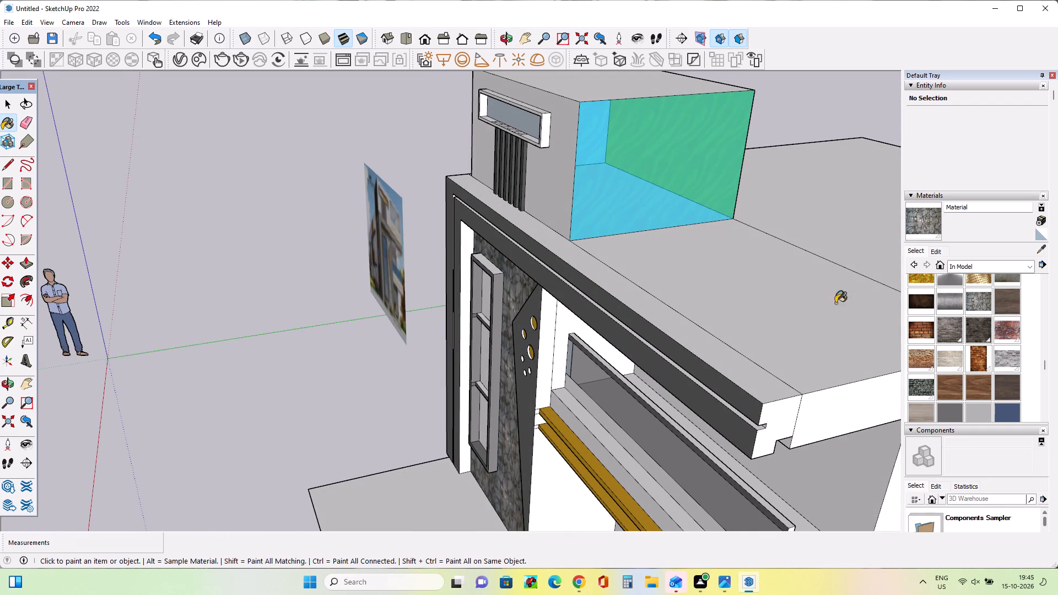
middle_click_drag(754, 308, 754, 279)
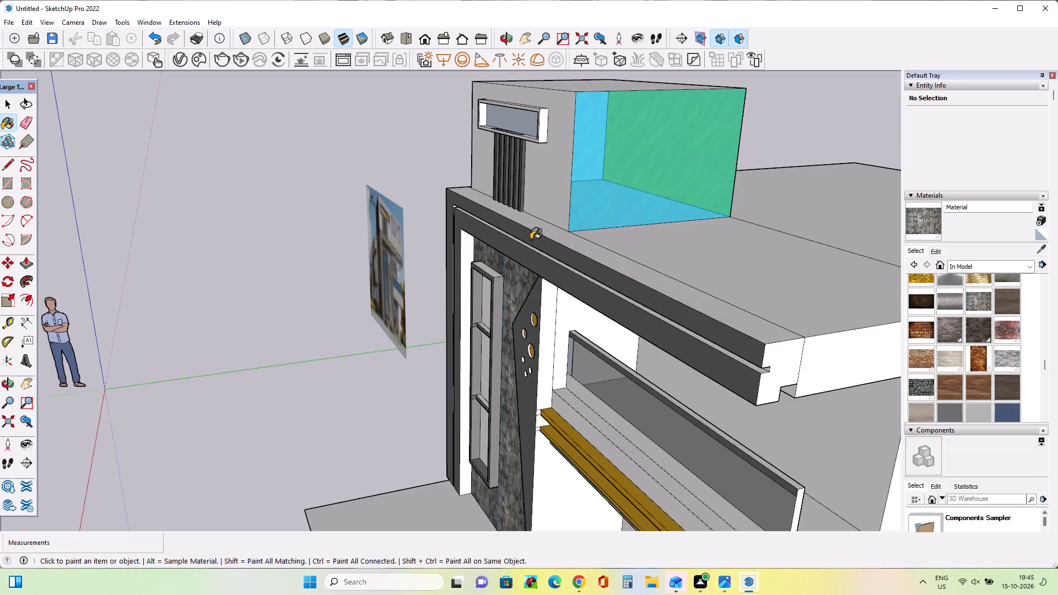
scroll(466, 280, "down", 3)
middle_click_drag(492, 294, 955, 279)
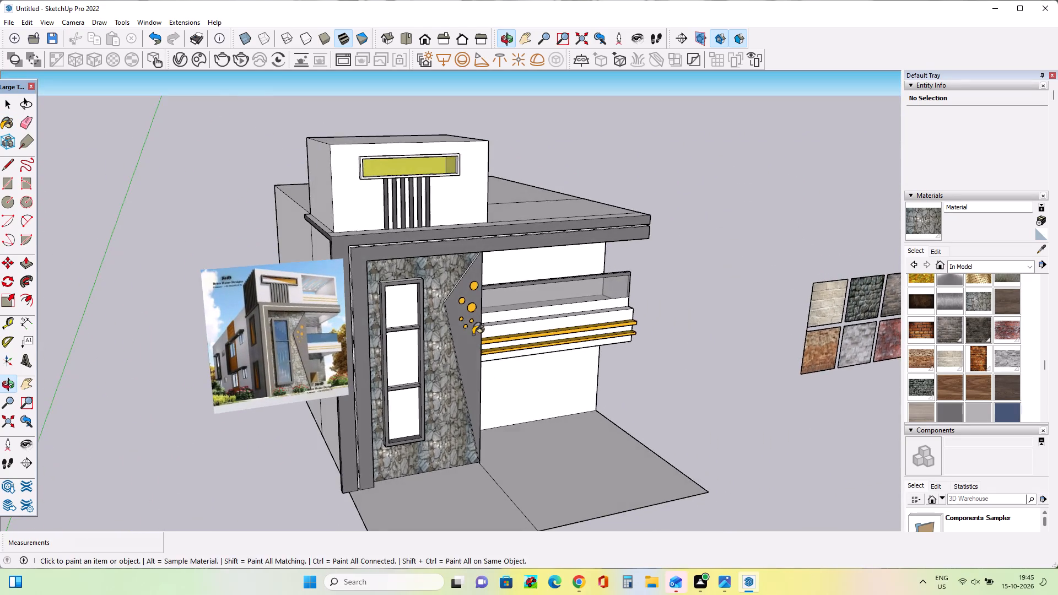
middle_click_drag(505, 328, 157, 297)
middle_click_drag(468, 256, 311, 372)
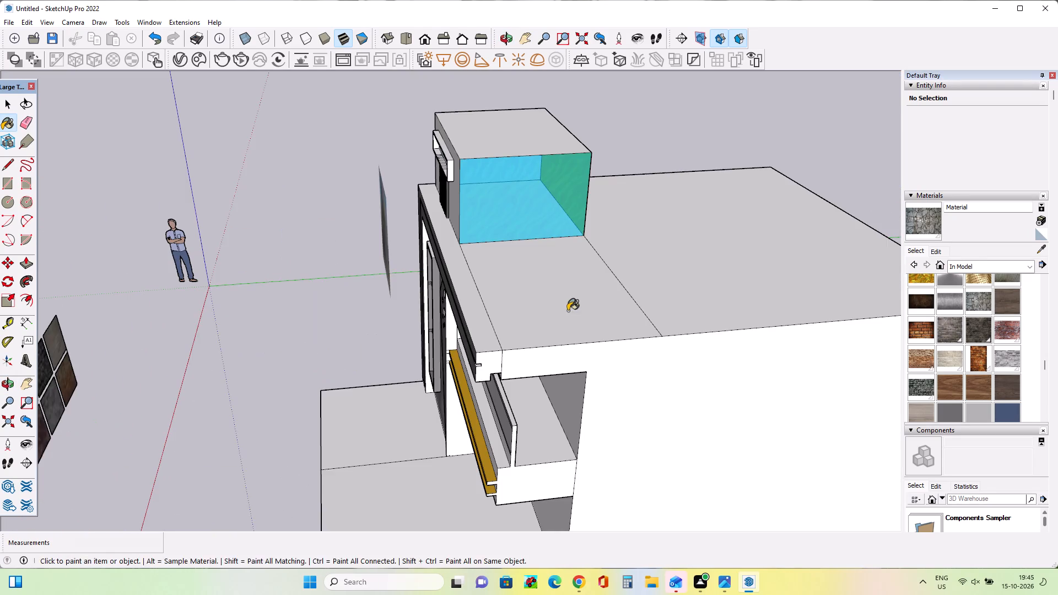
middle_click_drag(572, 323, 608, 353)
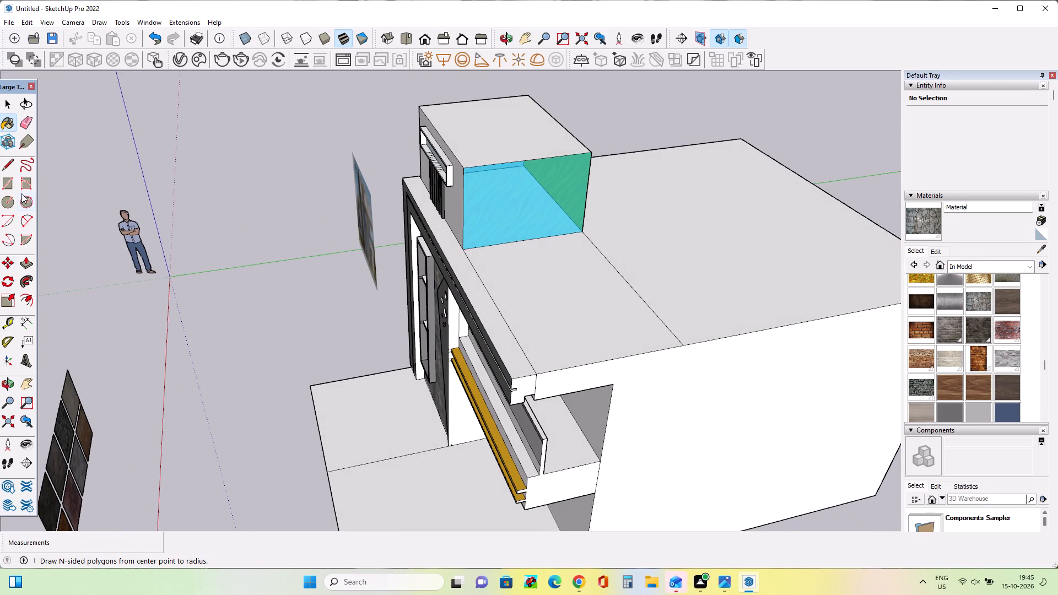
Draw a rectangle about 9' 7" by 6' 6" on the roof slab, from the upper room's open side to the slab's outer edge.
left_click(12, 185)
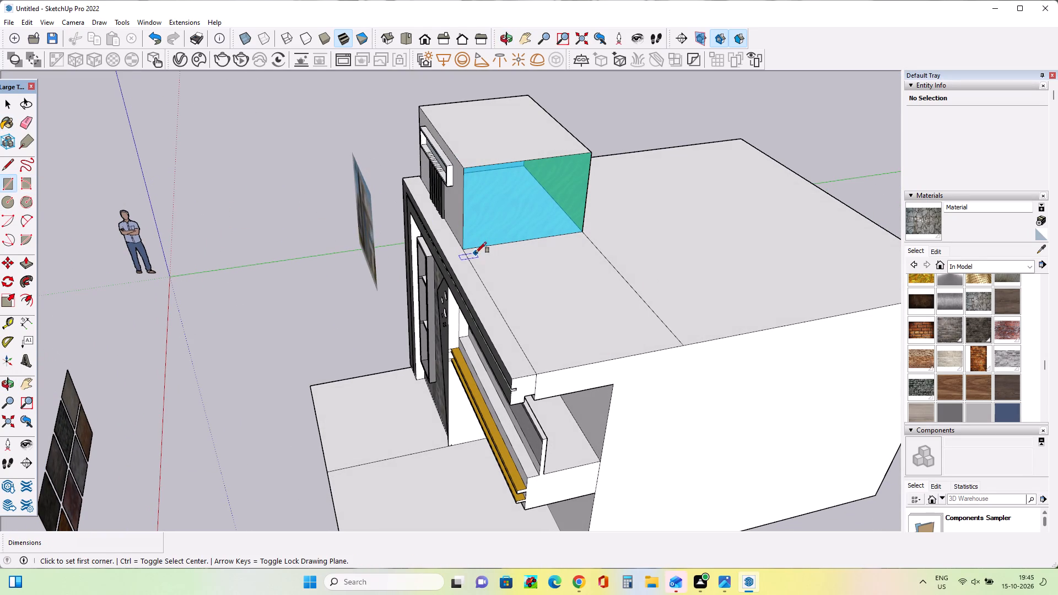
scroll(468, 259, "up", 5)
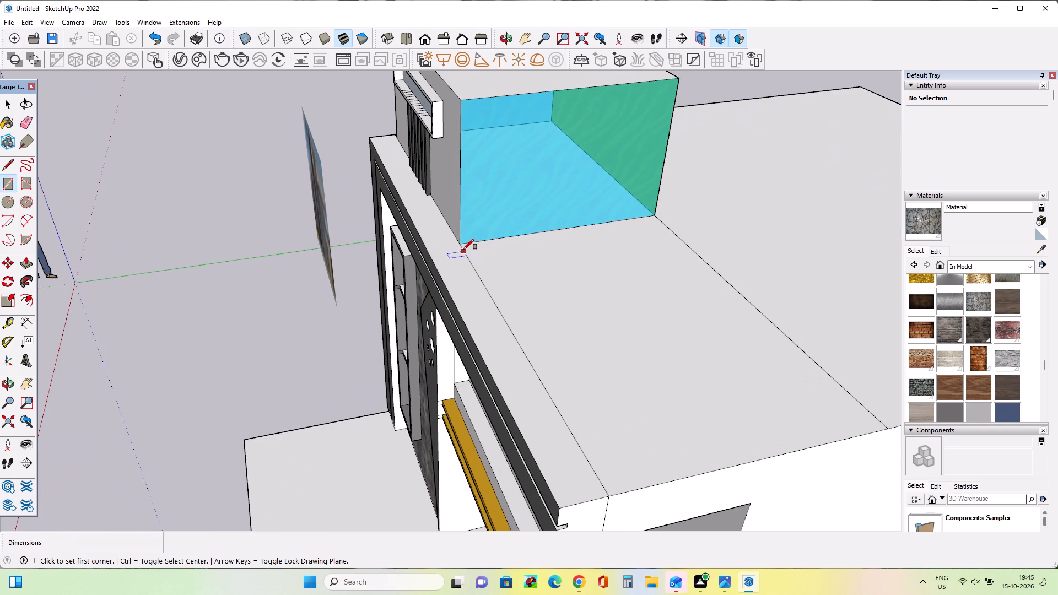
scroll(463, 251, "up", 1)
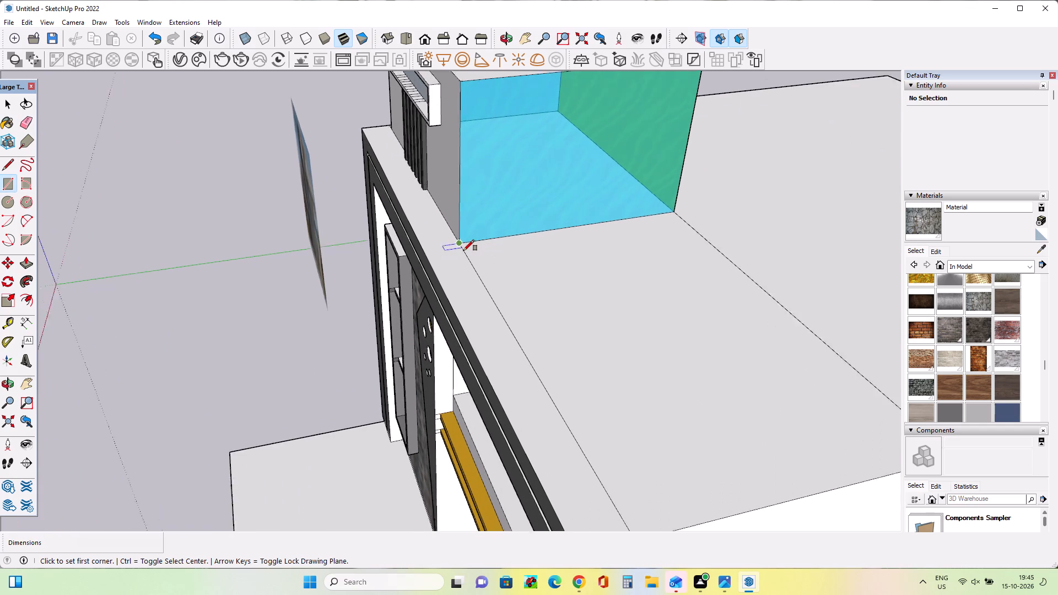
scroll(463, 251, "up", 4)
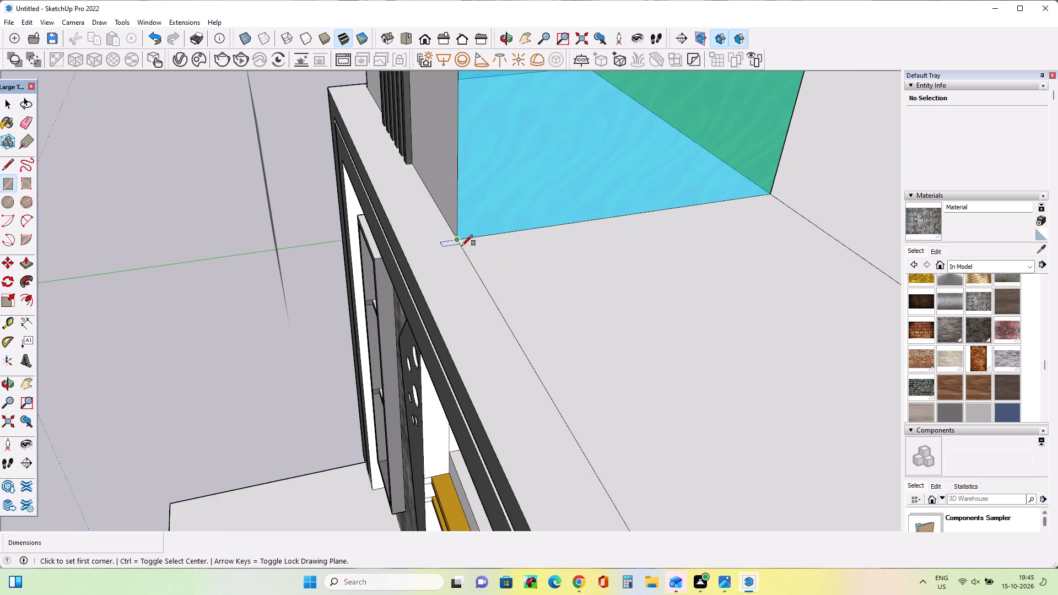
left_click(462, 248)
scroll(469, 259, "down", 3)
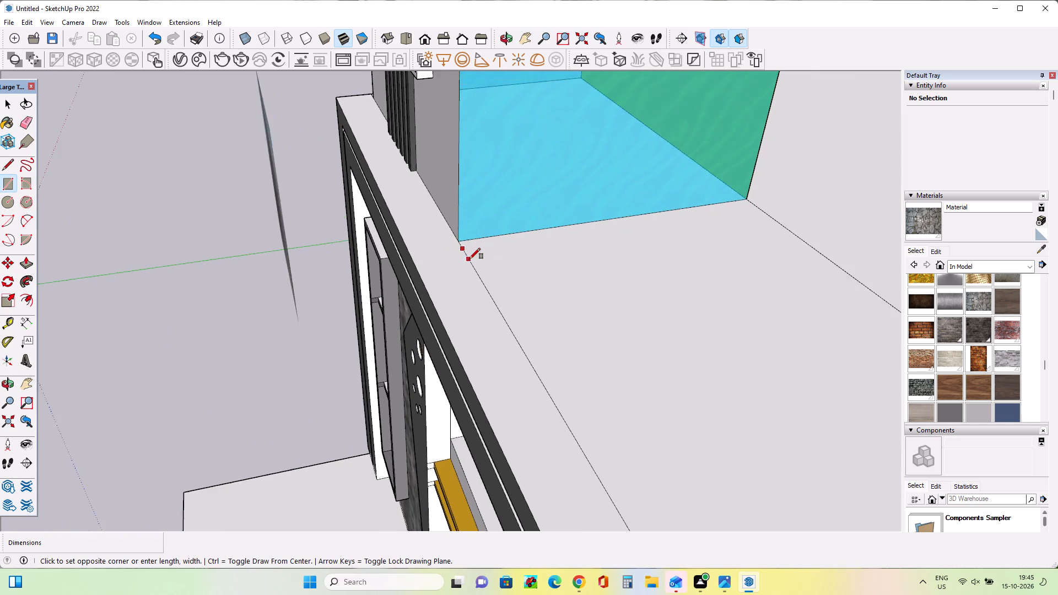
scroll(469, 259, "down", 4)
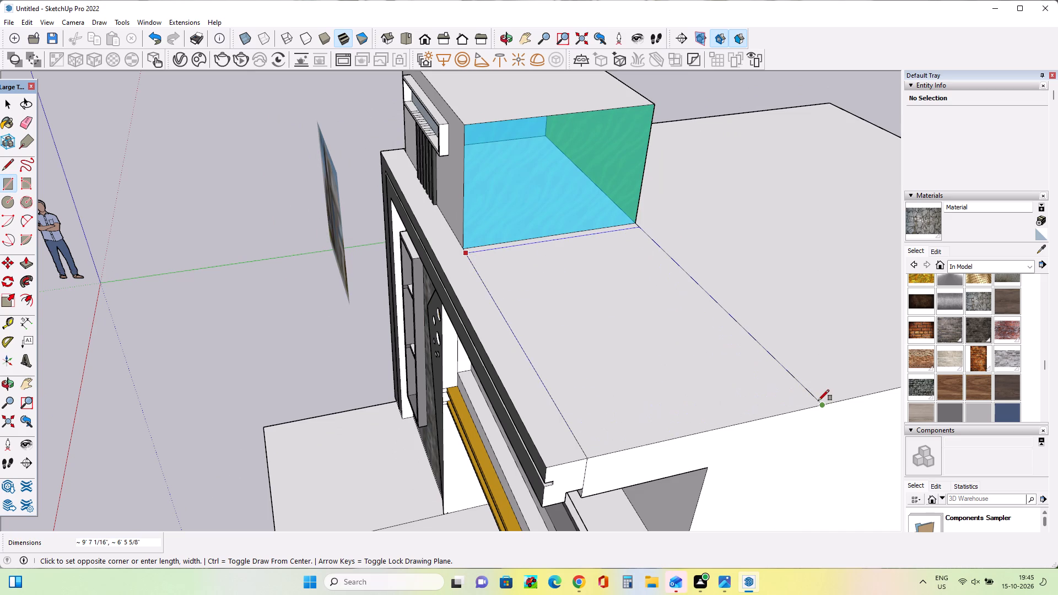
left_click(817, 401)
middle_click_drag(585, 387, 829, 353)
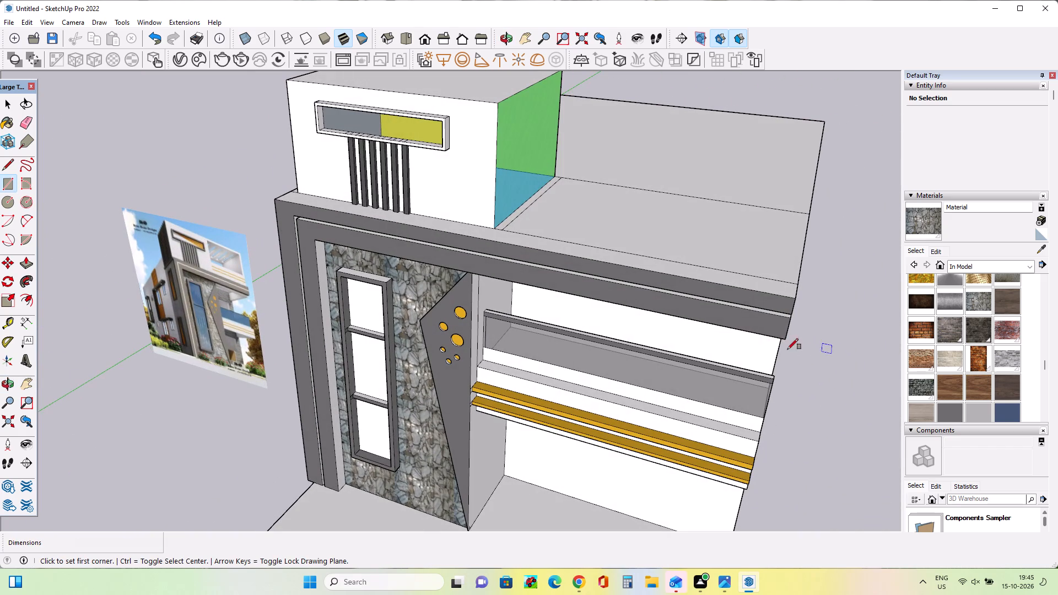
middle_click_drag(722, 347, 738, 364)
scroll(581, 275, "up", 2)
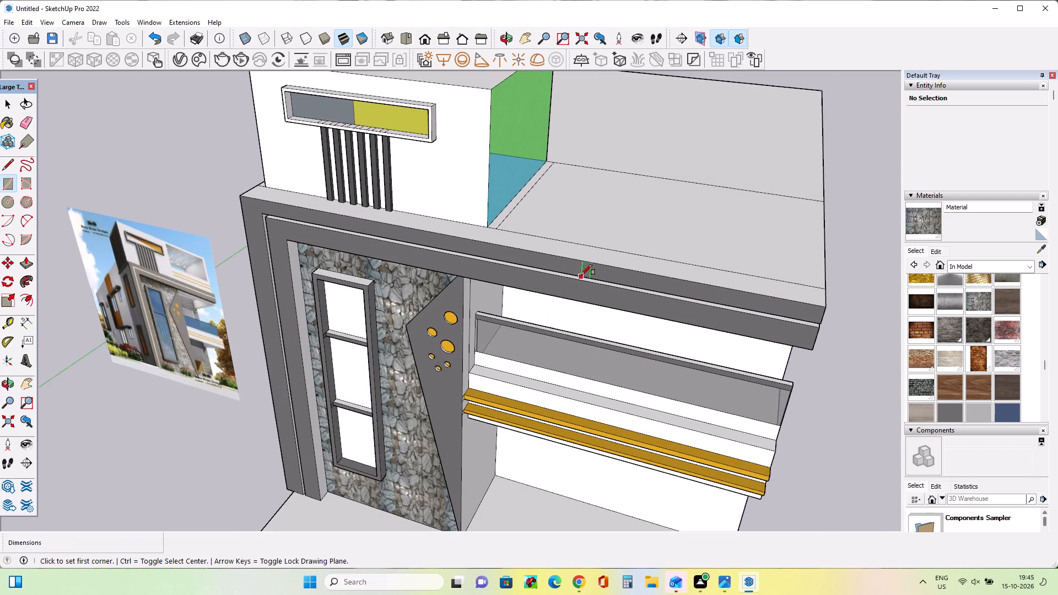
Draw a narrow rectangle about 7" by 6' 6" on the roof slab, alongside the upper room's open side.
left_click(508, 228)
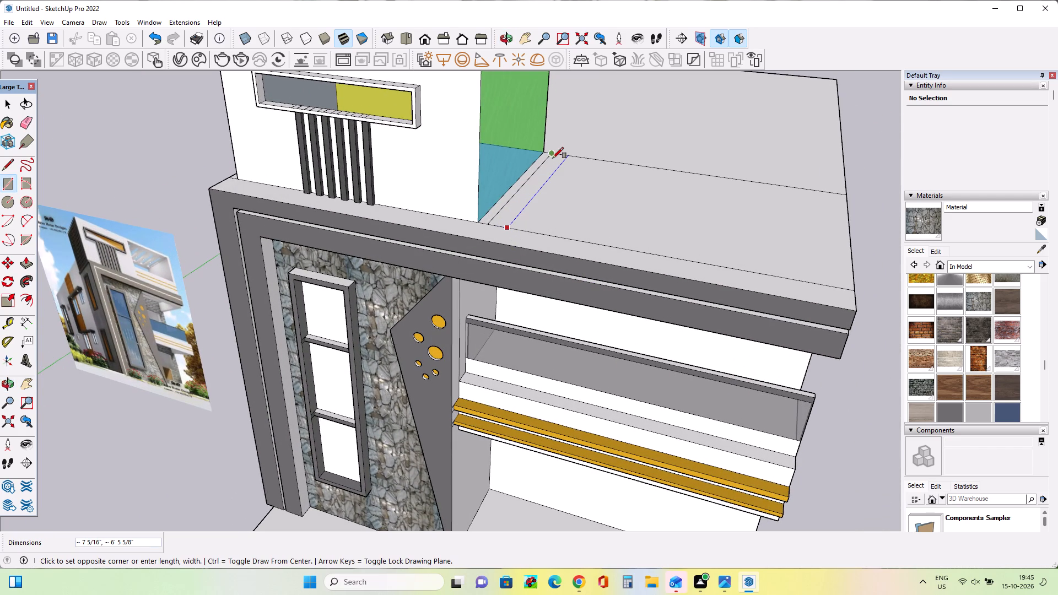
left_click(554, 155)
middle_click_drag(622, 278, 596, 284)
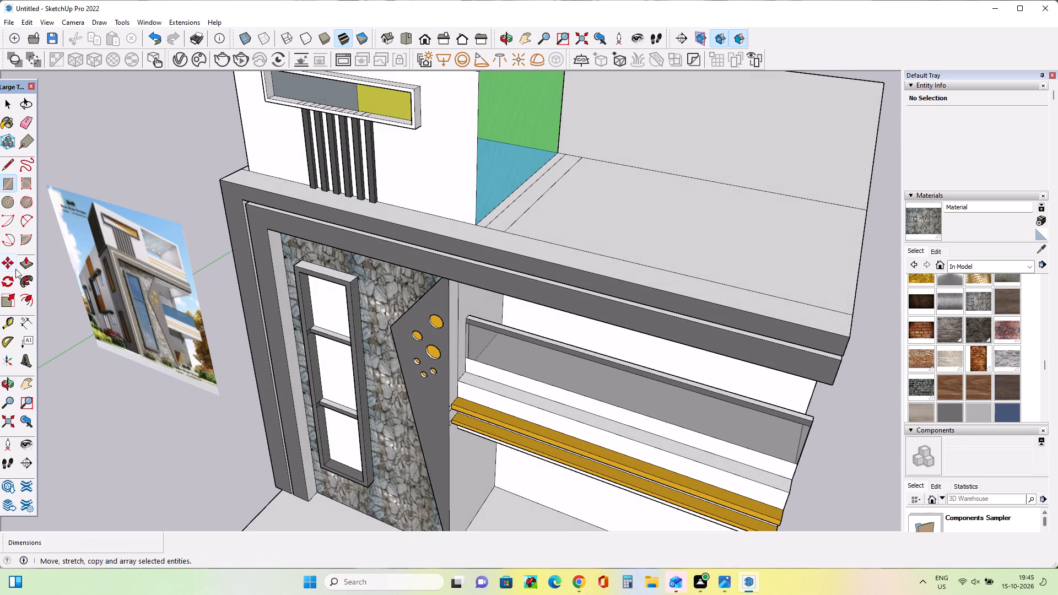
Extrude the narrow slab strip upward 4' 4 9/16" as a wall level with the upper room's roof.
left_click(27, 263)
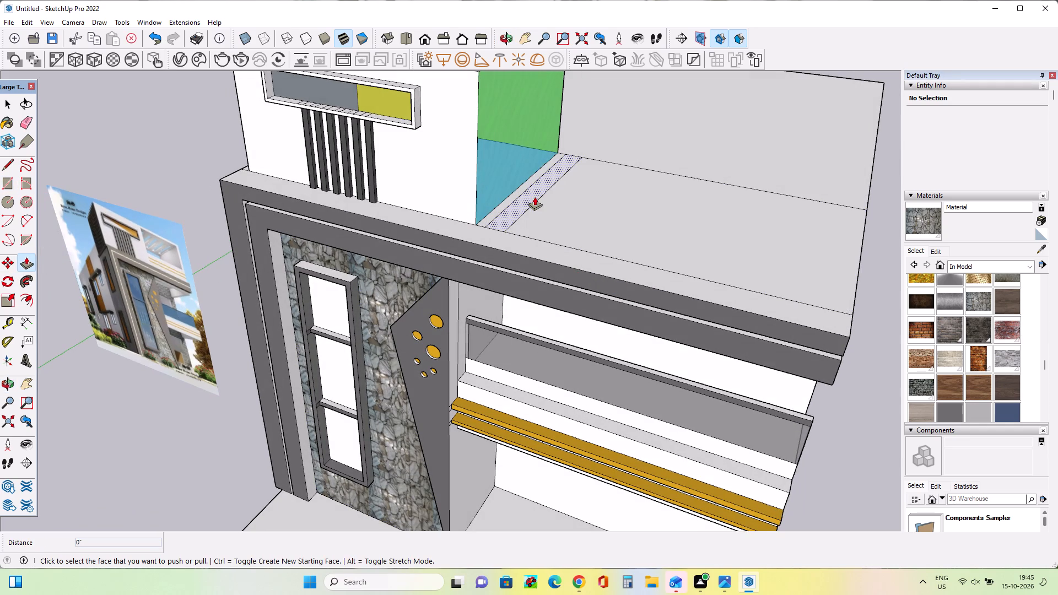
left_click(534, 197)
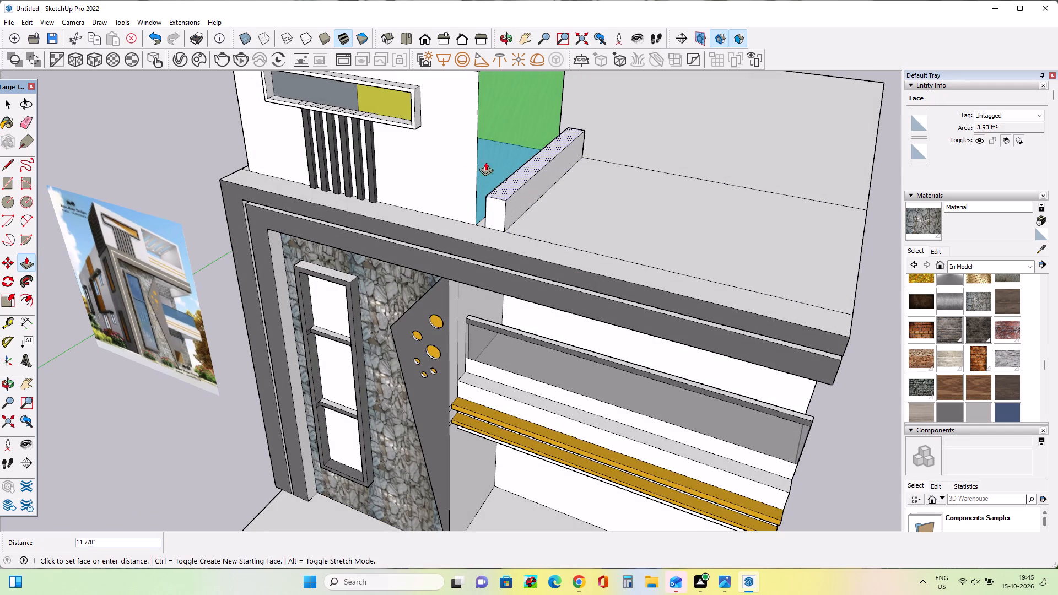
middle_click_drag(476, 173, 535, 237)
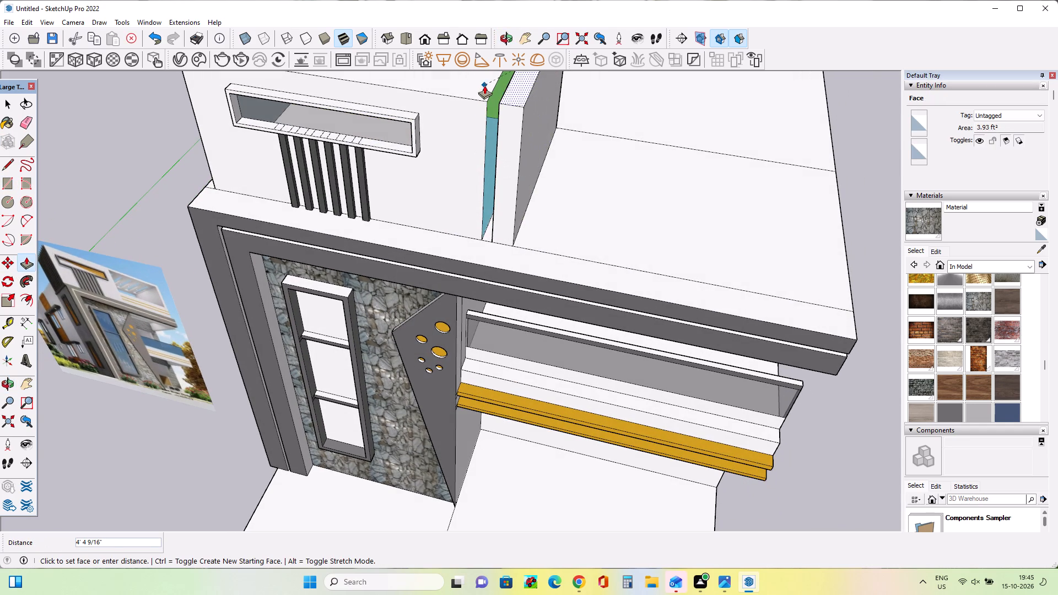
left_click(484, 85)
scroll(478, 236, "up", 3)
middle_click_drag(504, 236, 521, 253)
middle_click_drag(490, 252, 566, 262)
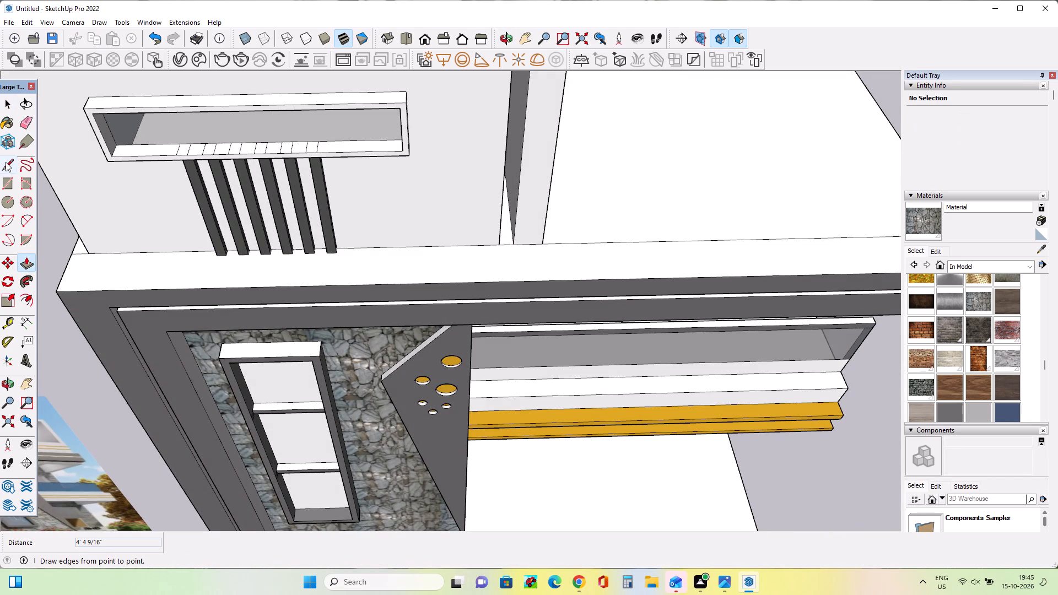
Draw a line across the gap between the upper room and the new side wall, close to the front edge.
left_click(6, 162)
scroll(506, 223, "up", 3)
middle_click_drag(515, 231, 417, 259)
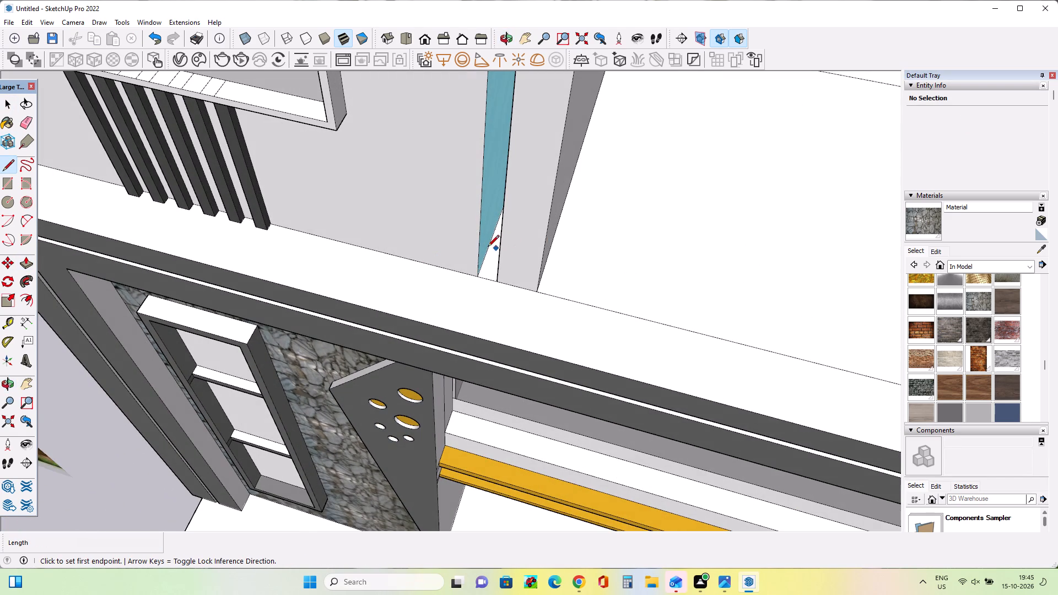
left_click(487, 247)
middle_click_drag(500, 252, 580, 269)
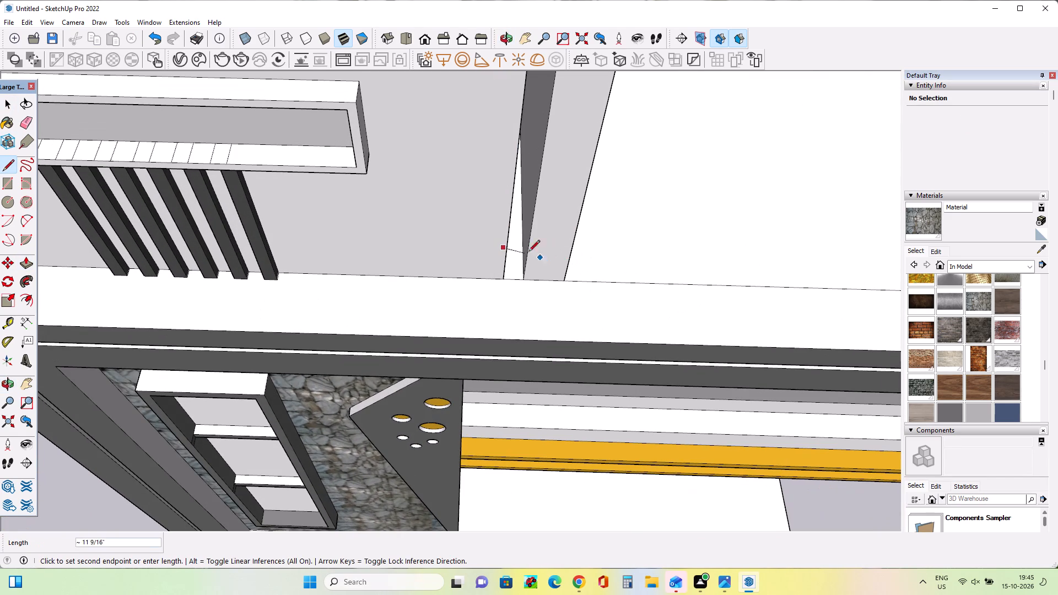
left_click(520, 247)
middle_click_drag(547, 266, 495, 258)
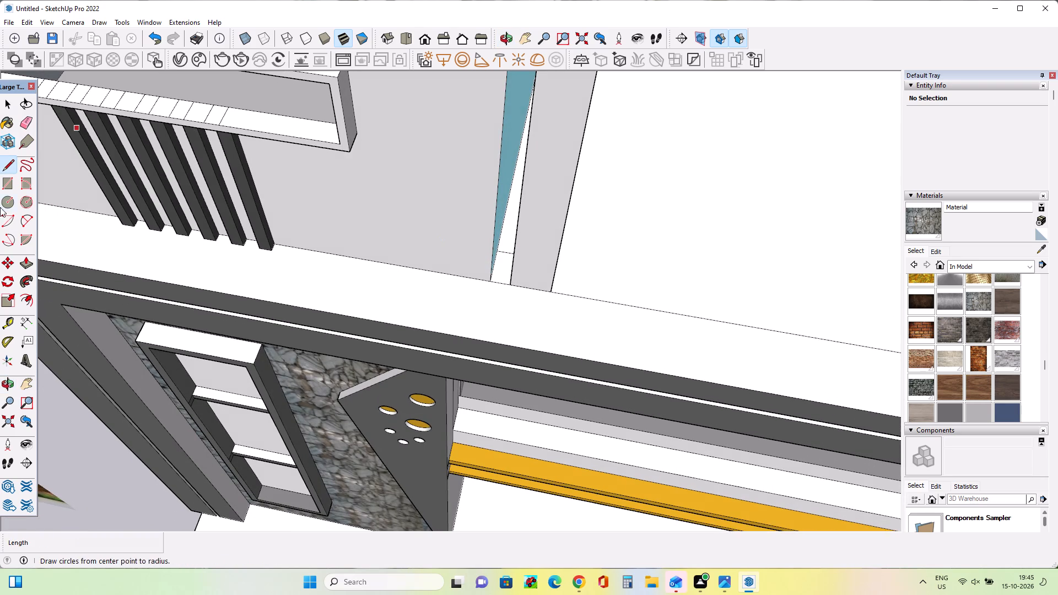
Extrude the small front piece of the gap upward 4' 4 9/16", level with the upper room's roof.
left_click(27, 262)
scroll(290, 280, "down", 6)
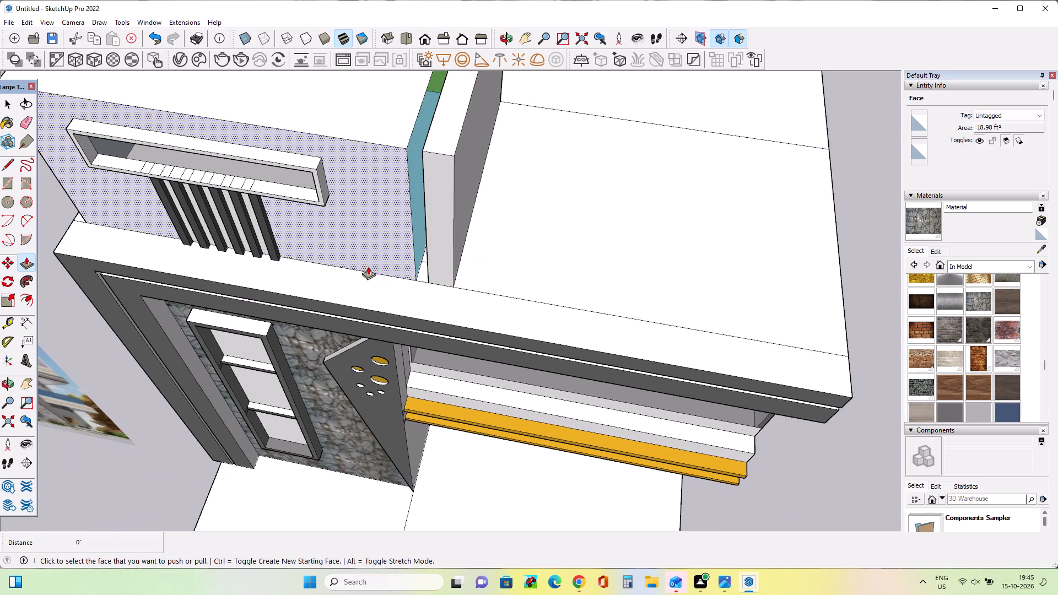
left_click(421, 275)
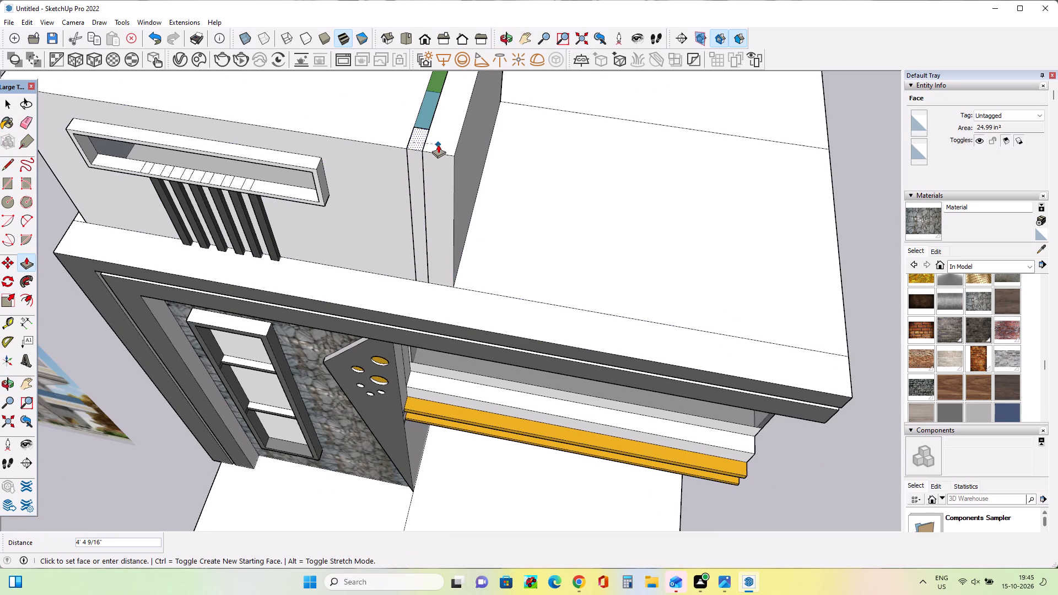
left_click(438, 144)
Draw a thin rectangle along the full top edge of the new side wall's outer face.
middle_click_drag(417, 204, 482, 119)
scroll(482, 119, "down", 4)
middle_click_drag(531, 242, 528, 242)
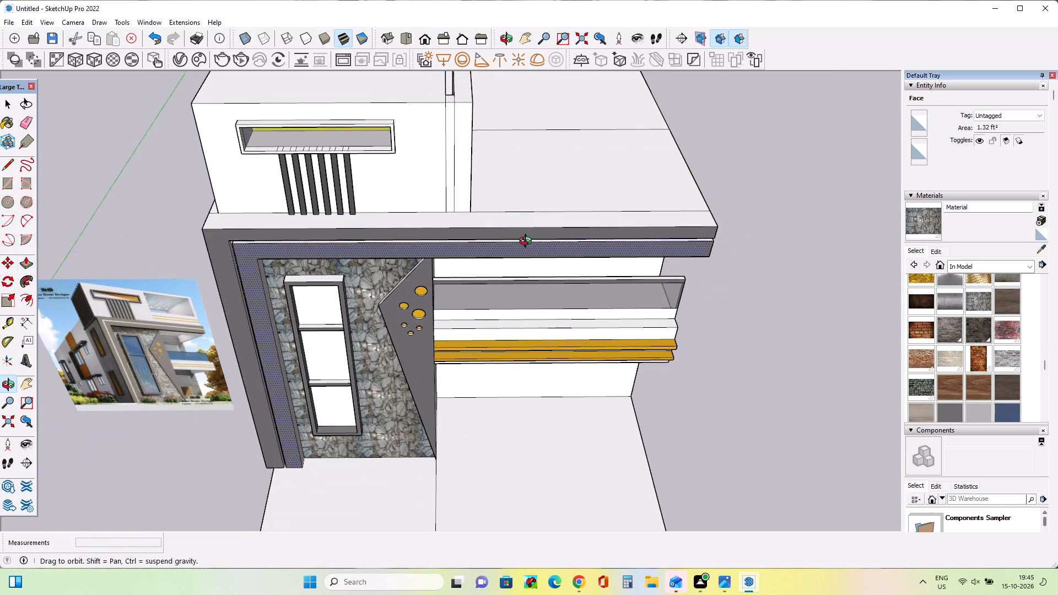
middle_click_drag(528, 242, 472, 242)
scroll(474, 246, "down", 4)
middle_click_drag(488, 242, 619, 91)
middle_click_drag(518, 267, 211, 289)
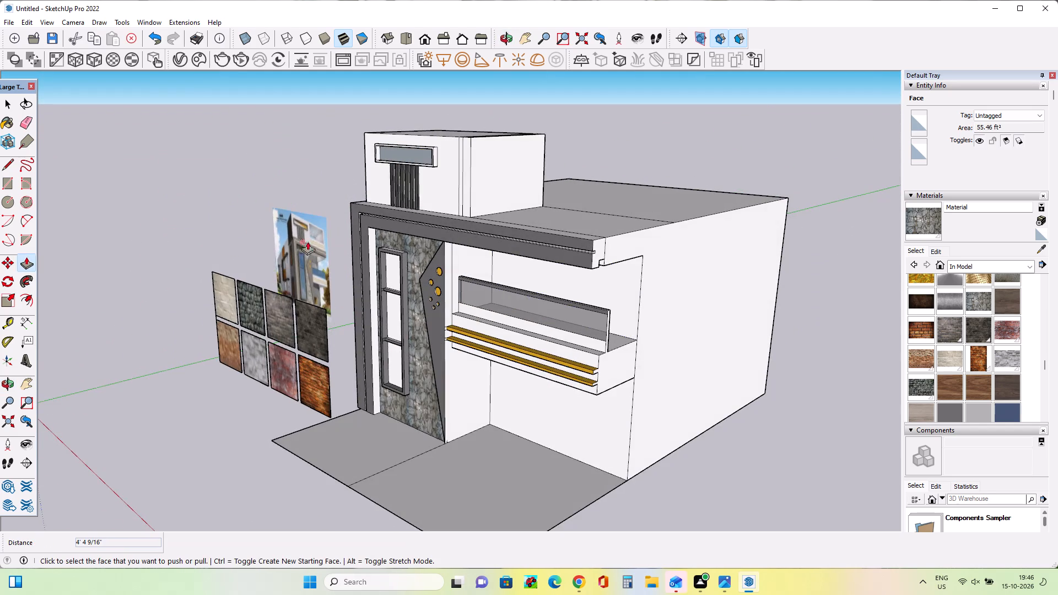
middle_click_drag(587, 159, 528, 185)
scroll(431, 160, "up", 3)
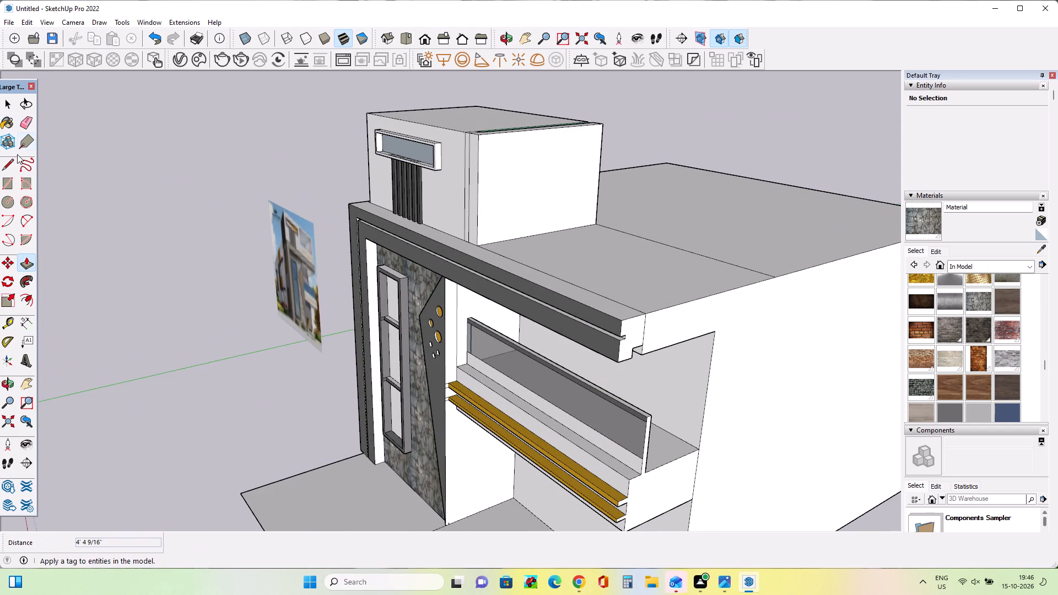
left_click(11, 180)
left_click(479, 138)
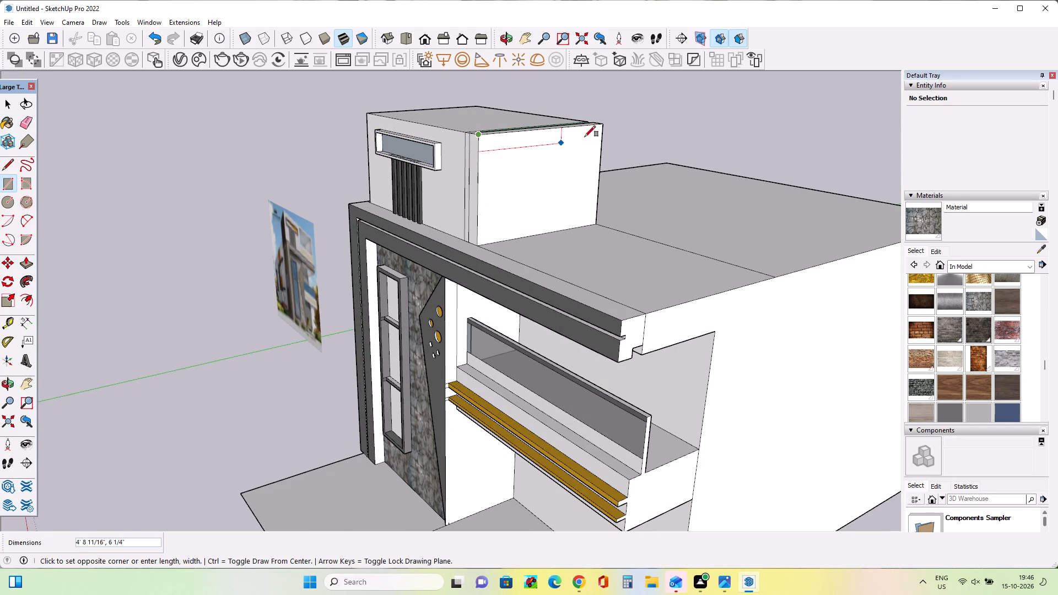
left_click(603, 133)
Draw a rectangle about 6' 6" by 6" on the roof slab along its outer side edge, opposite the new wall.
middle_click_drag(617, 219, 618, 220)
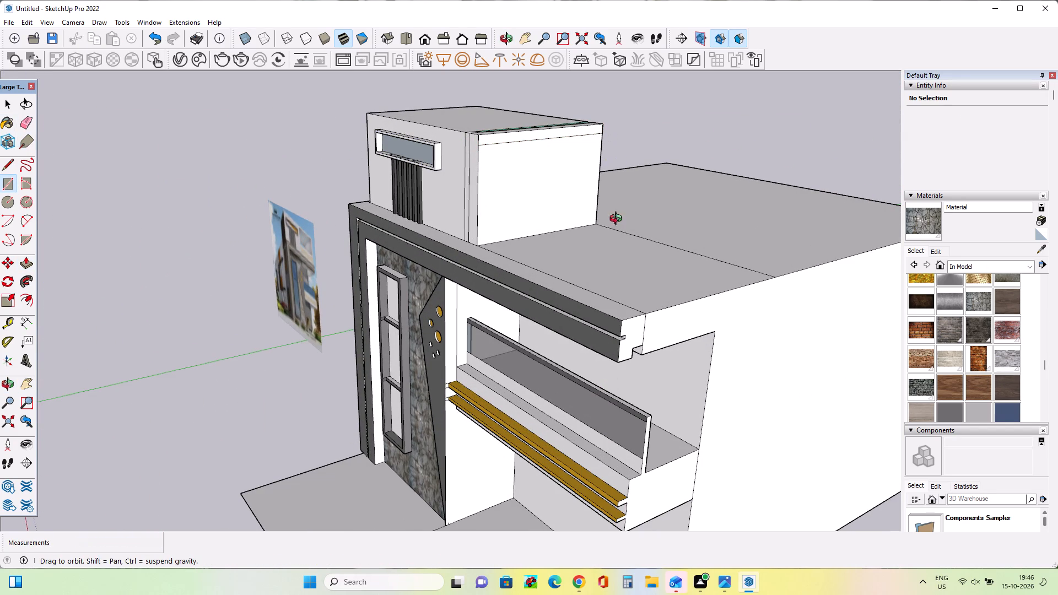
middle_click_drag(618, 220, 640, 220)
scroll(721, 360, "up", 1)
middle_click_drag(671, 353, 658, 380)
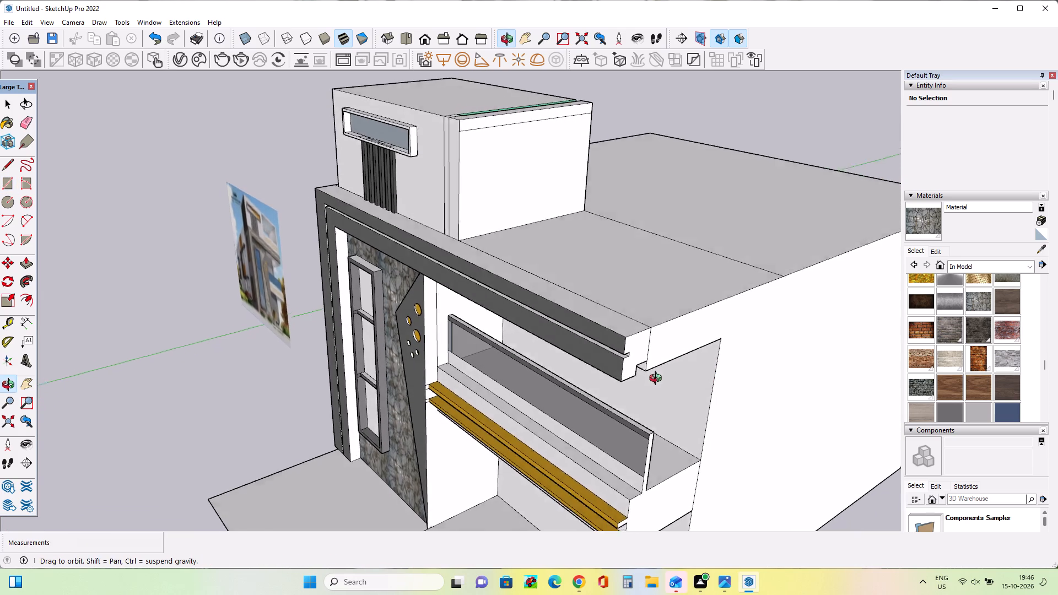
middle_click_drag(658, 380, 656, 384)
left_click(643, 345)
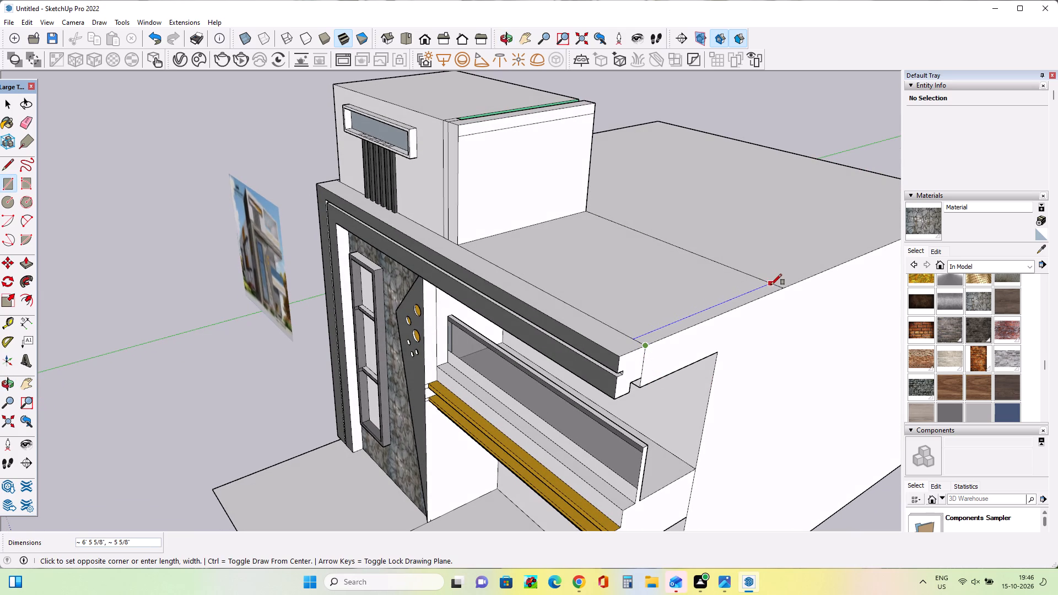
left_click(773, 285)
middle_click_drag(439, 323, 503, 326)
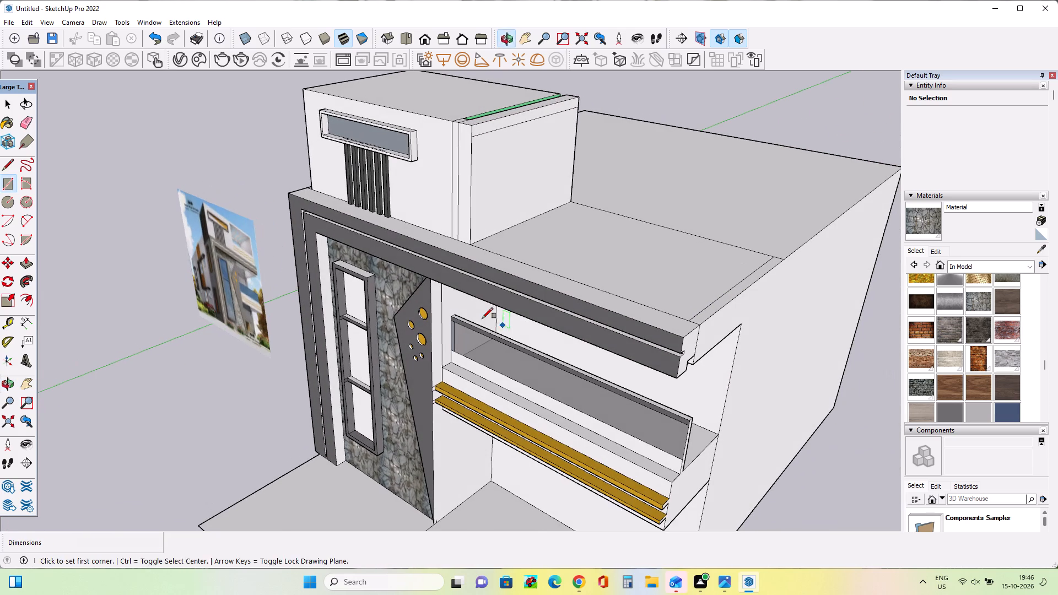
Extrude the thin strip at the top of the side wall 8' 9 1/16" toward the slab's outer edge as an overhead roof slab.
left_click(29, 258)
left_click(489, 129)
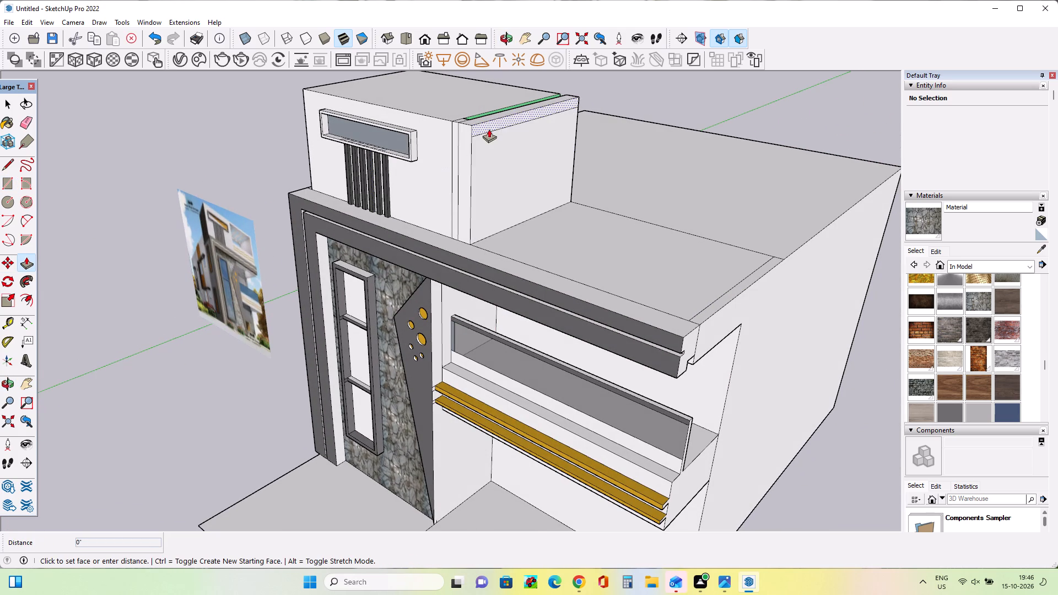
left_click(694, 282)
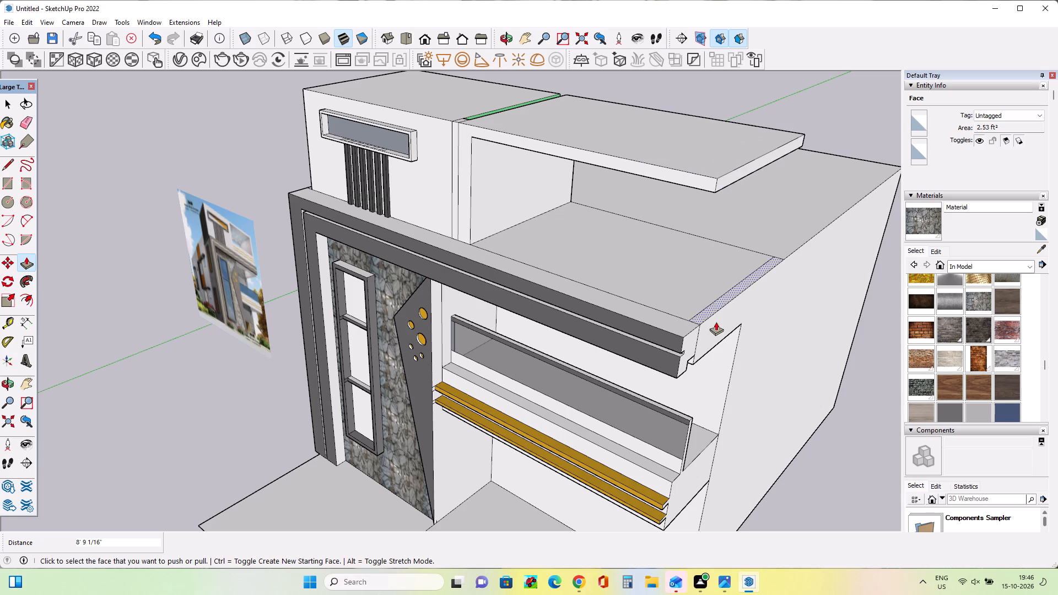
Extrude the strip on the slab's outer edge upward 4' 4 9/16" as an end wall level with the overhead slab.
left_click(712, 313)
left_click(720, 175)
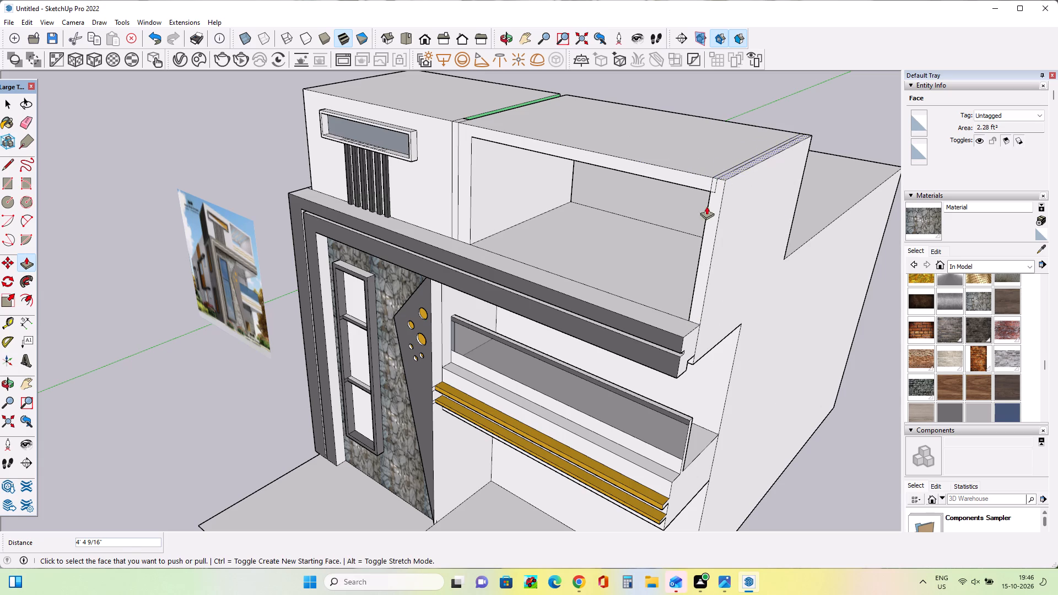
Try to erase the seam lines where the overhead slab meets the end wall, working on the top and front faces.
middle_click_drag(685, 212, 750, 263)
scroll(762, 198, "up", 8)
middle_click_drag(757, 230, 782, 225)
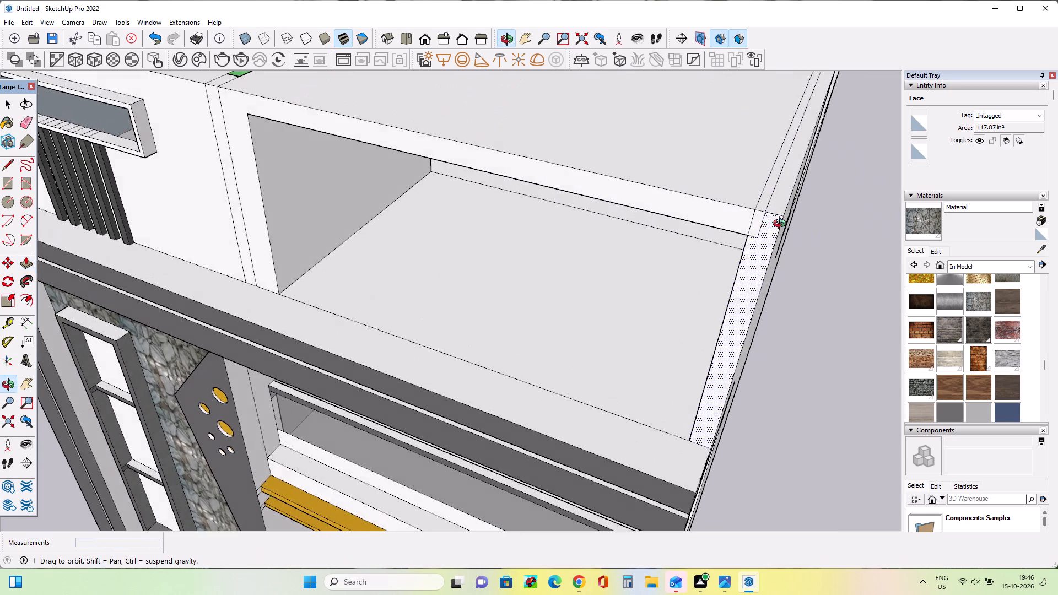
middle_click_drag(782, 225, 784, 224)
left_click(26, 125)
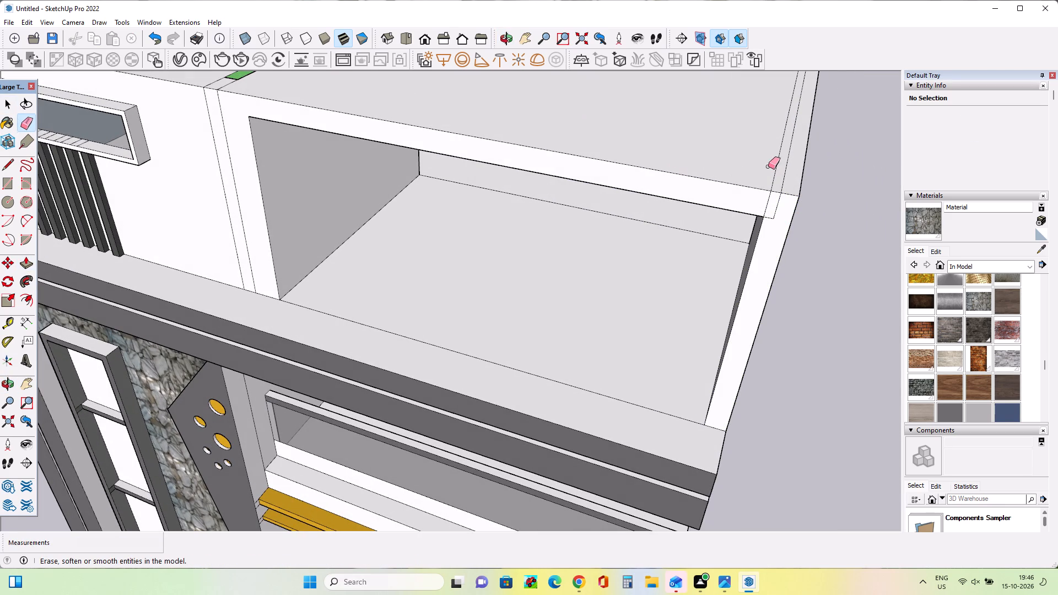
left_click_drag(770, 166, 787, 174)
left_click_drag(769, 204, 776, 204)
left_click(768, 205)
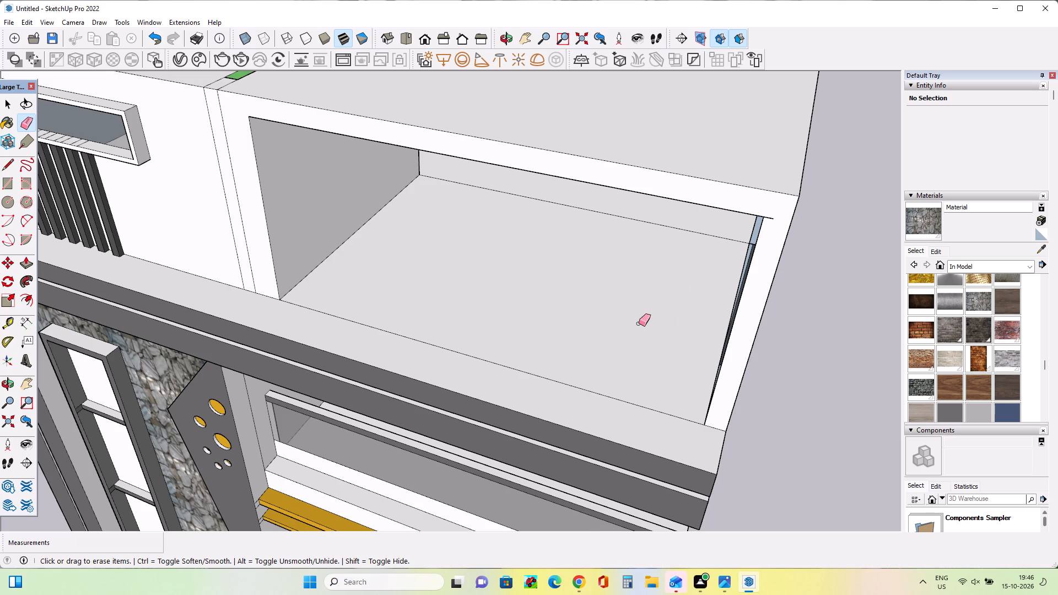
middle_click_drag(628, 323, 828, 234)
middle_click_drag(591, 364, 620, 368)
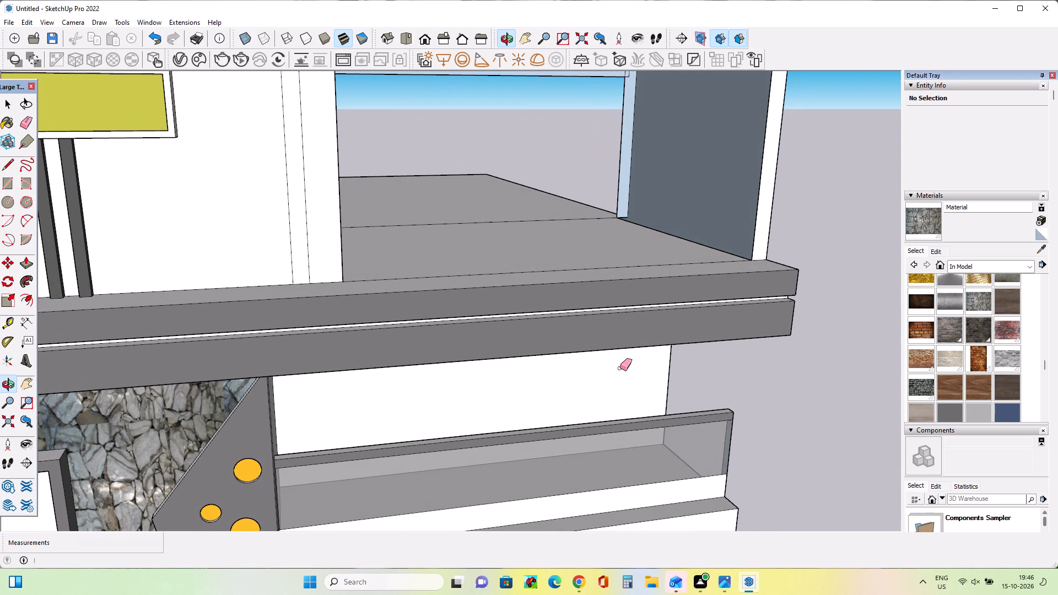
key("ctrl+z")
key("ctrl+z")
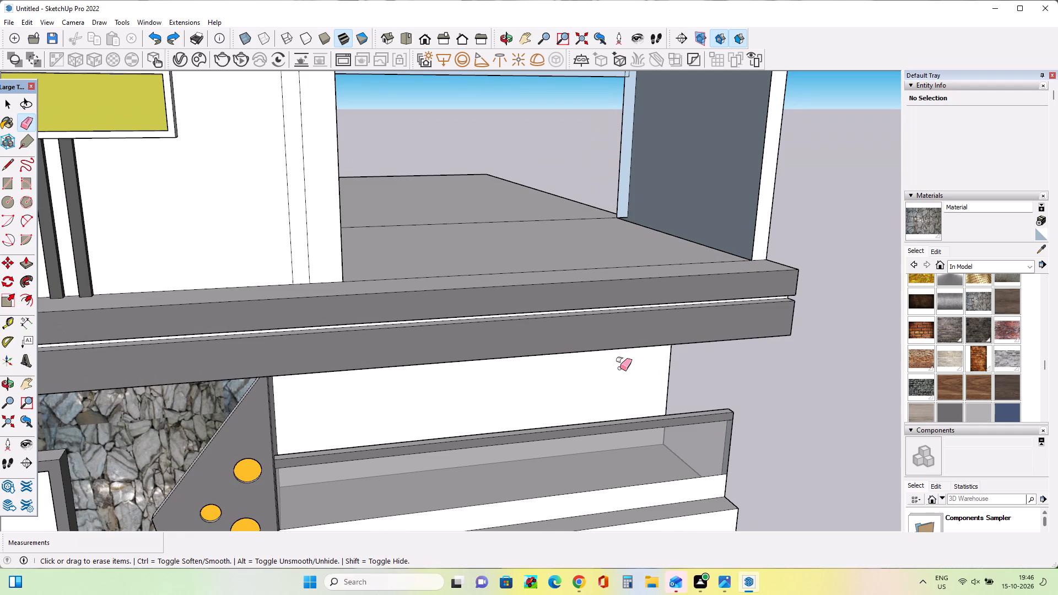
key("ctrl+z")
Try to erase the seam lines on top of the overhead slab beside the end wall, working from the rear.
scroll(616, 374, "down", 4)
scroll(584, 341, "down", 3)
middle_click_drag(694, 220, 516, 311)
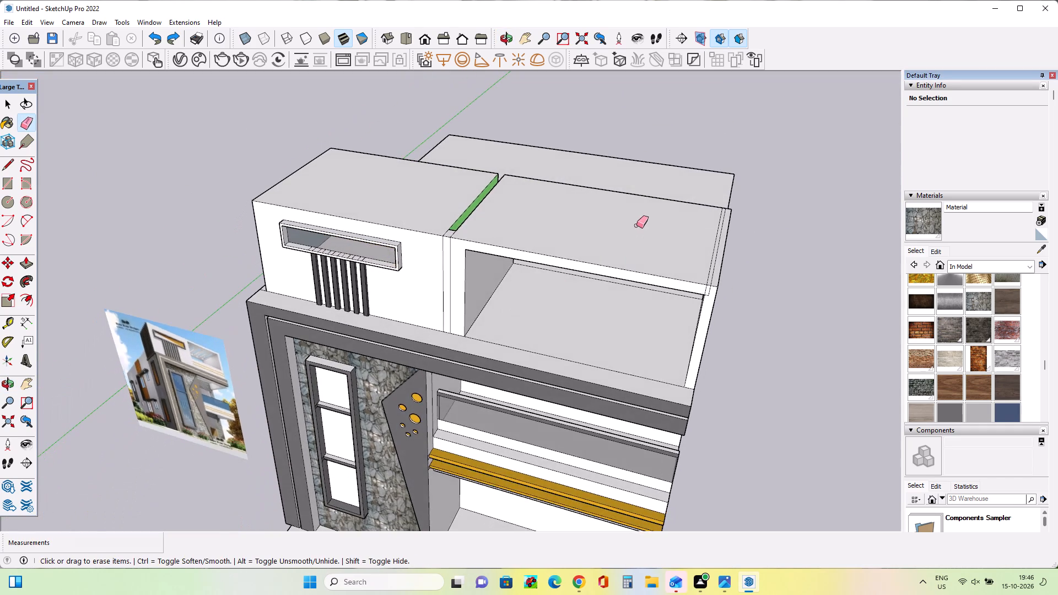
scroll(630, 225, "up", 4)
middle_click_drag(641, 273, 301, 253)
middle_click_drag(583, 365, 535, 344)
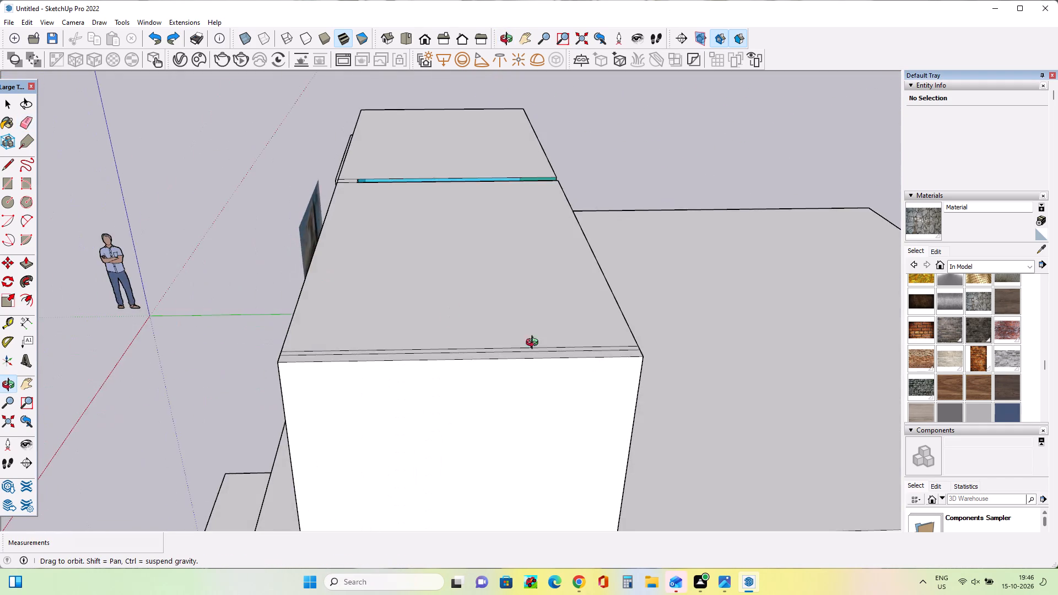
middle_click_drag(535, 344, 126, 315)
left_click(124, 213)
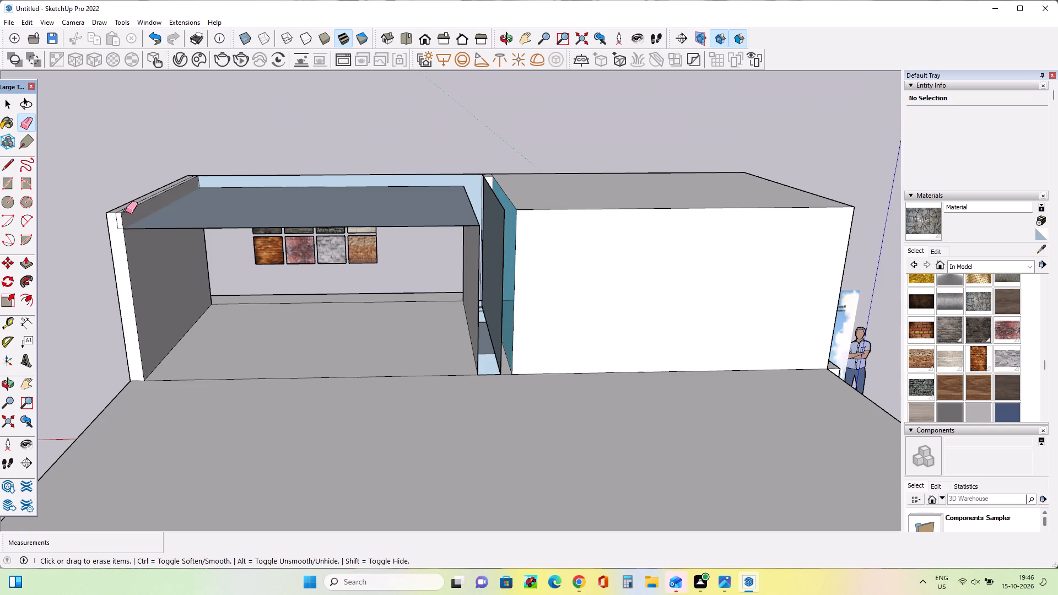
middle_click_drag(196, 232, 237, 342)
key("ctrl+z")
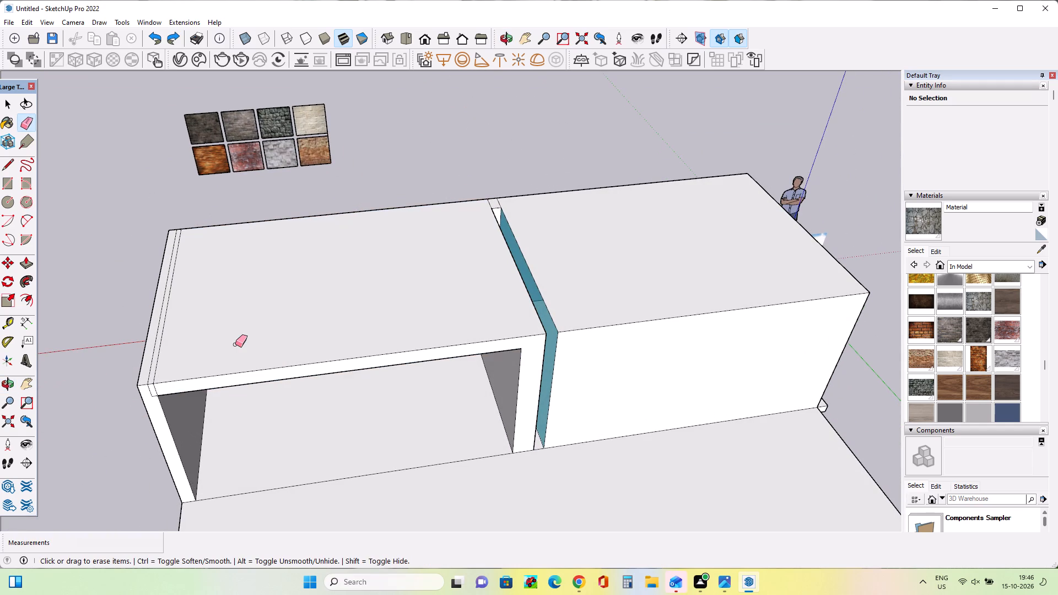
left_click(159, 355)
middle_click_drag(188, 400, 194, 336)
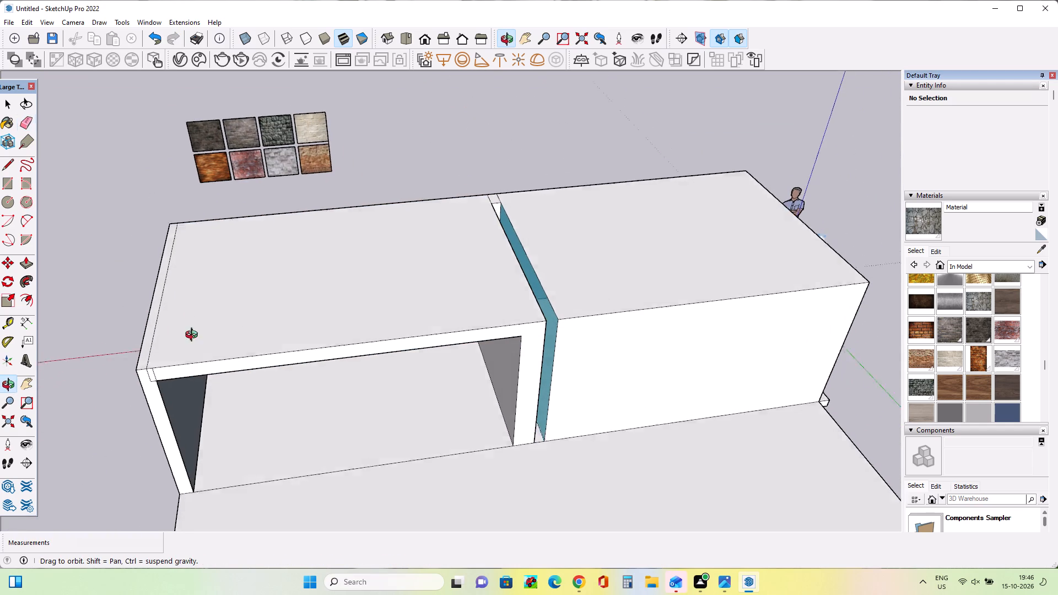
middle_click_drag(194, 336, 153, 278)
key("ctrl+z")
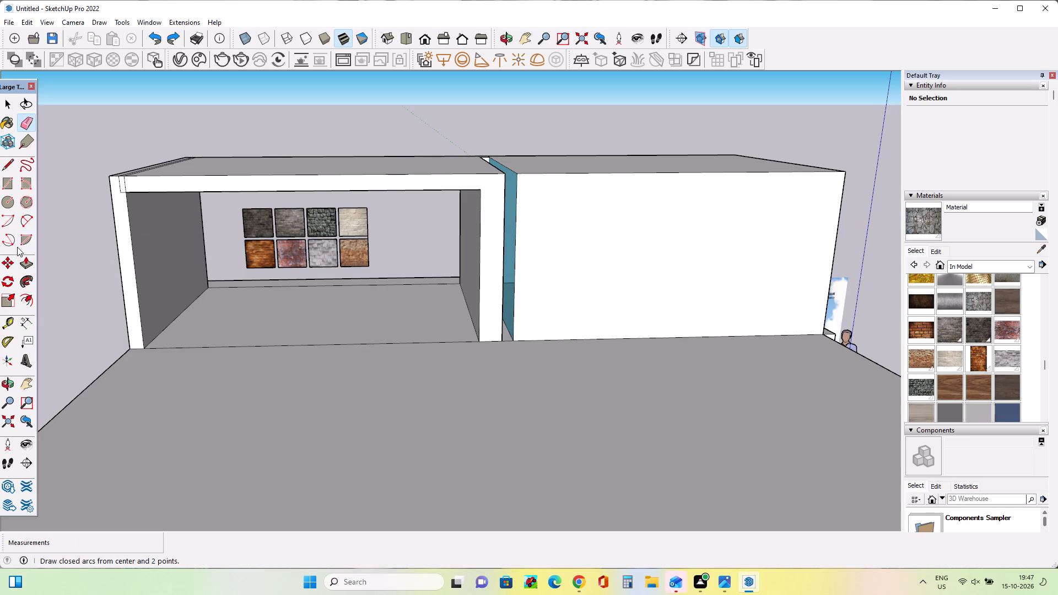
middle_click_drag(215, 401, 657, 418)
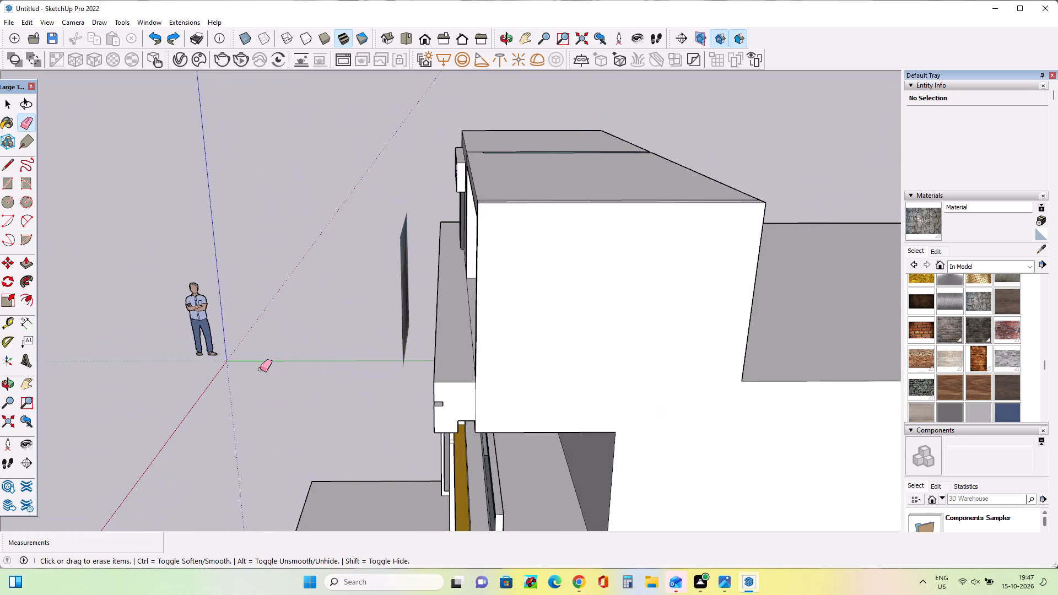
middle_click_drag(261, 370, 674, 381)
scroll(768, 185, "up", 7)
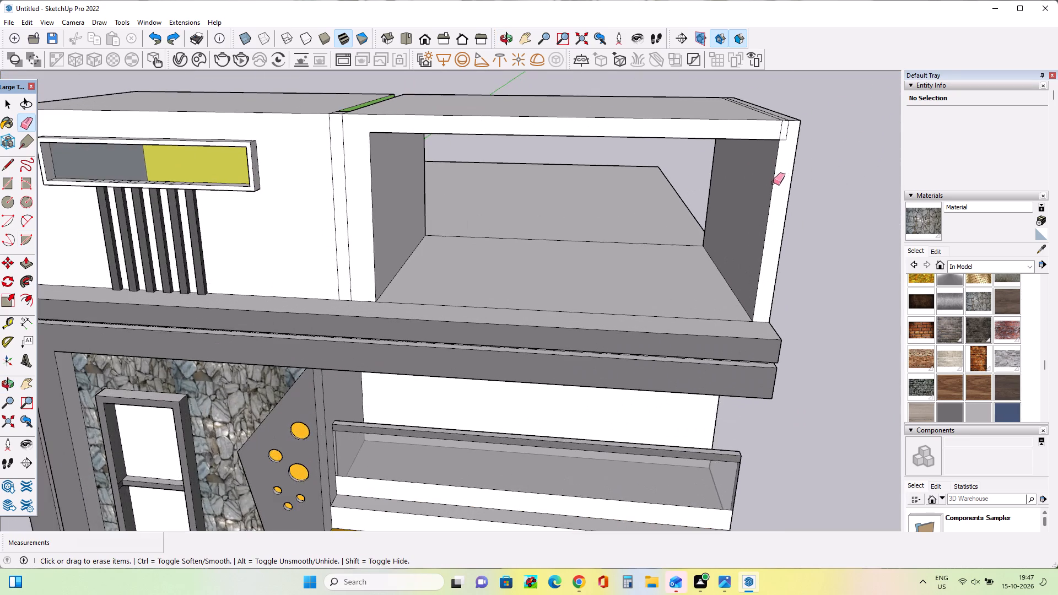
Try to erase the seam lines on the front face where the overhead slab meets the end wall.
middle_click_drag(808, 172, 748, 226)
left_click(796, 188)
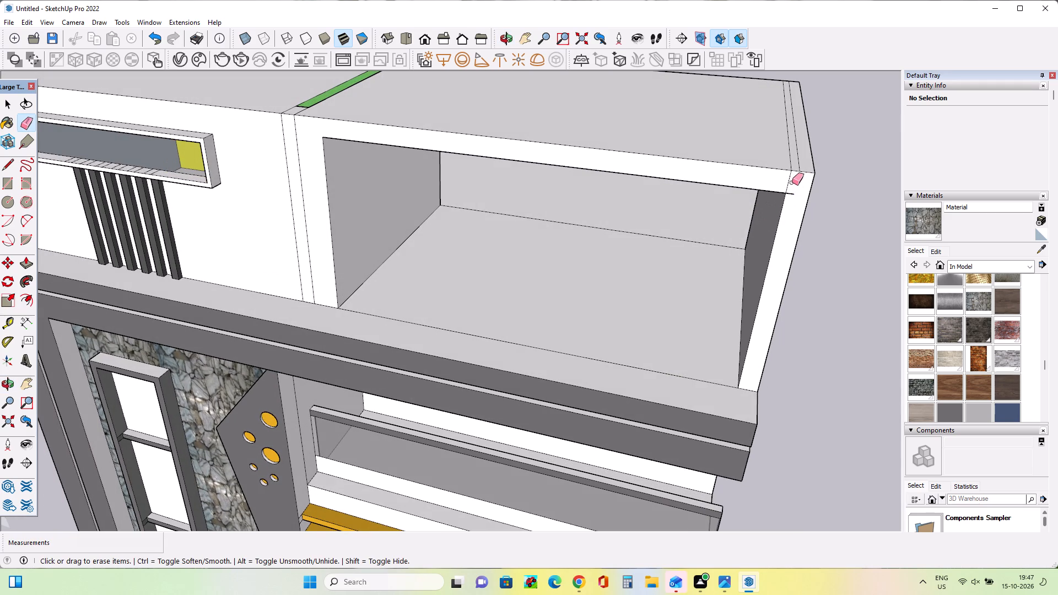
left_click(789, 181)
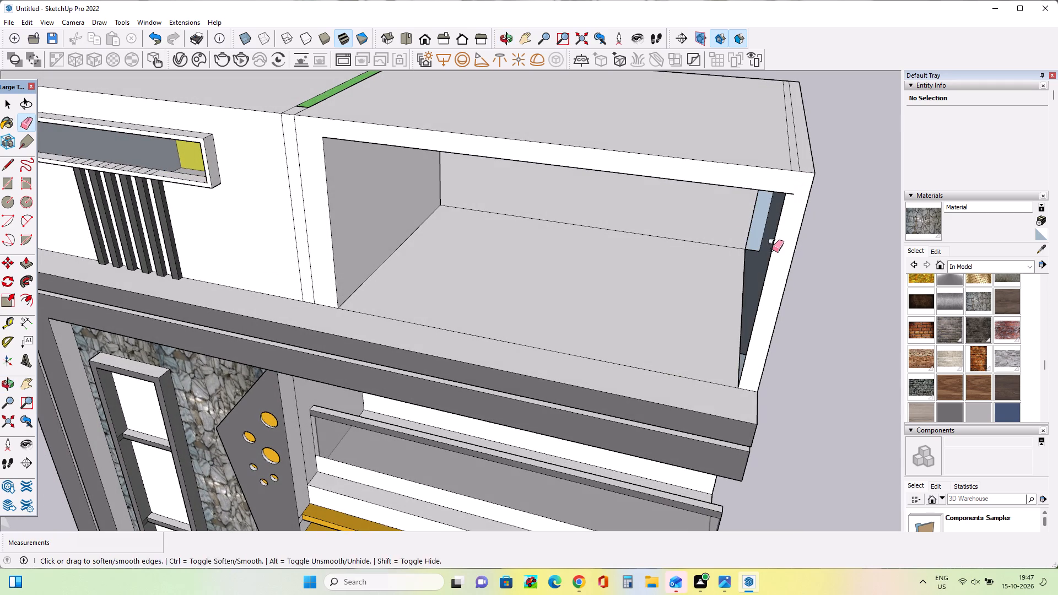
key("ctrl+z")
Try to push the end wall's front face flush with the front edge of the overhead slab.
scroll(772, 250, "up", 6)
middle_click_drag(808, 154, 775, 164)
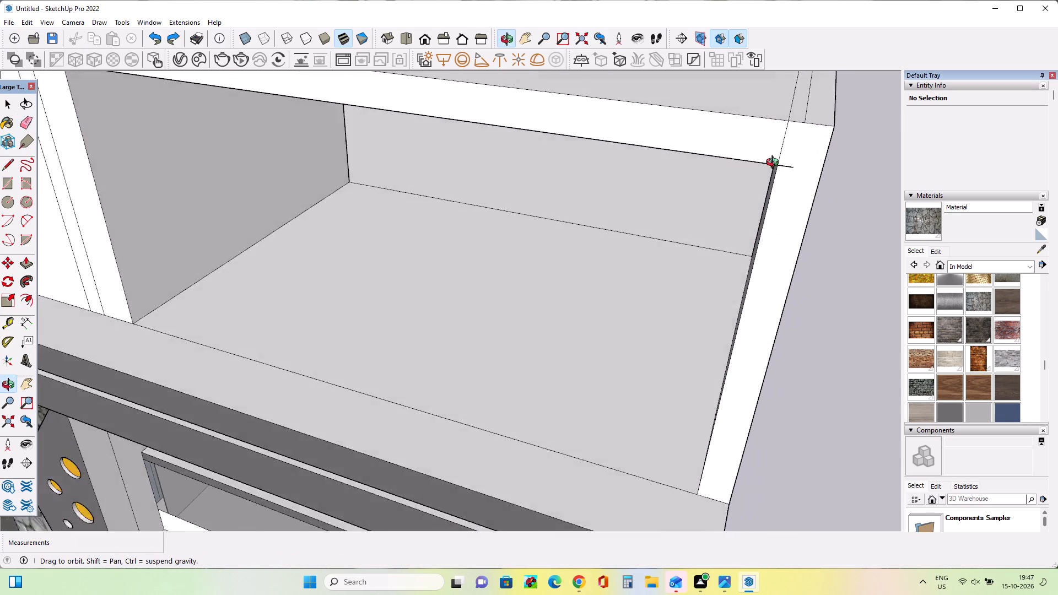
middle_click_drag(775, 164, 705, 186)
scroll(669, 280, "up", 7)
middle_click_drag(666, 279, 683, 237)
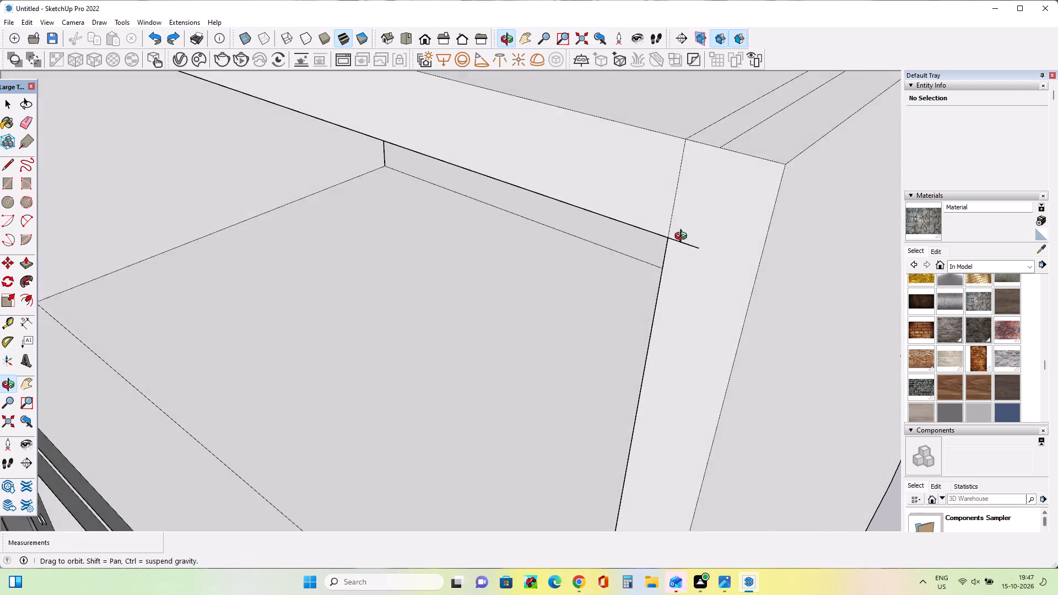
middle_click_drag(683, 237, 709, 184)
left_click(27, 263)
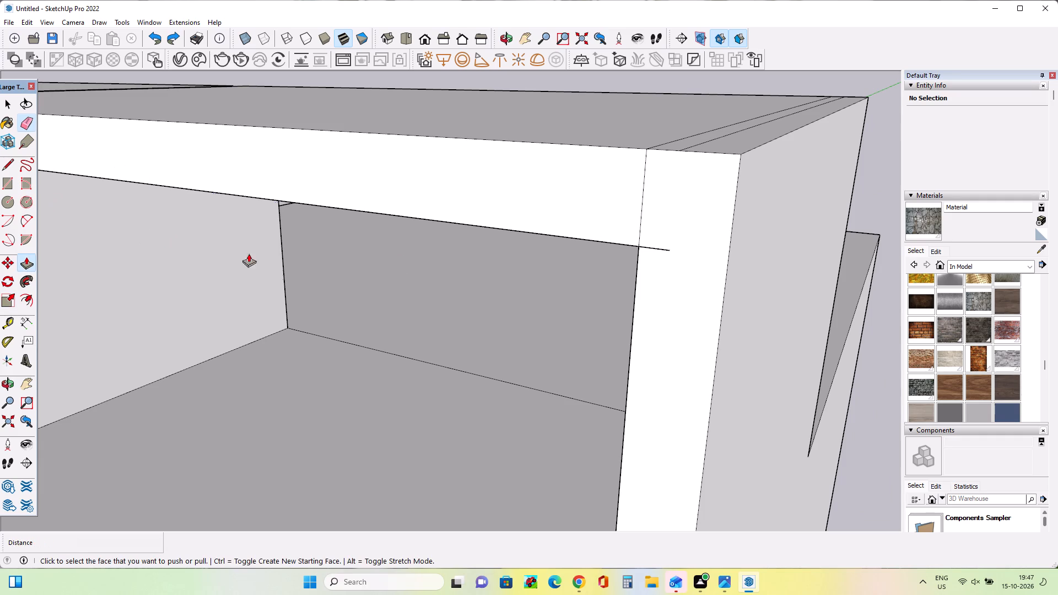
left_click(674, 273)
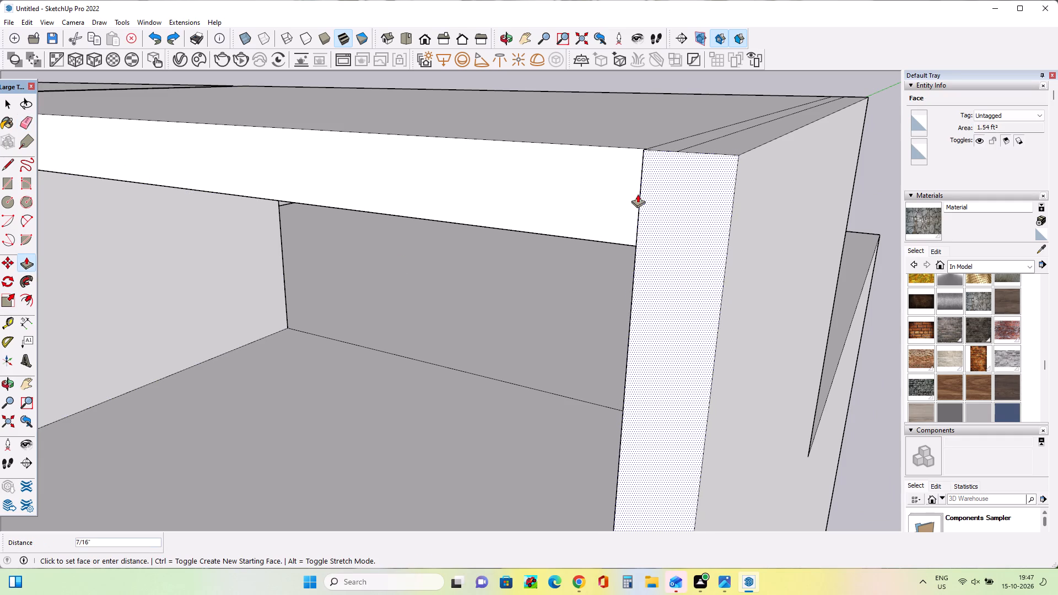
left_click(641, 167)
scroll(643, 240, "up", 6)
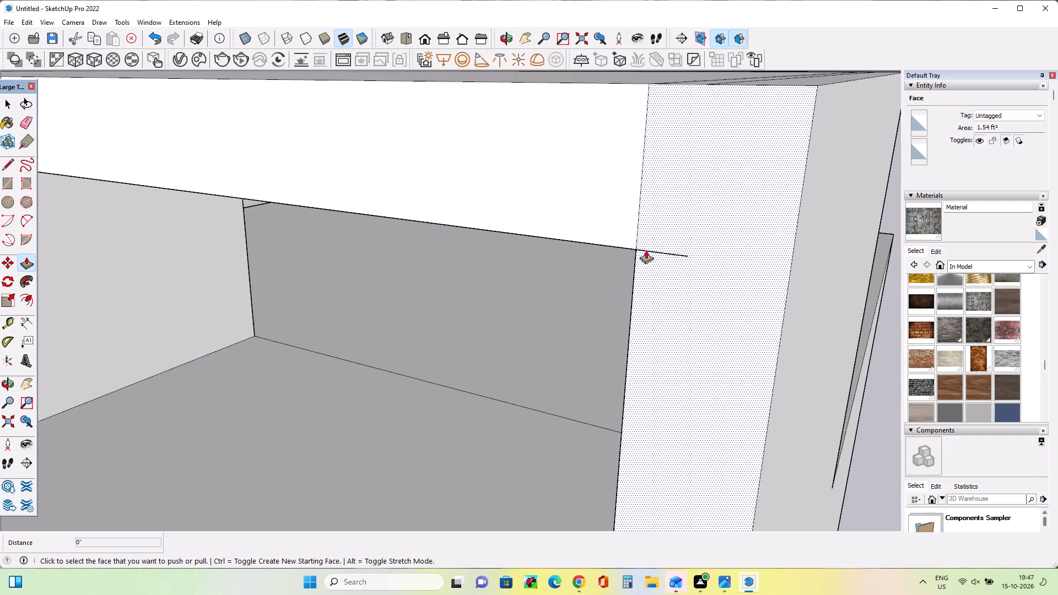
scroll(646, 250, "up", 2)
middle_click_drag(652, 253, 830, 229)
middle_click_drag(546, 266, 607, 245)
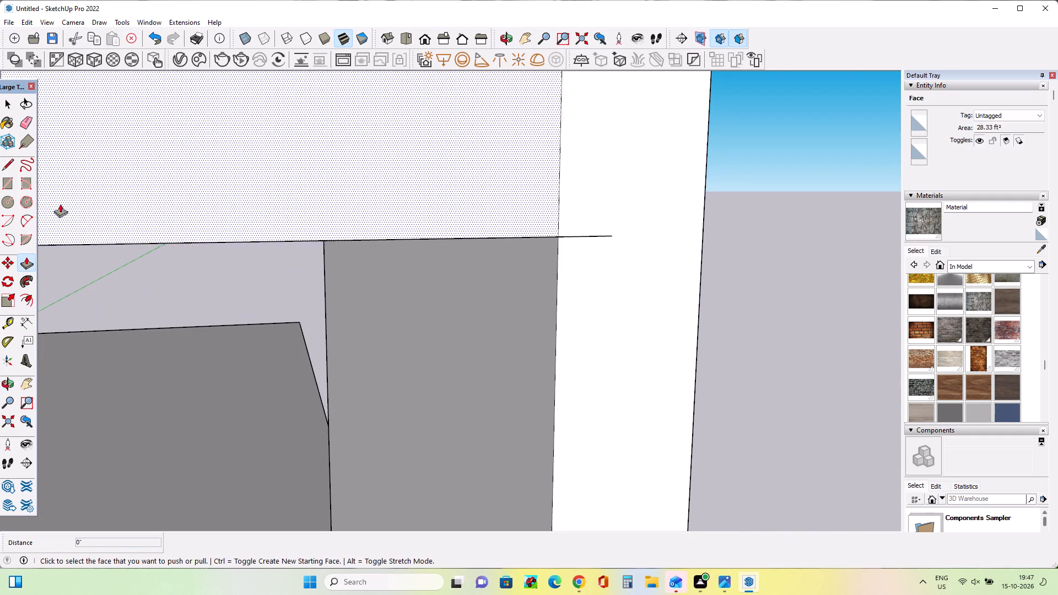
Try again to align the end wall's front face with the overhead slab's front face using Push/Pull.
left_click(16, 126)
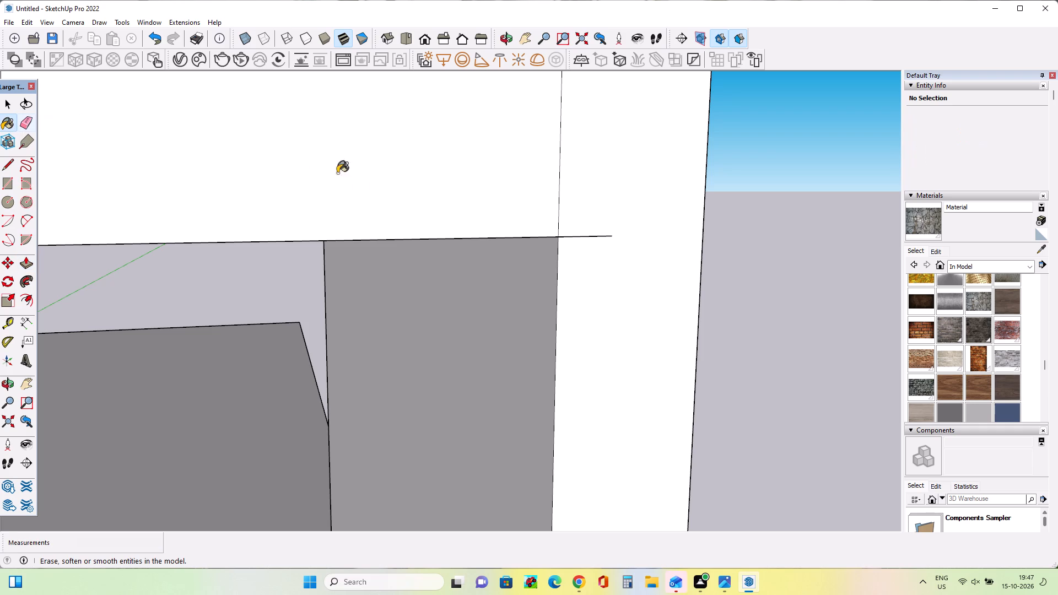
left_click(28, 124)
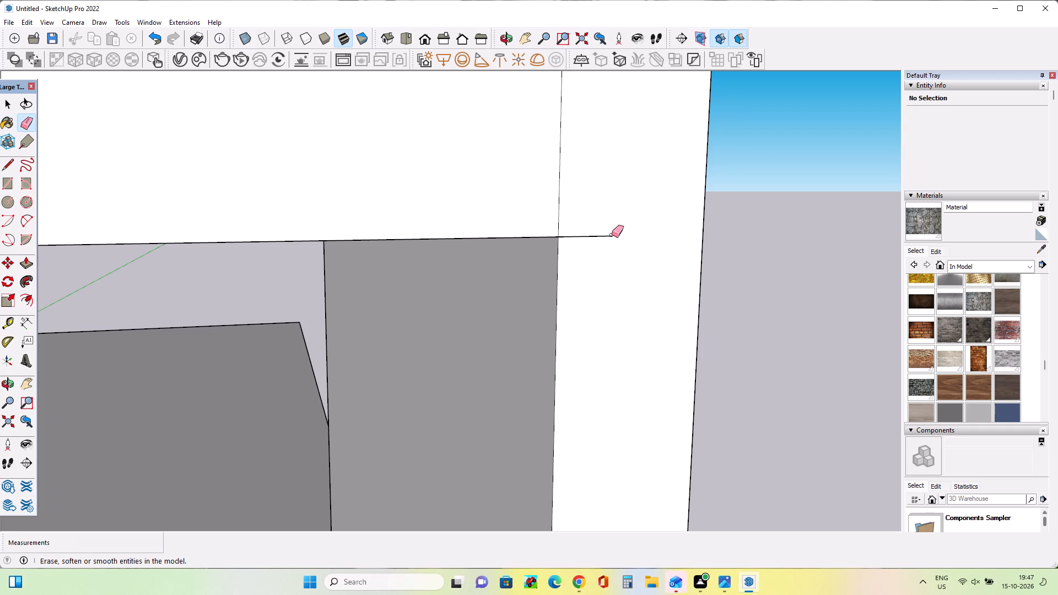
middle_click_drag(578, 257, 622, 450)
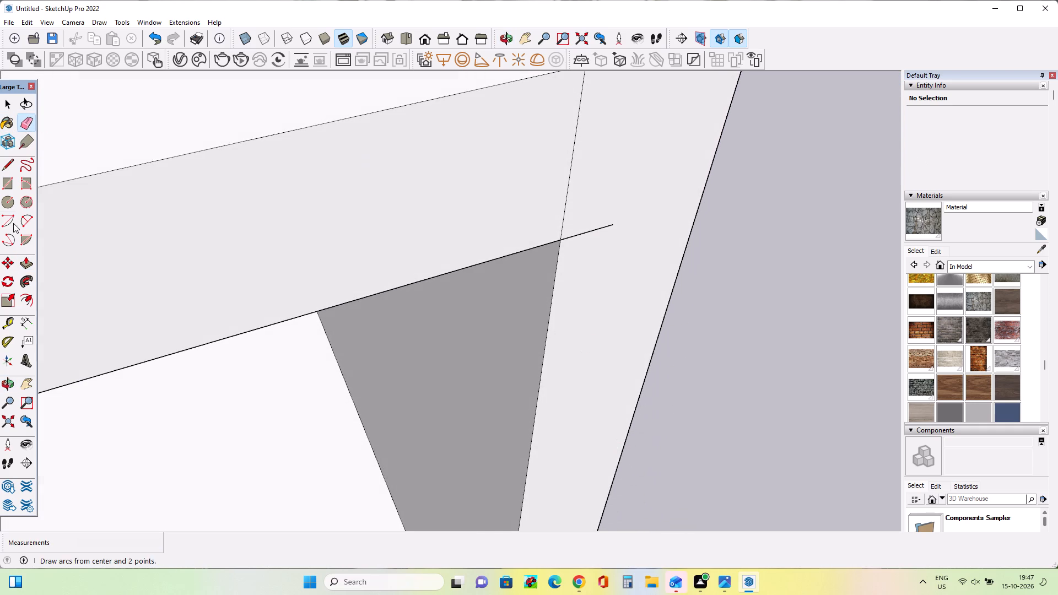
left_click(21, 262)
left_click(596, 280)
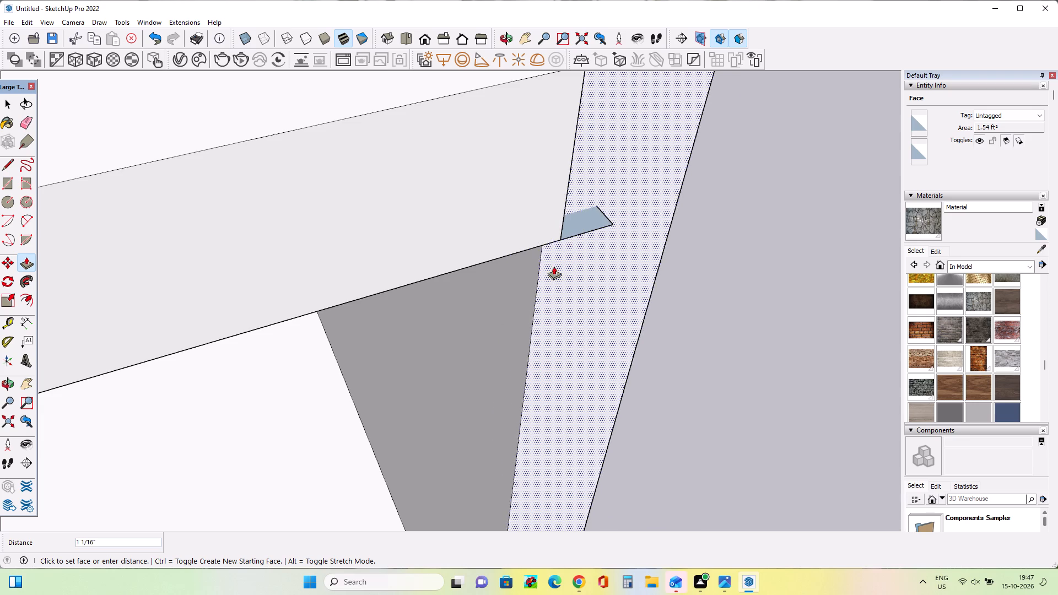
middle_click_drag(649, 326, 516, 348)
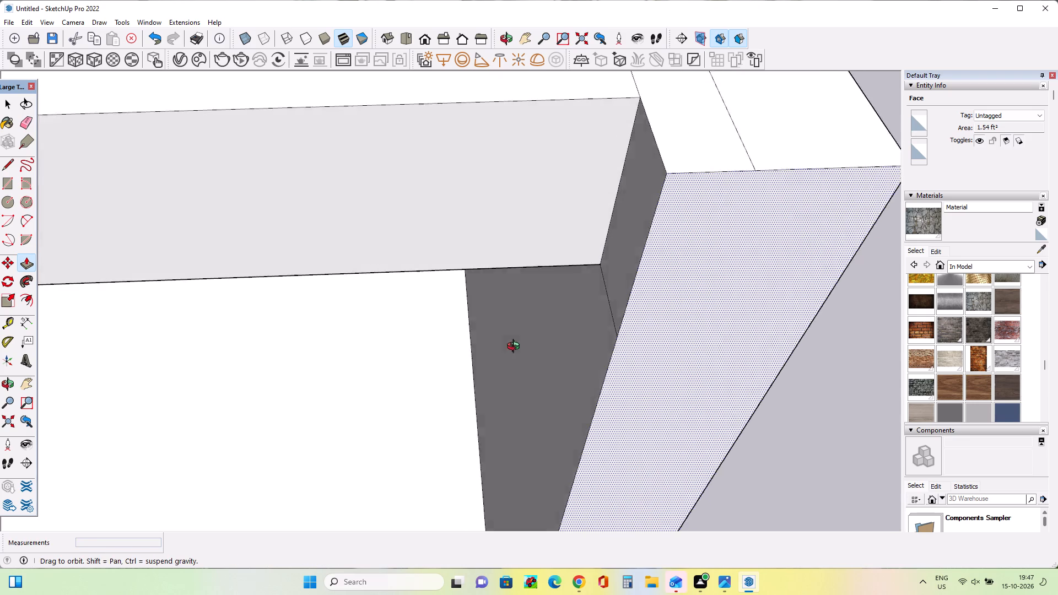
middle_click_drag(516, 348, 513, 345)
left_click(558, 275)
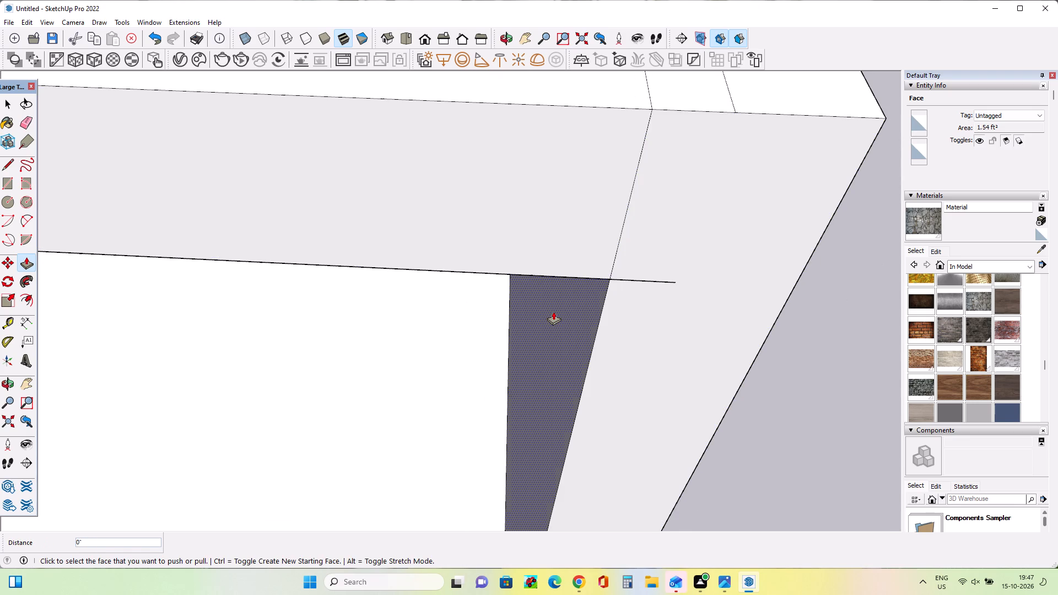
Undo the recent edits back to before the end wall was extruded, keeping the overhead slab.
key("ctrl+z")
key("ctrl+z")
key("ctrl+z")
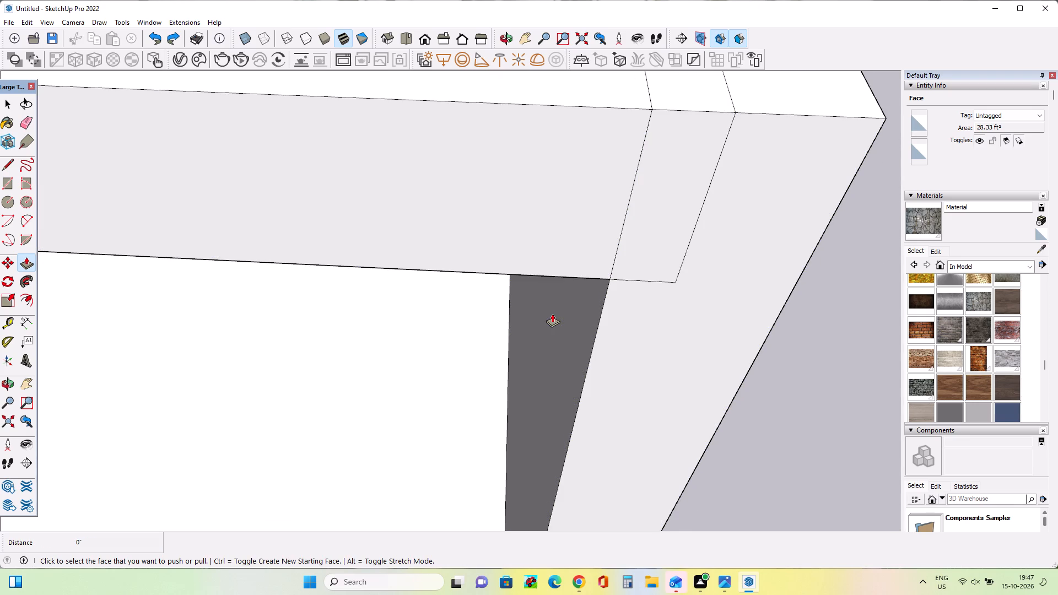
key("ctrl+z")
Push the overhead slab's free end face back slightly, short of the strip along the floor slab's outer edge.
middle_click_drag(554, 320, 452, 301)
scroll(452, 301, "down", 4)
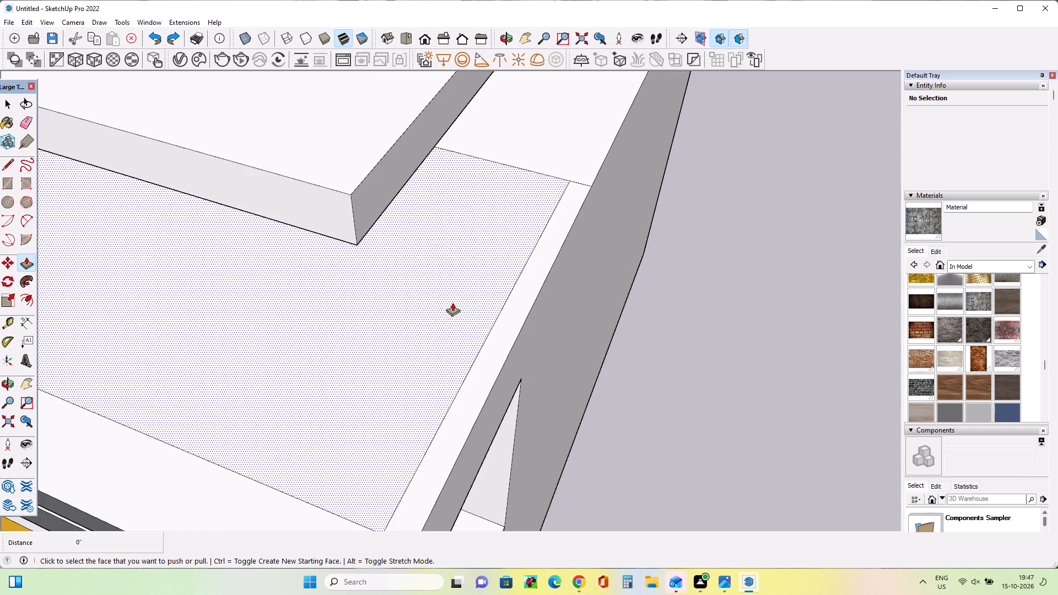
scroll(452, 302, "down", 3)
middle_click_drag(479, 344, 444, 334)
left_click(350, 202)
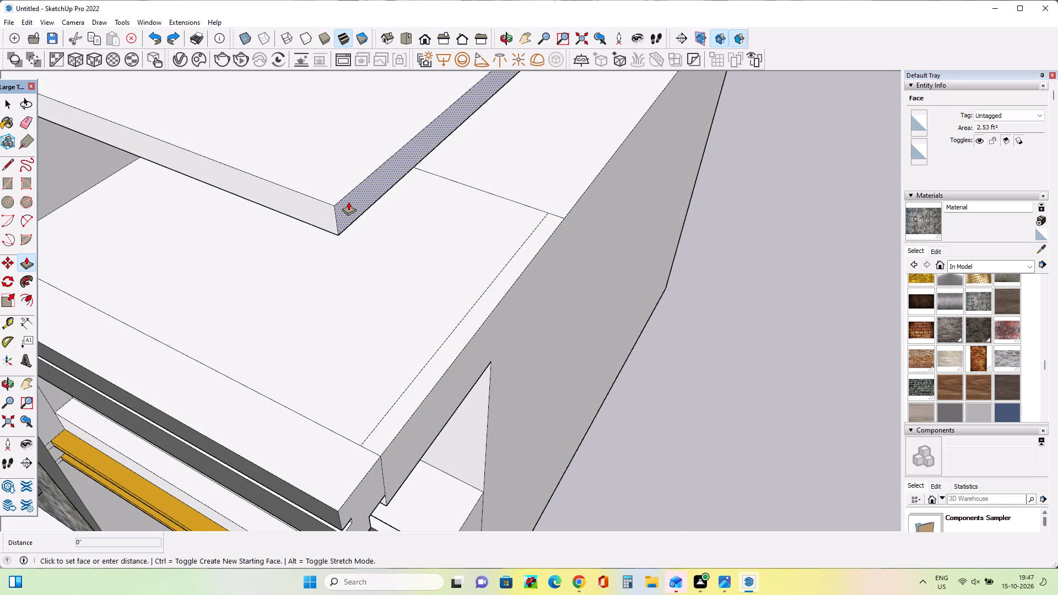
left_click(330, 201)
Extrude the strip on the floor slab's outer edge upward 4' 4 9/16" as an end wall level with the overhead slab.
left_click(24, 263)
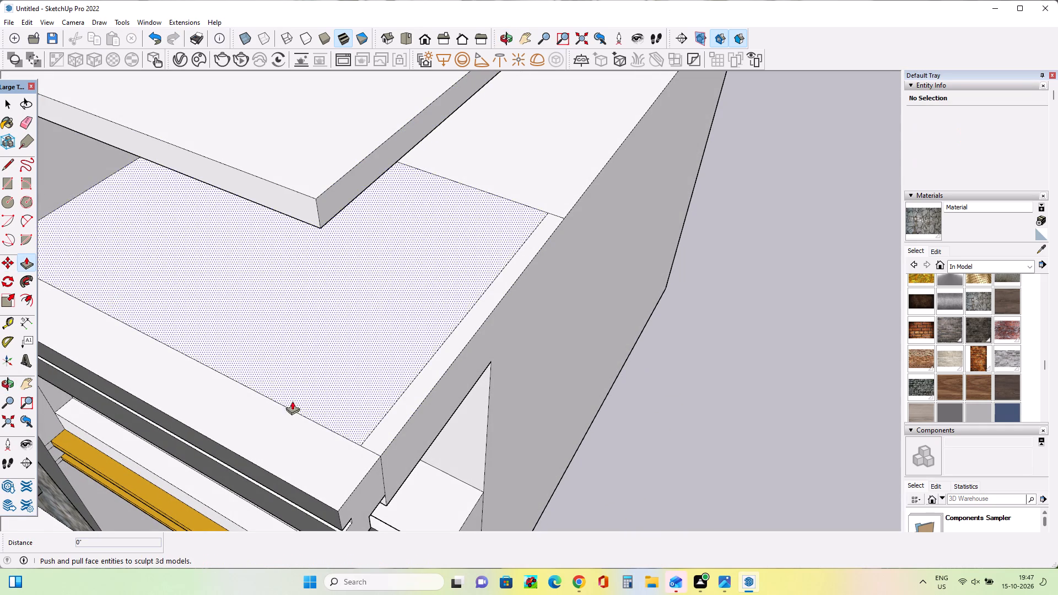
left_click(393, 432)
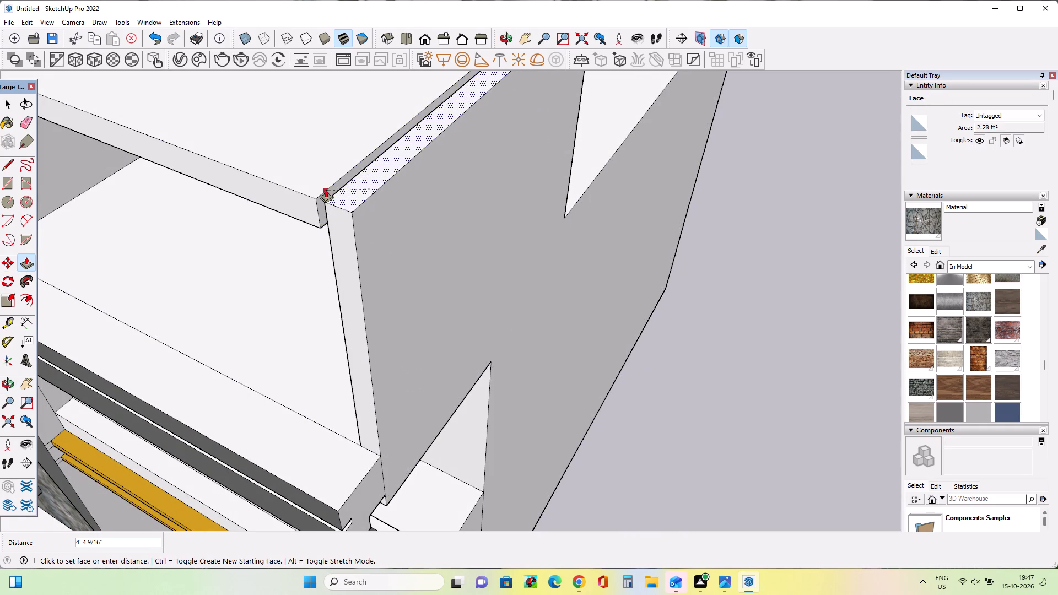
left_click(324, 189)
Extend the overhead slab's end face 1 3/8" to meet the new end wall.
scroll(326, 182, "up", 8)
left_click(323, 227)
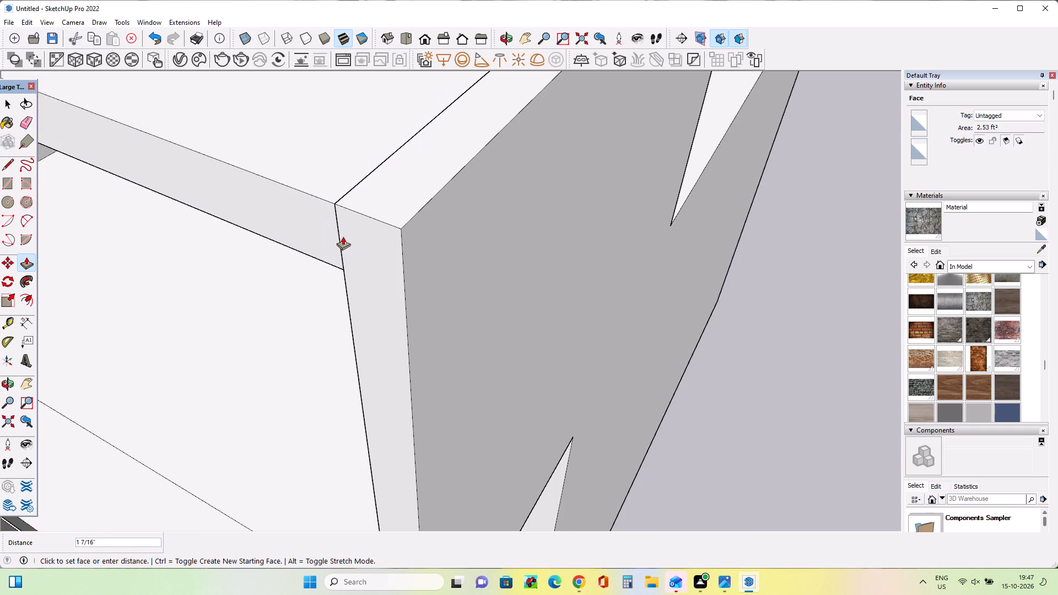
left_click(343, 235)
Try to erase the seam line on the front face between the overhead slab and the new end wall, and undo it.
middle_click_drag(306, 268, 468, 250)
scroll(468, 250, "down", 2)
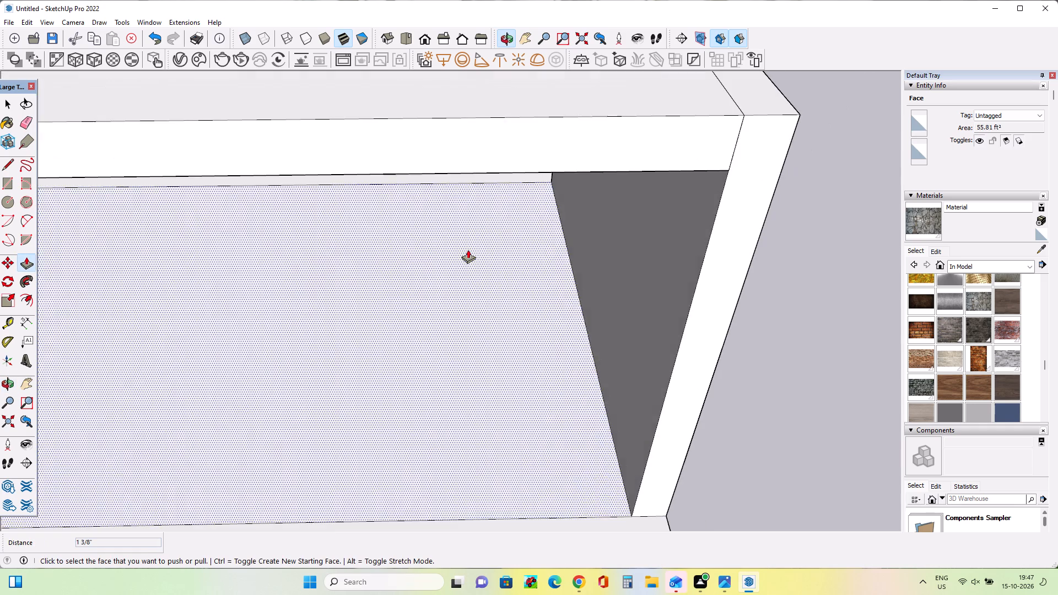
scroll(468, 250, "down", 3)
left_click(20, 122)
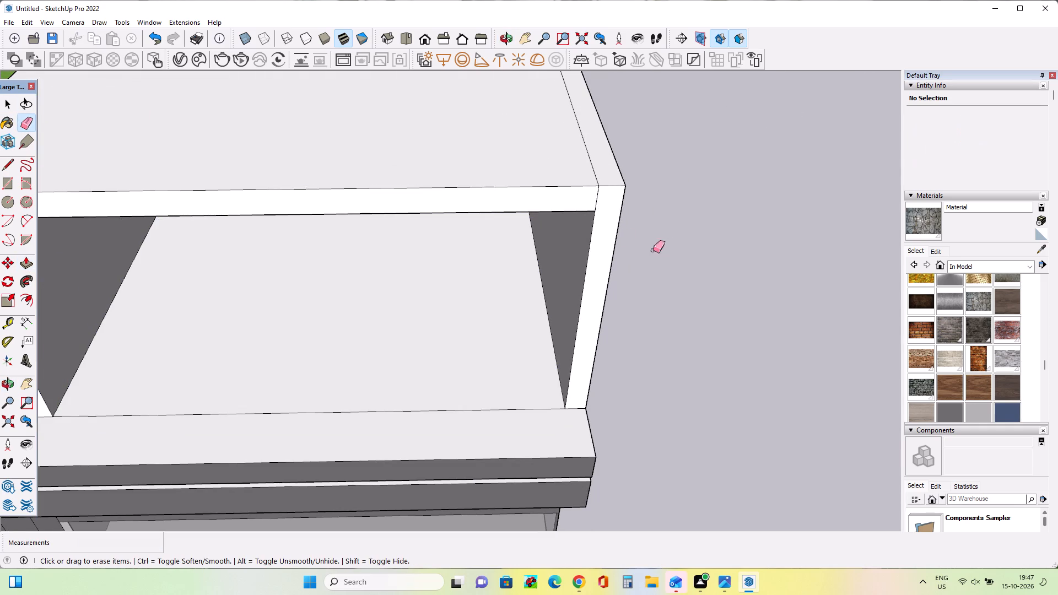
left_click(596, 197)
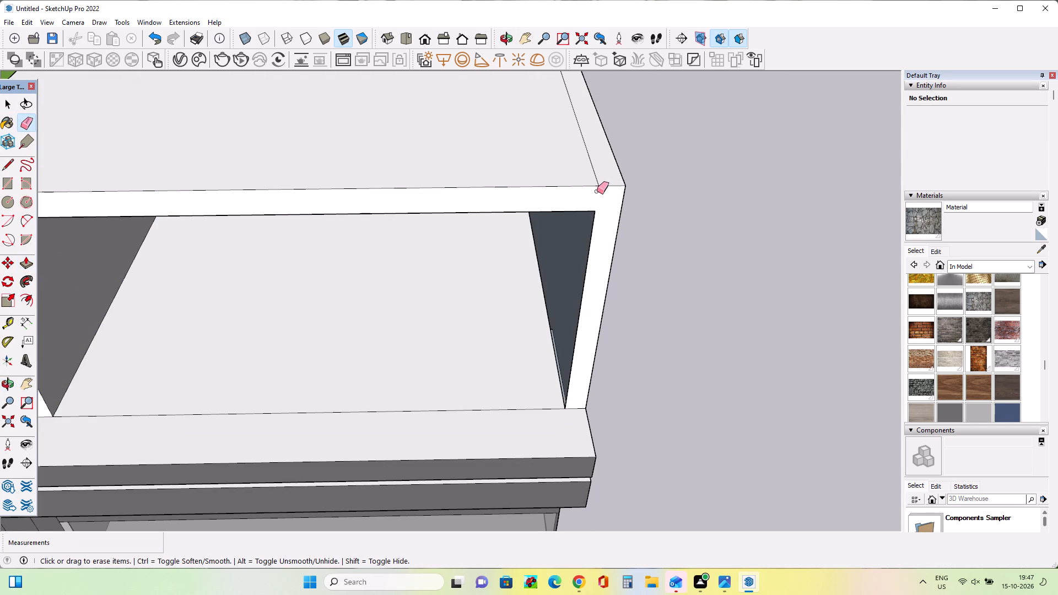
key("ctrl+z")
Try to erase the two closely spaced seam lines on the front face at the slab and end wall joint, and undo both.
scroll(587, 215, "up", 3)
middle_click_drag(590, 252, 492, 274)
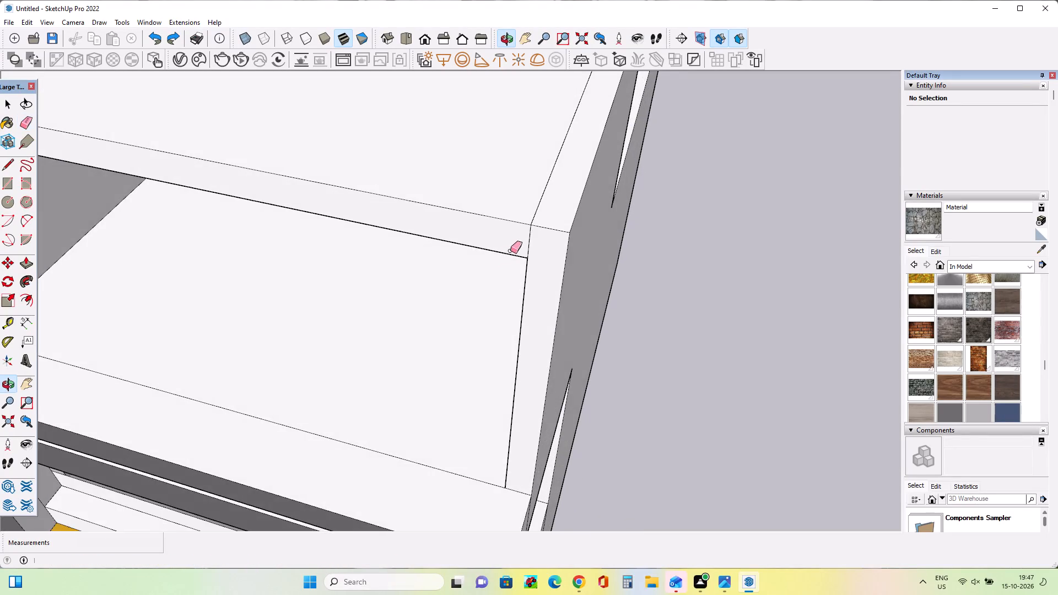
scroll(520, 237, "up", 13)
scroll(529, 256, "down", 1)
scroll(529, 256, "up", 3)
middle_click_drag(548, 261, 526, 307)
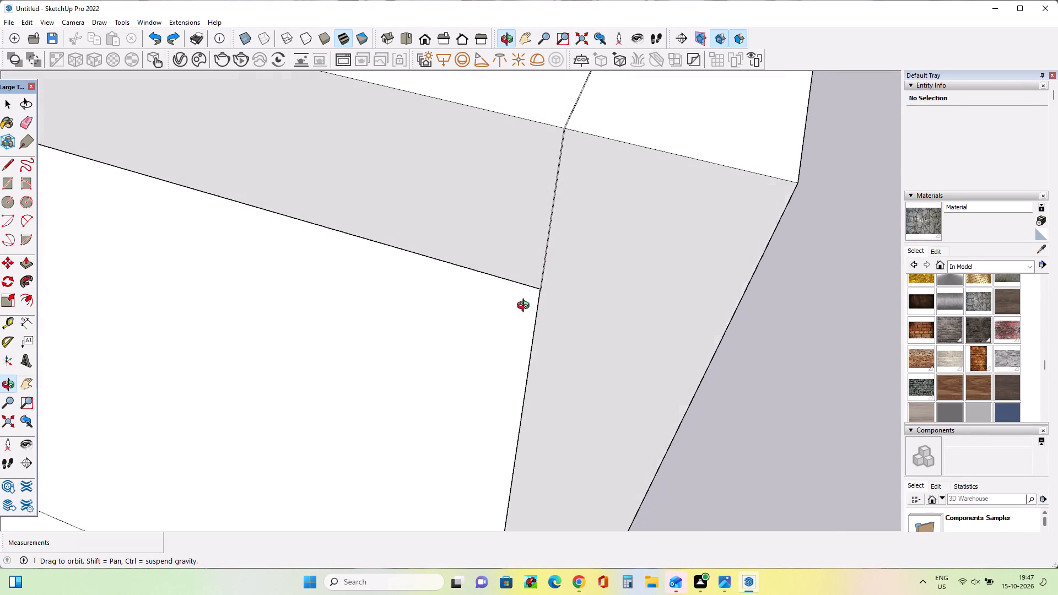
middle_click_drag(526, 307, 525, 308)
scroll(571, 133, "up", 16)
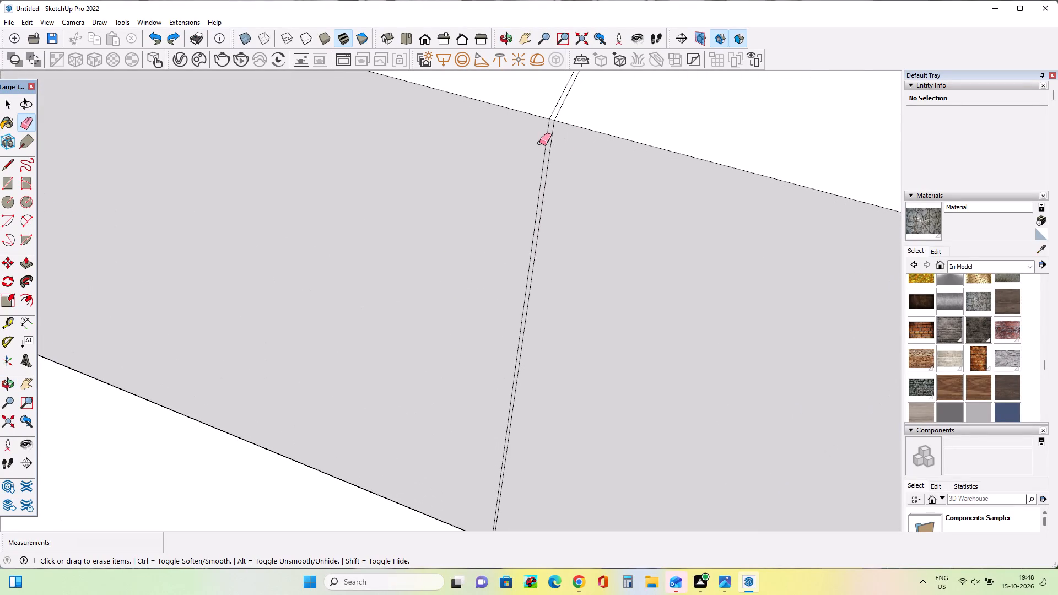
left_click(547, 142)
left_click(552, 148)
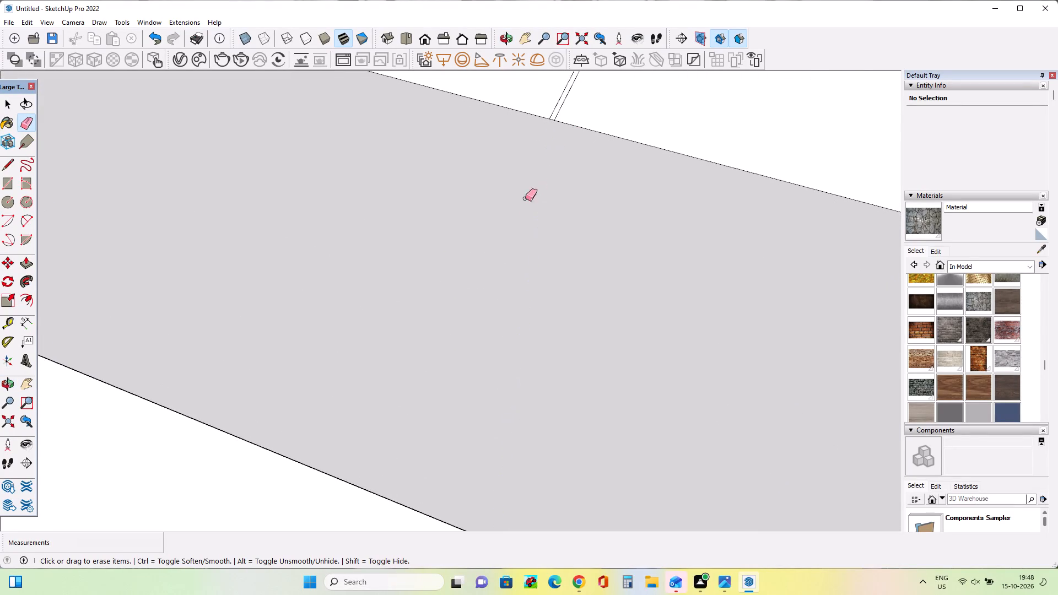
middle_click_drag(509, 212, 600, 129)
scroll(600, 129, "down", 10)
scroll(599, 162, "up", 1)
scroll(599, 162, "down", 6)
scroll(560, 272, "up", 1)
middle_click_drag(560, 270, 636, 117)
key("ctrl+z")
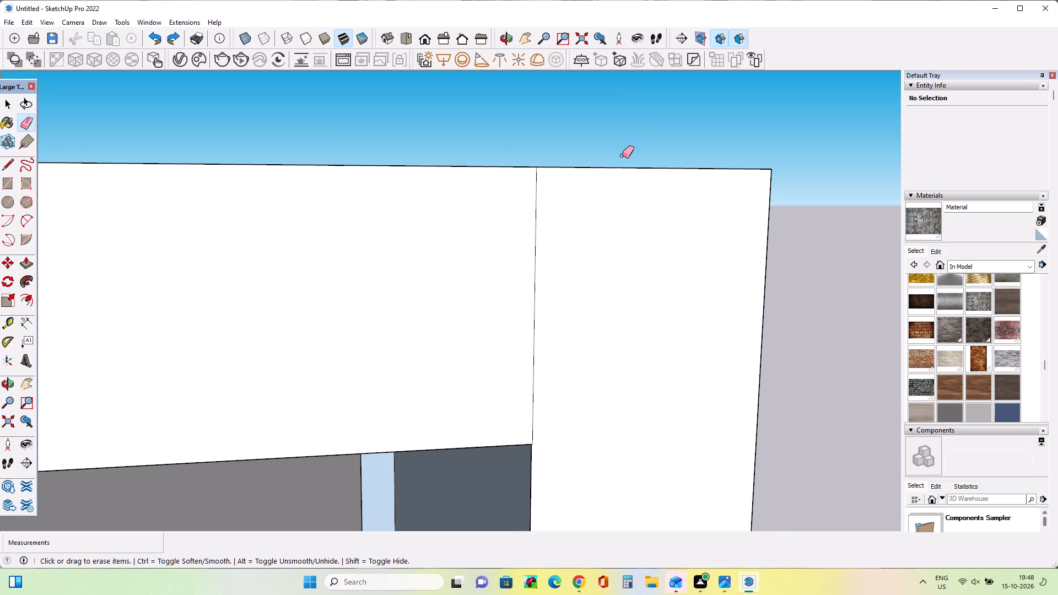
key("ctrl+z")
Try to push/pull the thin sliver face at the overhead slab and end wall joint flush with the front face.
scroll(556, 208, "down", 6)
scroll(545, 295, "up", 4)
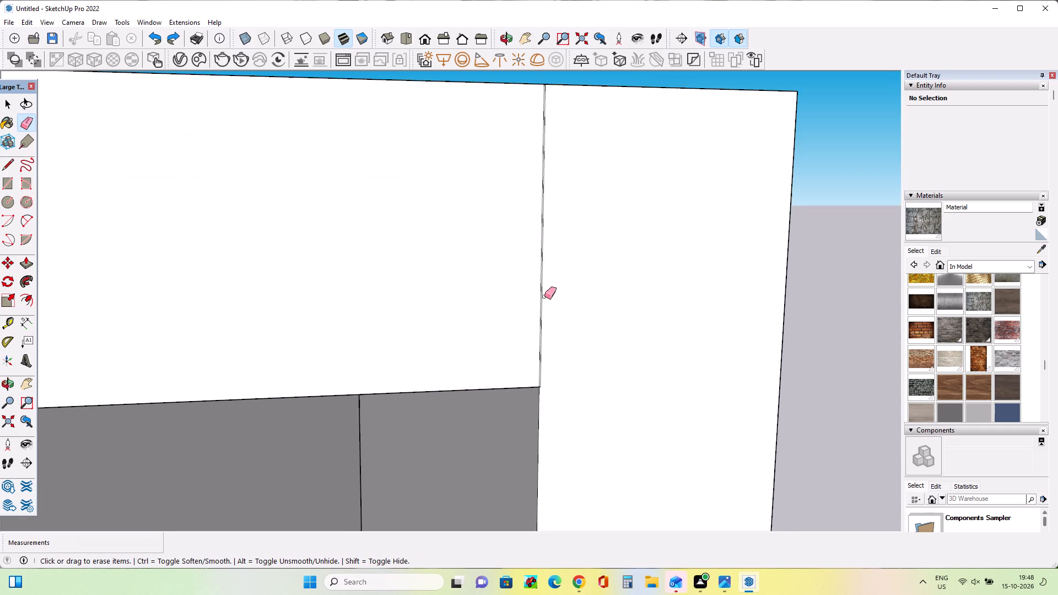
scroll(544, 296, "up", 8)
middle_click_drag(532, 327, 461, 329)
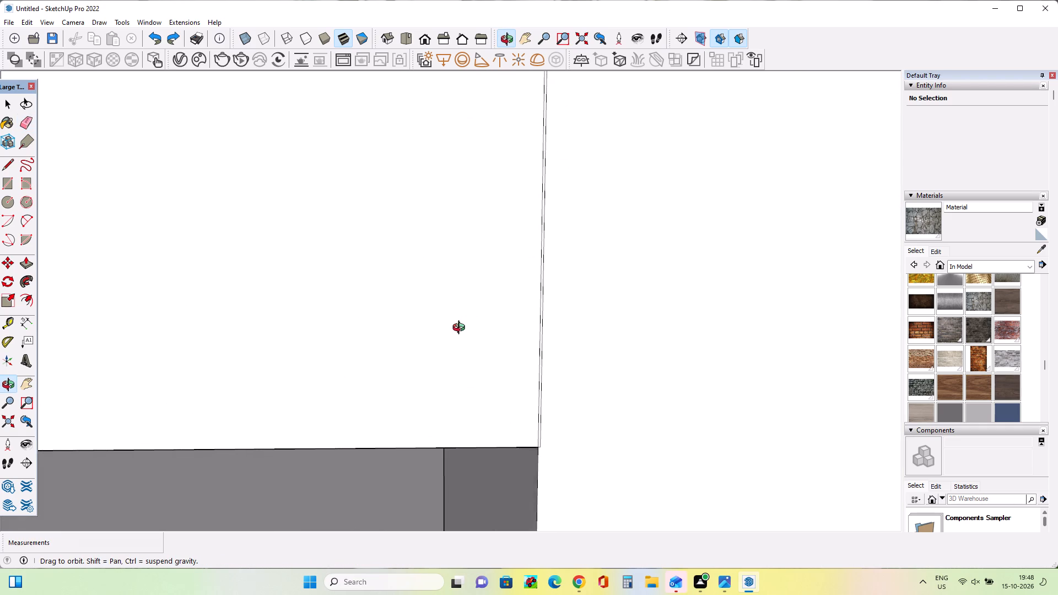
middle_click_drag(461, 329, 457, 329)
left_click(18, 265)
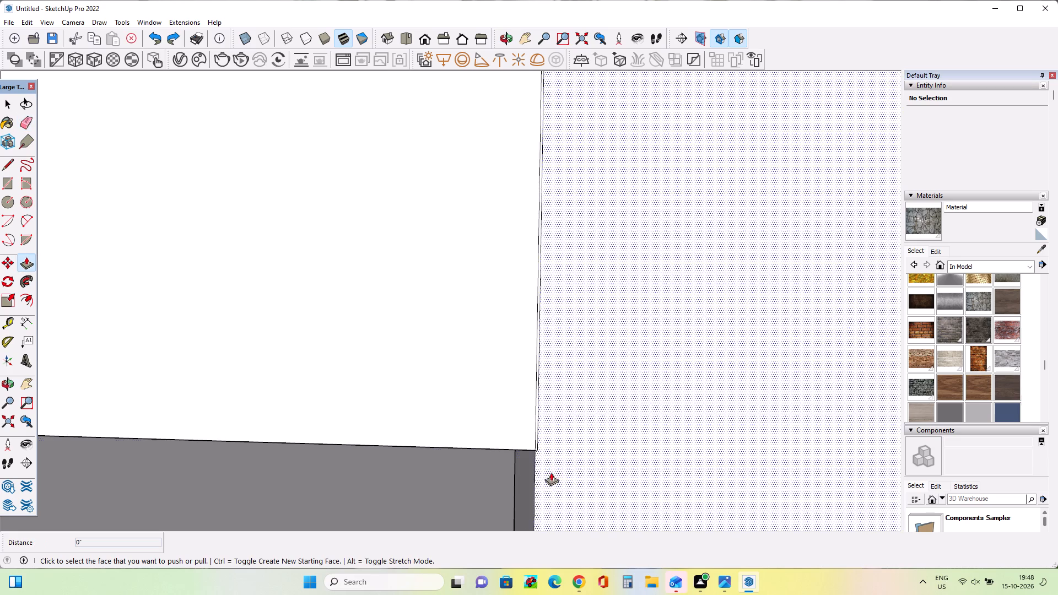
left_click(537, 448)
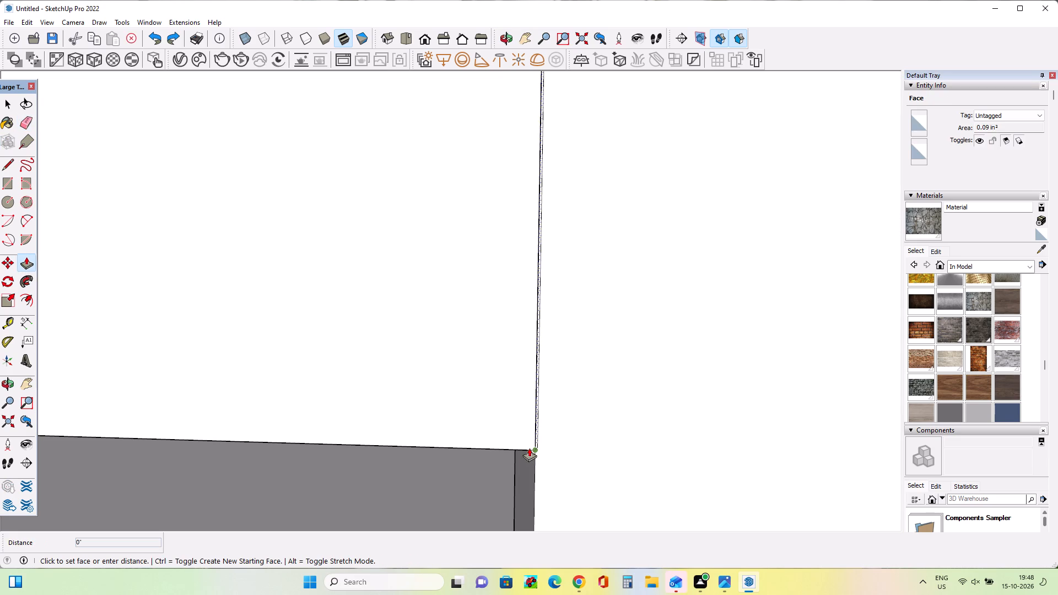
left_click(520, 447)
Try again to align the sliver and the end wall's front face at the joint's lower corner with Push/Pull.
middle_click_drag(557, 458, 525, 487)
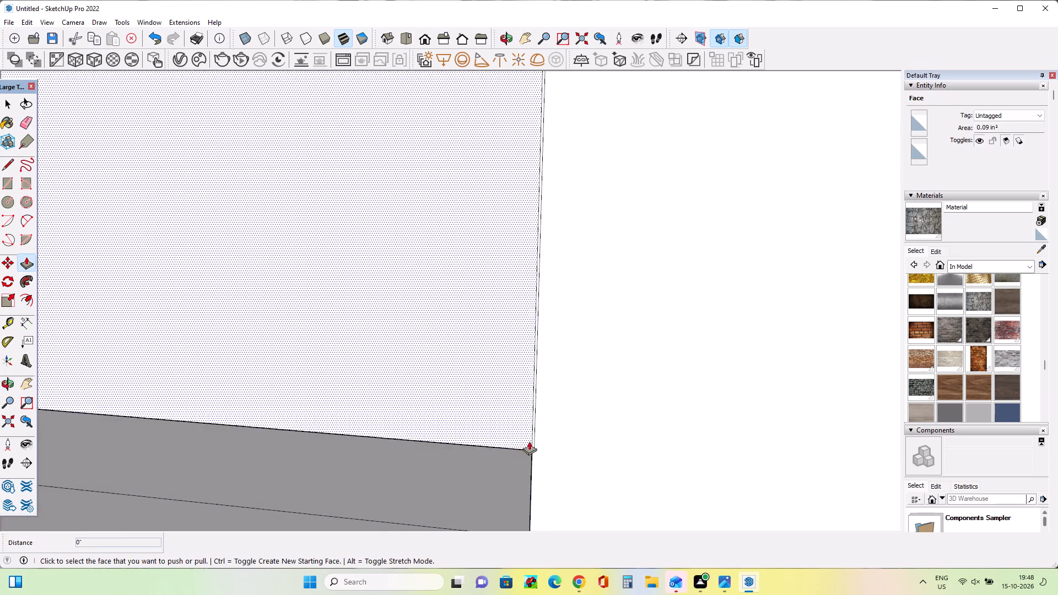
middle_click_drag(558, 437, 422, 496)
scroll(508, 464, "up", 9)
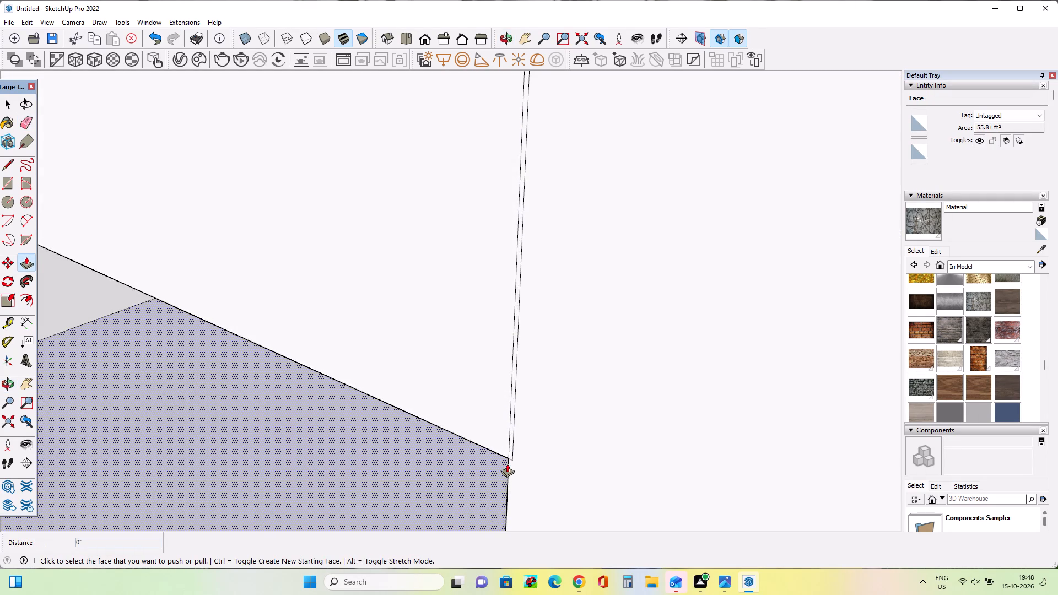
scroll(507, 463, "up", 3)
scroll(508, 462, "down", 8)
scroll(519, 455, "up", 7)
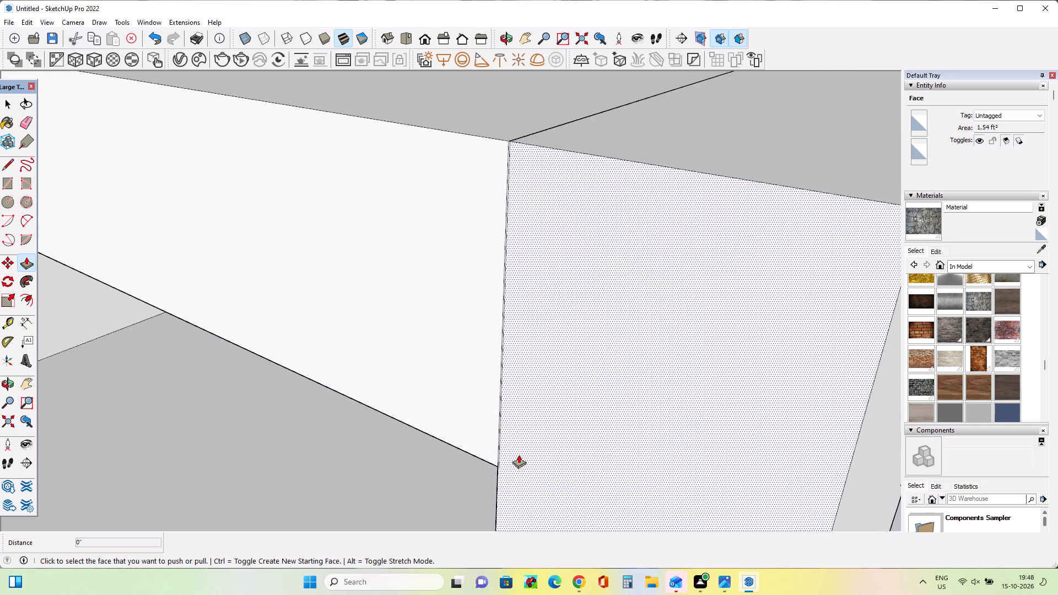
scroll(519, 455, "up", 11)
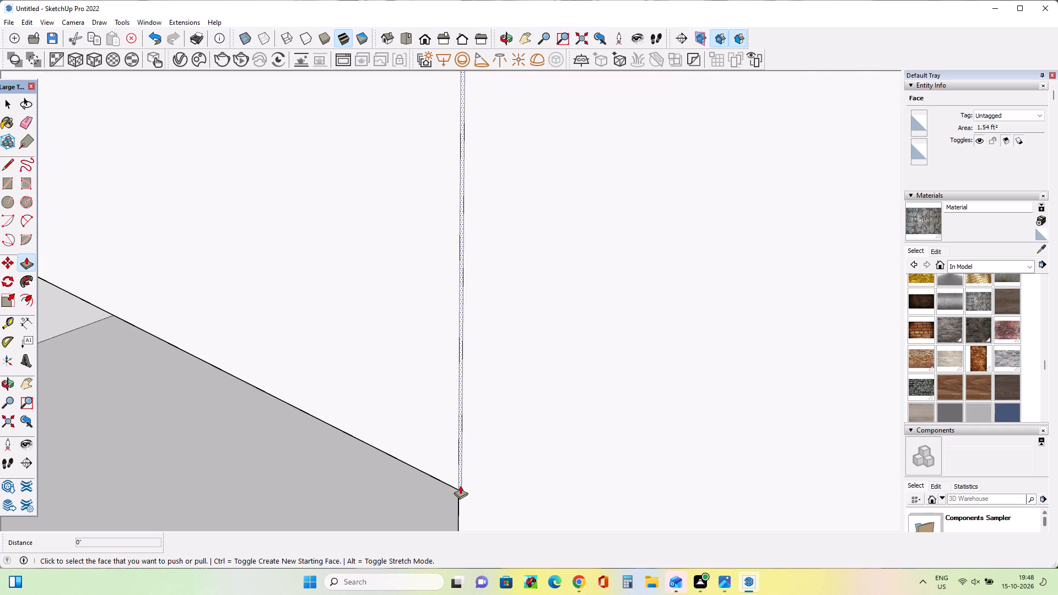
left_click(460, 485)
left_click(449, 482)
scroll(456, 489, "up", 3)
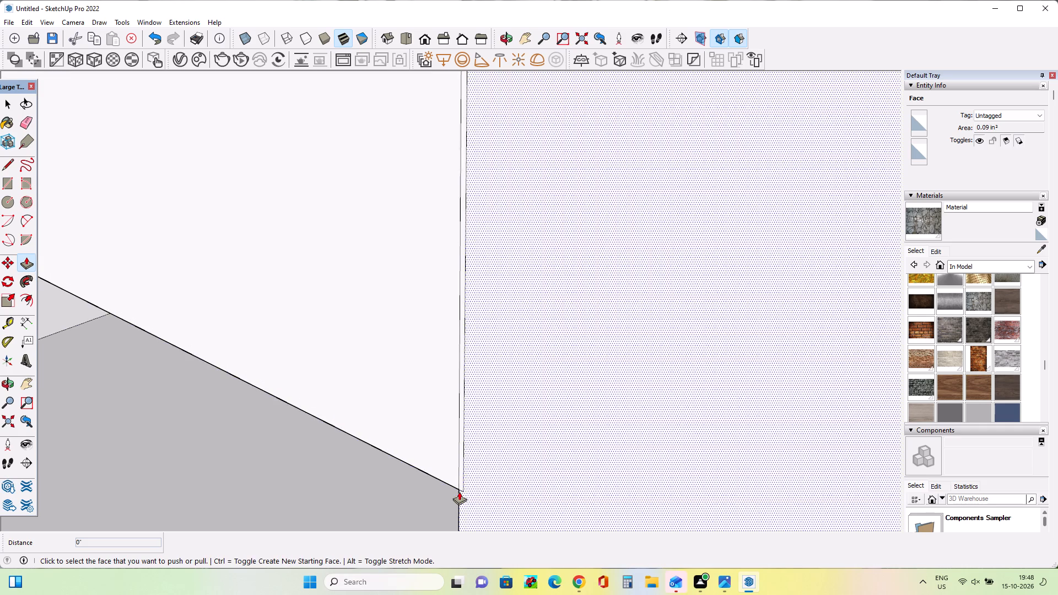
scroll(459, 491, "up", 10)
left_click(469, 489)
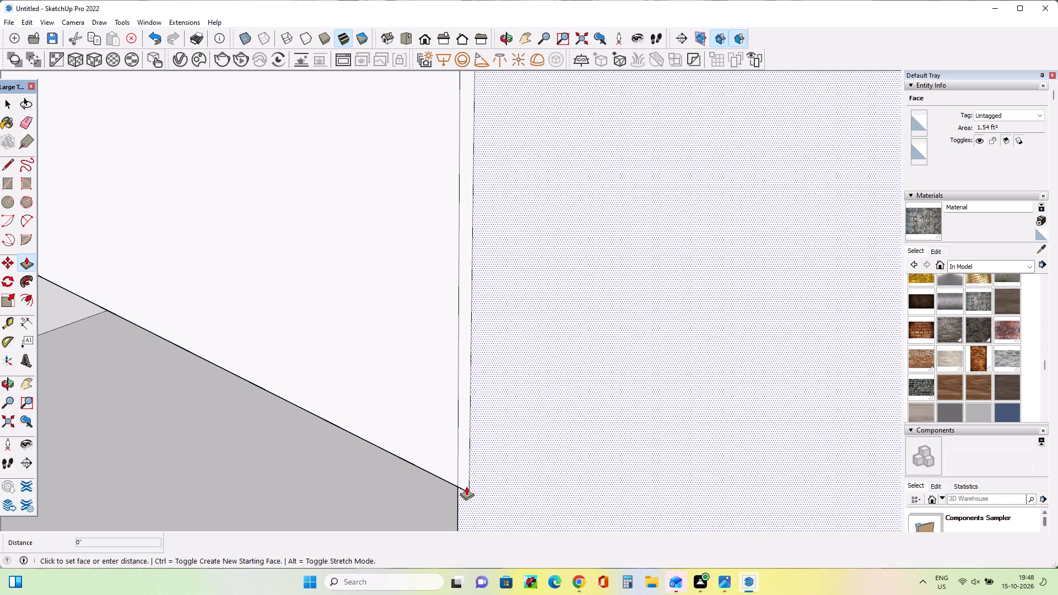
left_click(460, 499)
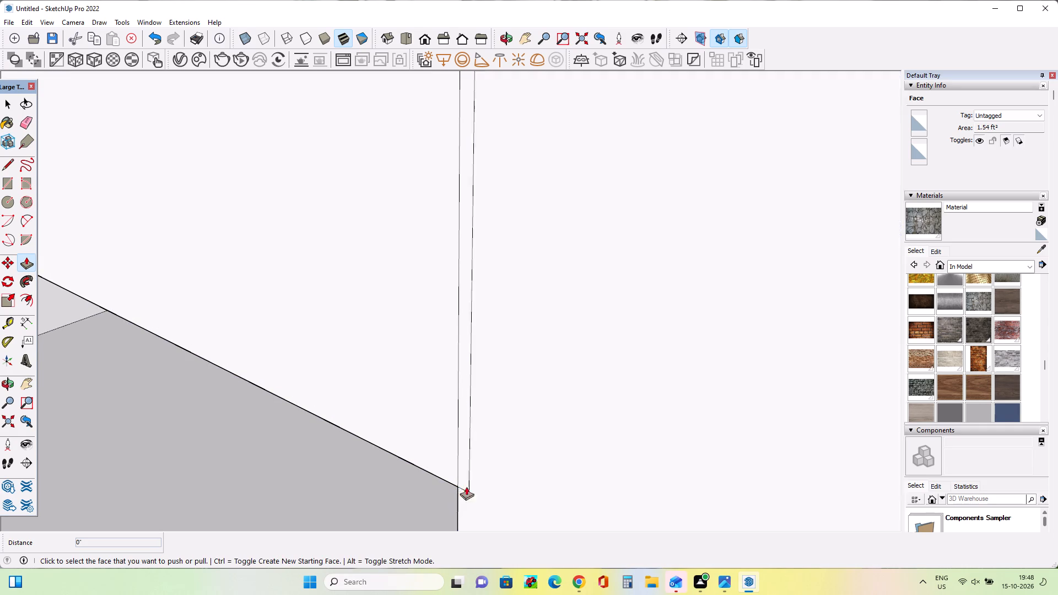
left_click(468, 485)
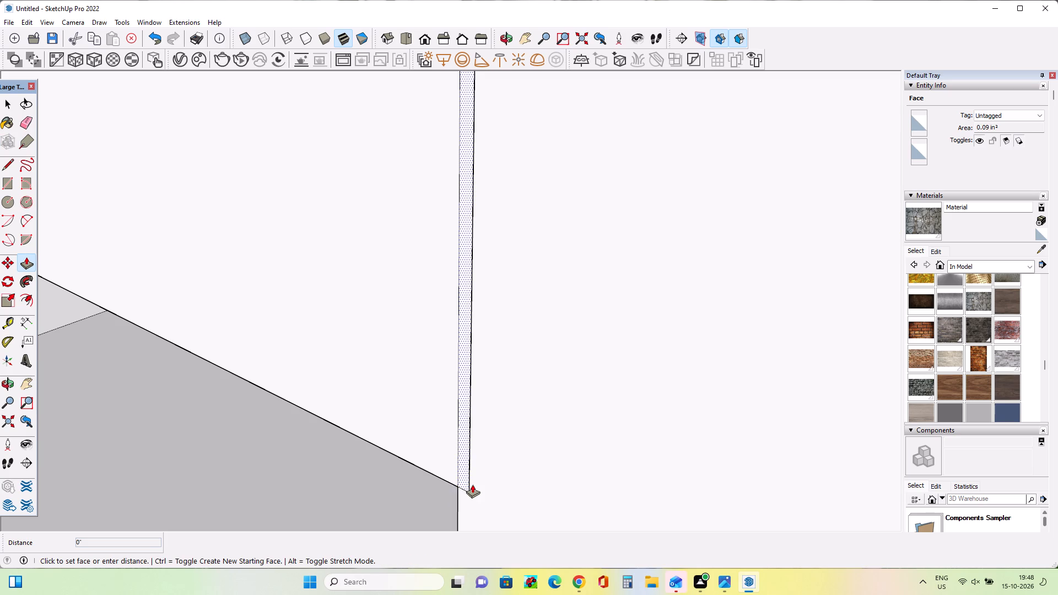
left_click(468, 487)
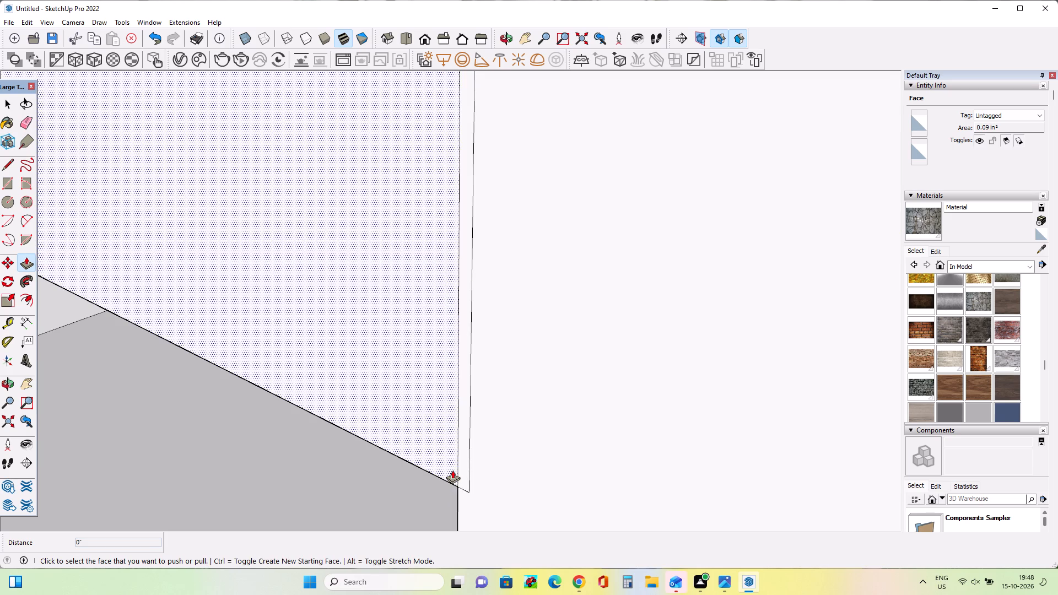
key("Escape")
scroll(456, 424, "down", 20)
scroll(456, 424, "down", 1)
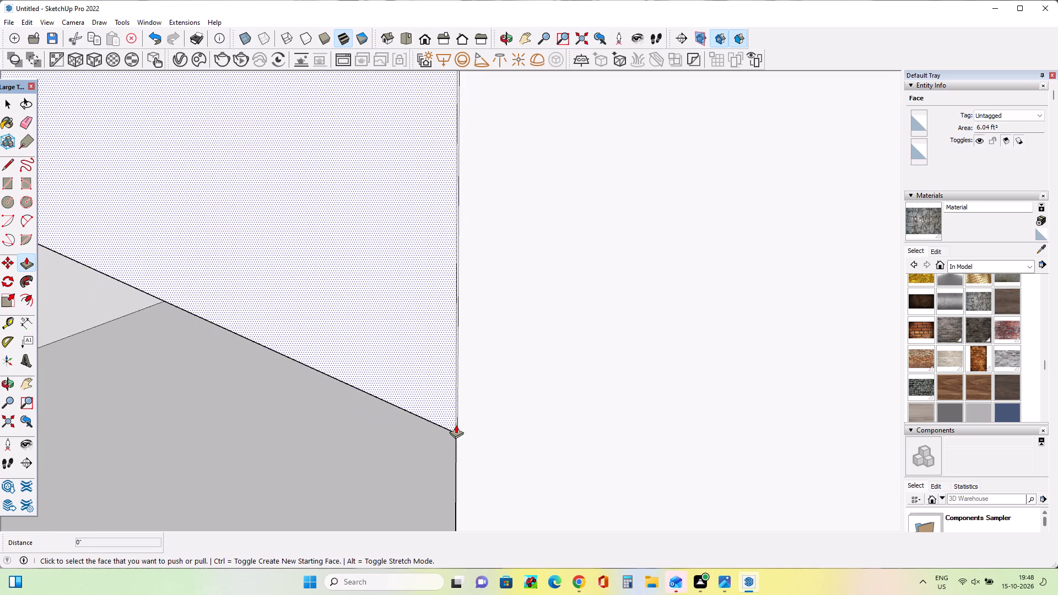
Inspect the roof frame from above and the whole front facade alongside the reference picture.
scroll(456, 425, "down", 20)
middle_click_drag(421, 441, 577, 389)
scroll(577, 389, "down", 4)
scroll(490, 382, "down", 3)
middle_click_drag(704, 338, 696, 440)
scroll(695, 320, "up", 9)
scroll(667, 349, "down", 11)
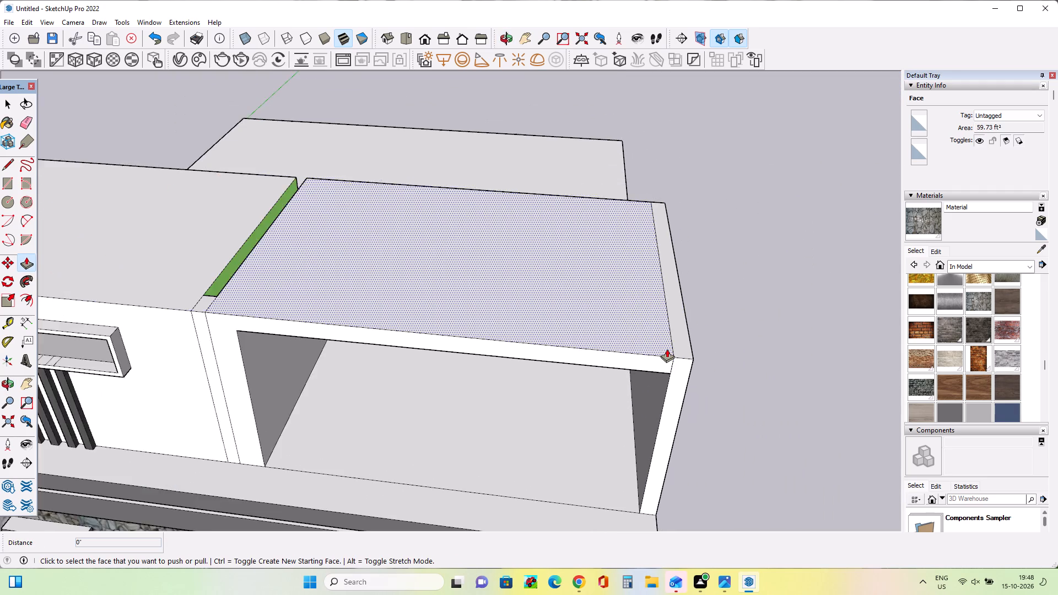
scroll(667, 349, "down", 2)
middle_click_drag(591, 387, 688, 217)
scroll(688, 217, "down", 12)
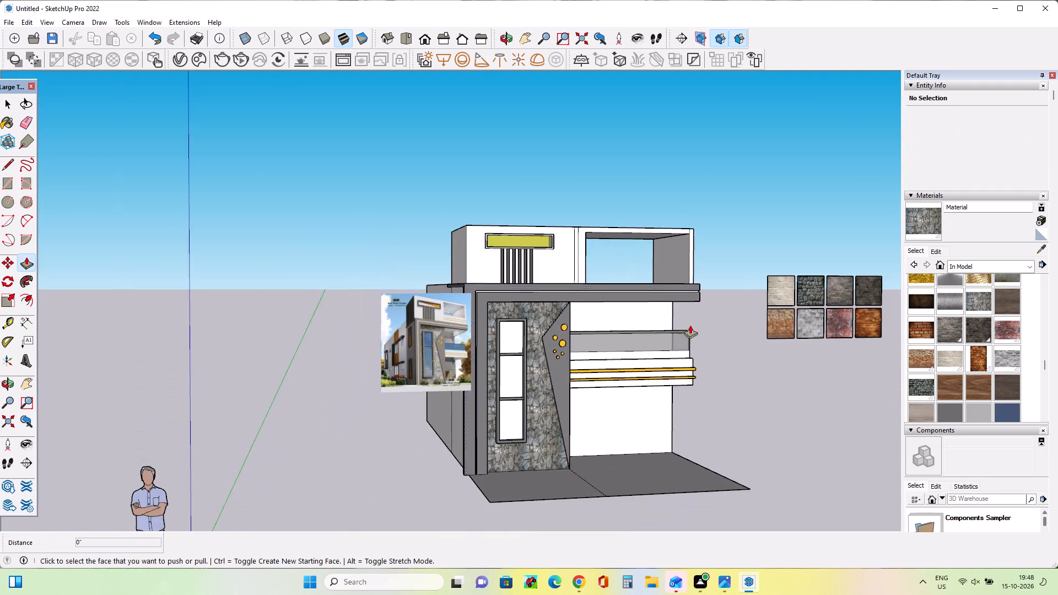
middle_click_drag(686, 333, 638, 318)
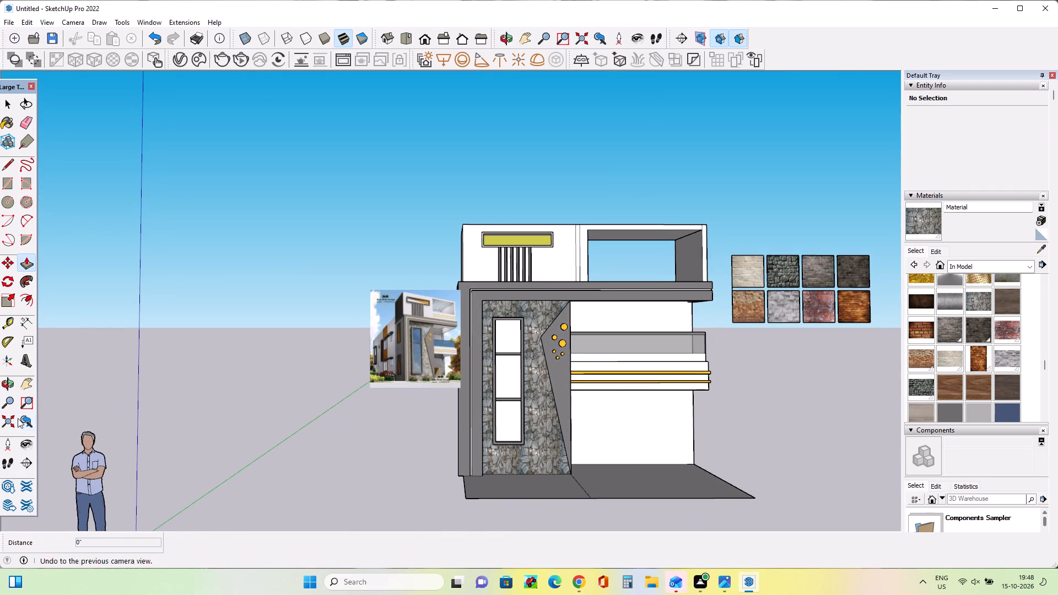
left_click(23, 391)
right_click(23, 391)
left_click_drag(451, 376, 324, 329)
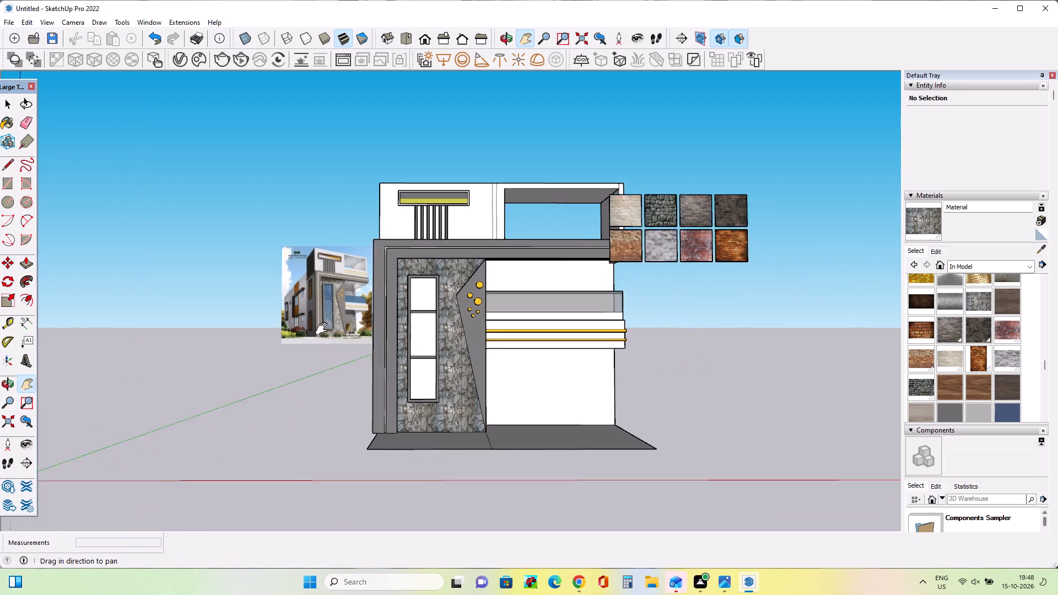
left_click_drag(324, 329, 298, 346)
middle_click_drag(458, 390, 543, 473)
scroll(498, 244, "up", 4)
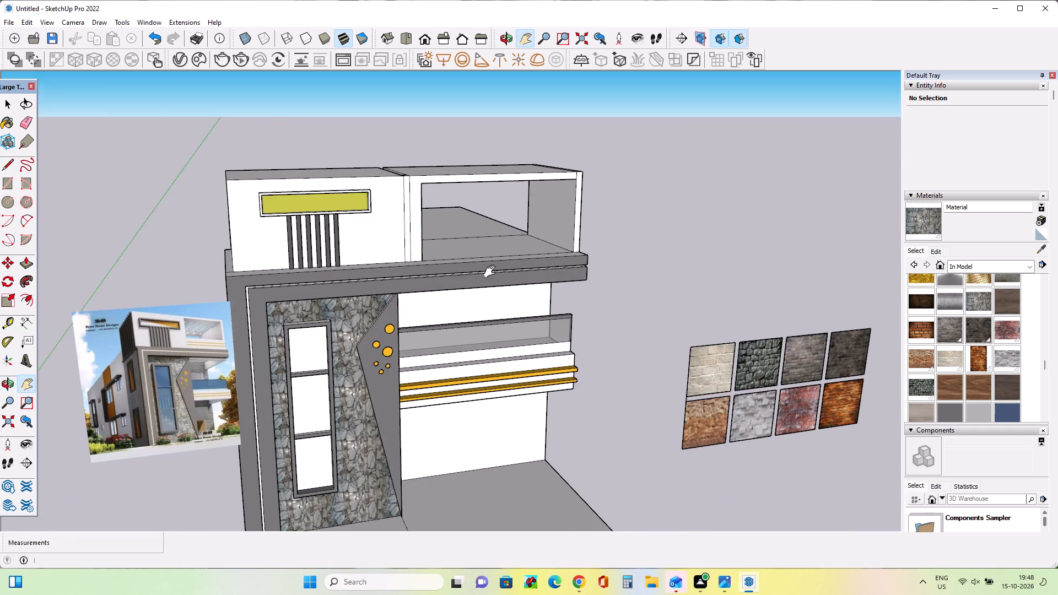
middle_click_drag(492, 274, 467, 252)
scroll(467, 252, "up", 1)
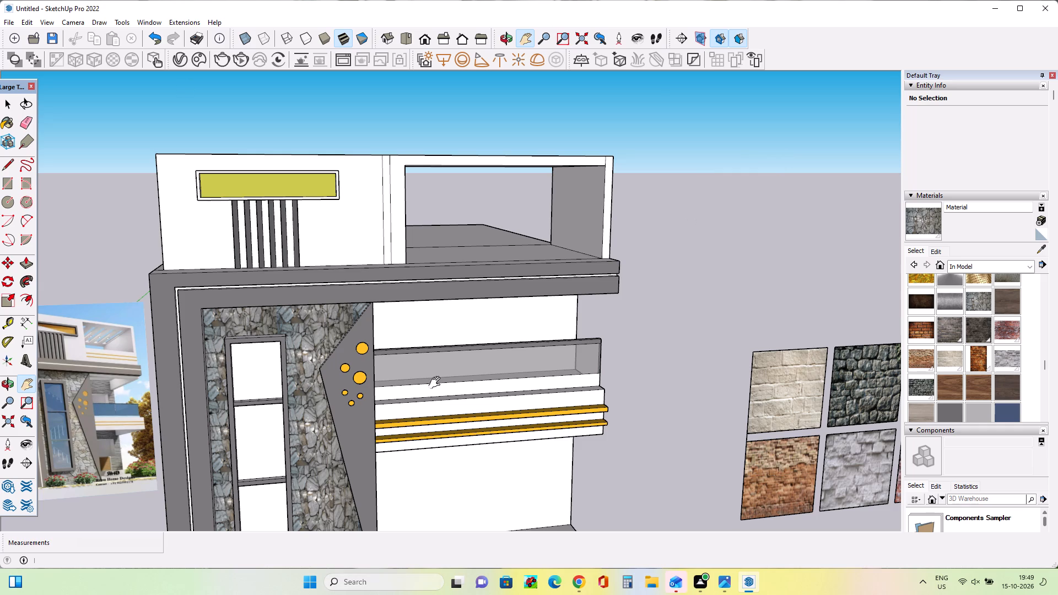
Examine the open roof frame and the underside of its overhead slab in the reference picture.
middle_click_drag(430, 347, 366, 399)
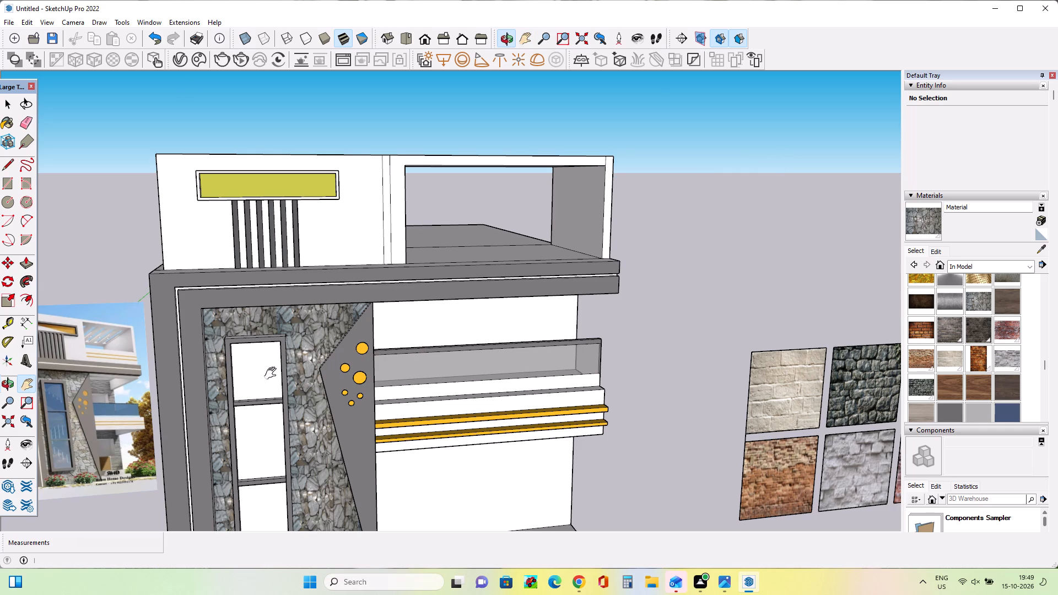
scroll(126, 321, "up", 2)
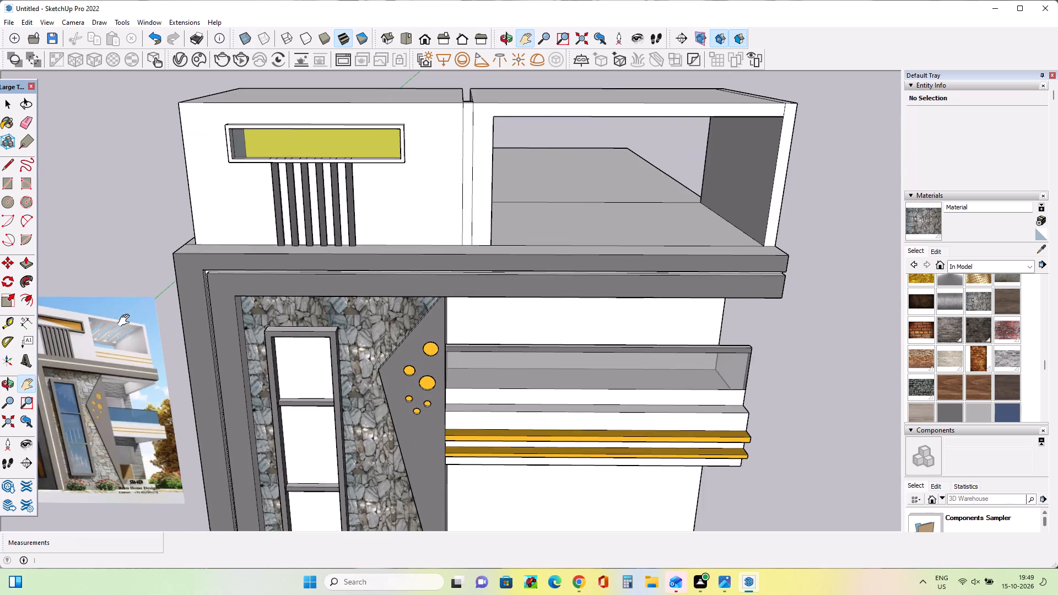
scroll(126, 321, "up", 9)
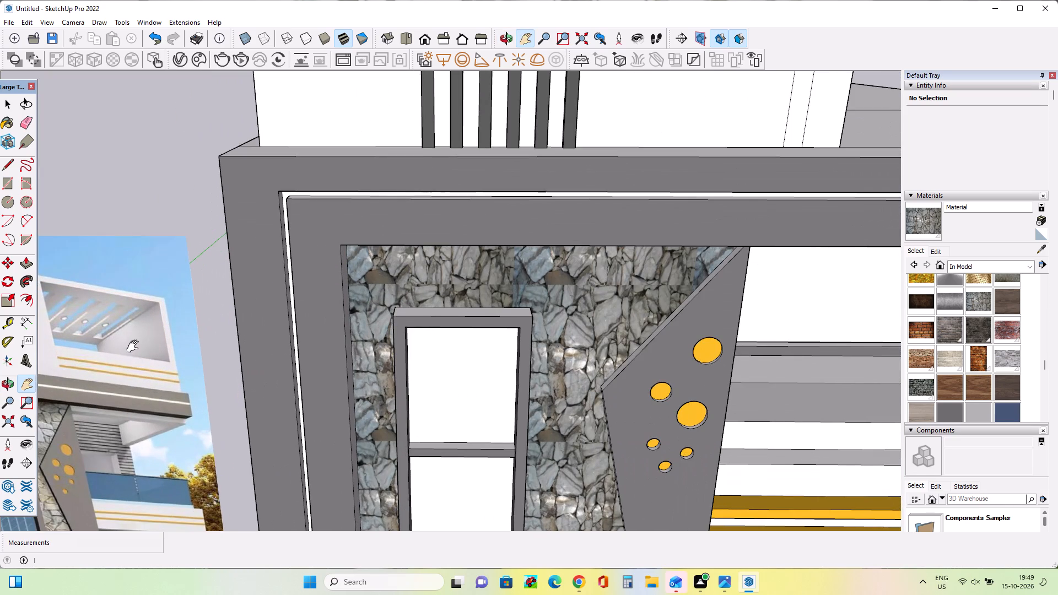
scroll(135, 340, "up", 2)
scroll(135, 340, "down", 7)
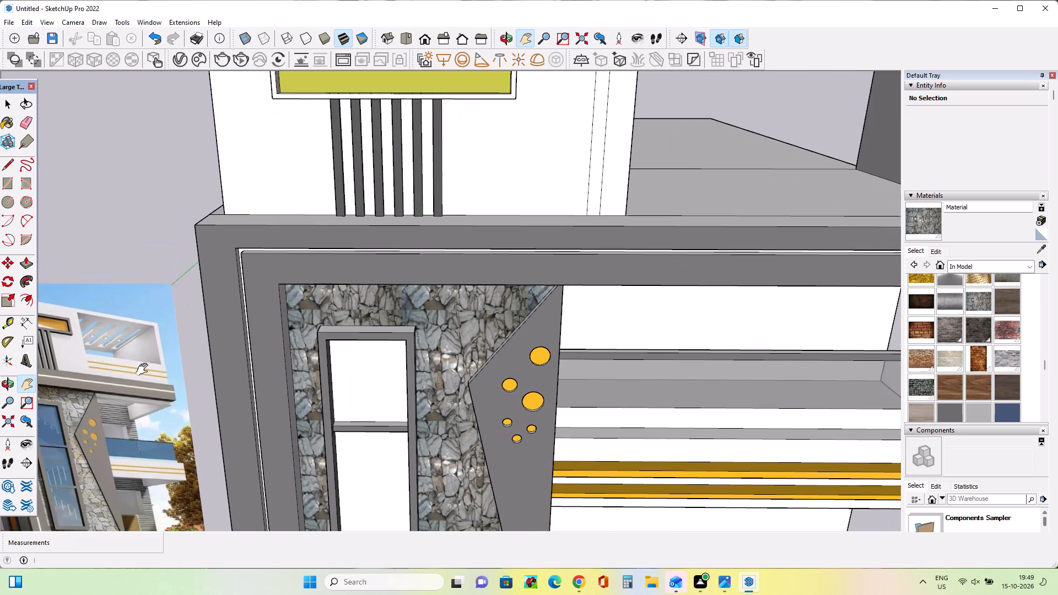
scroll(144, 370, "down", 2)
scroll(114, 335, "up", 13)
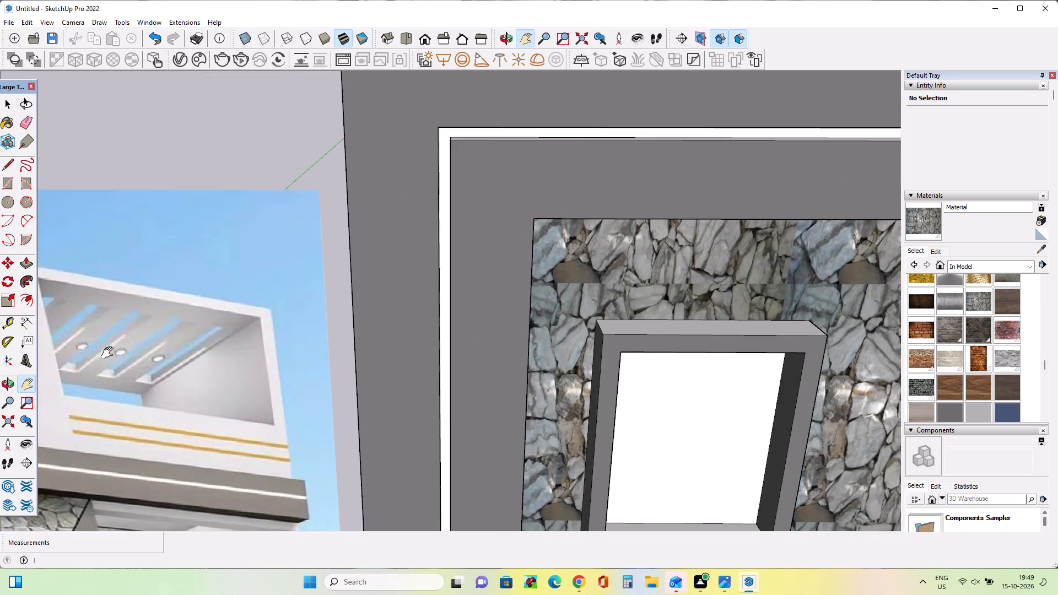
scroll(110, 353, "up", 5)
middle_click(163, 386)
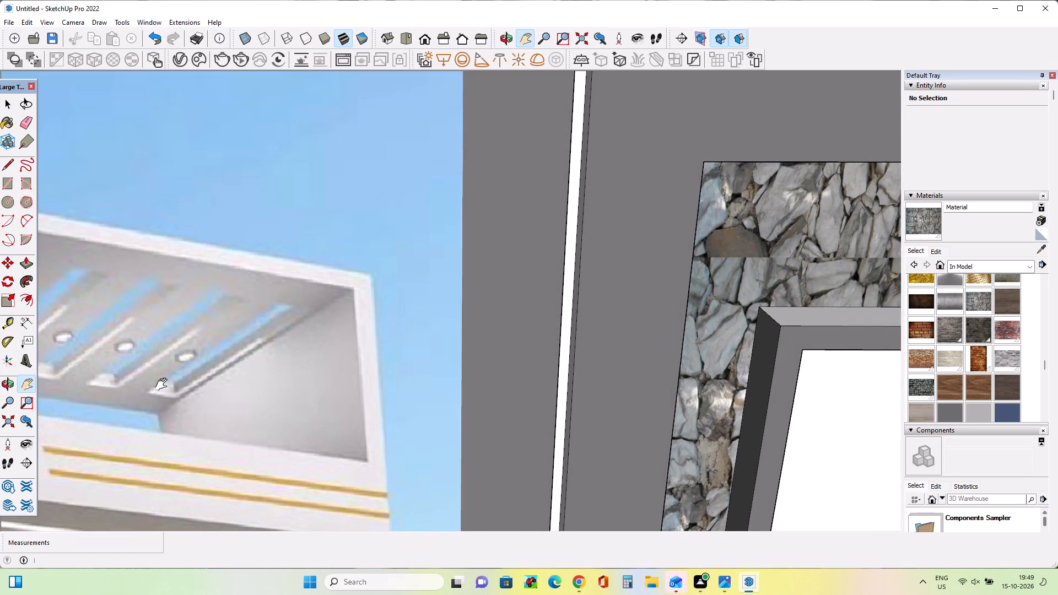
scroll(164, 385, "down", 6)
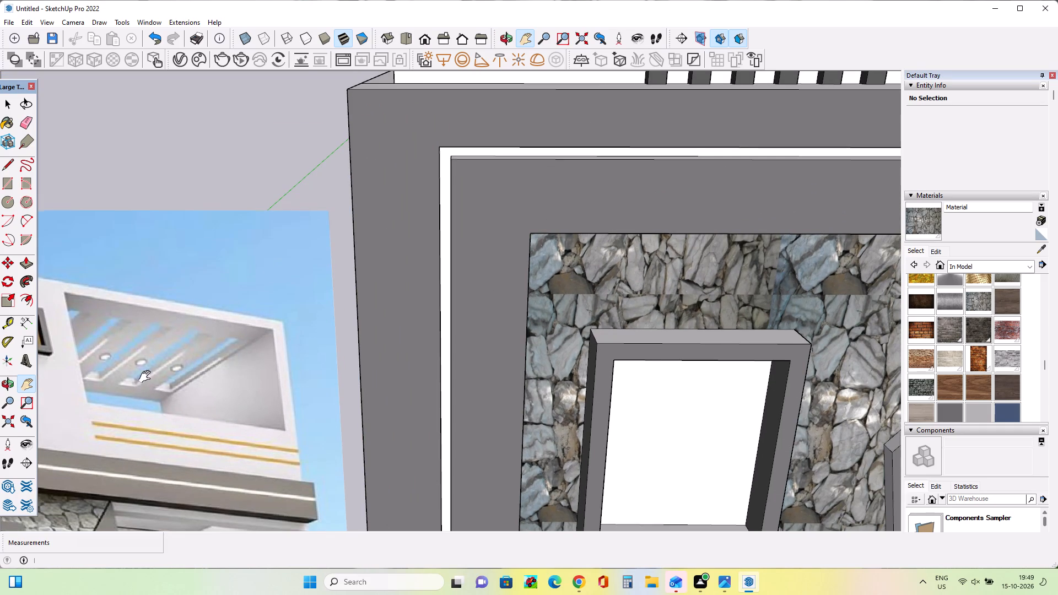
scroll(147, 377, "down", 20)
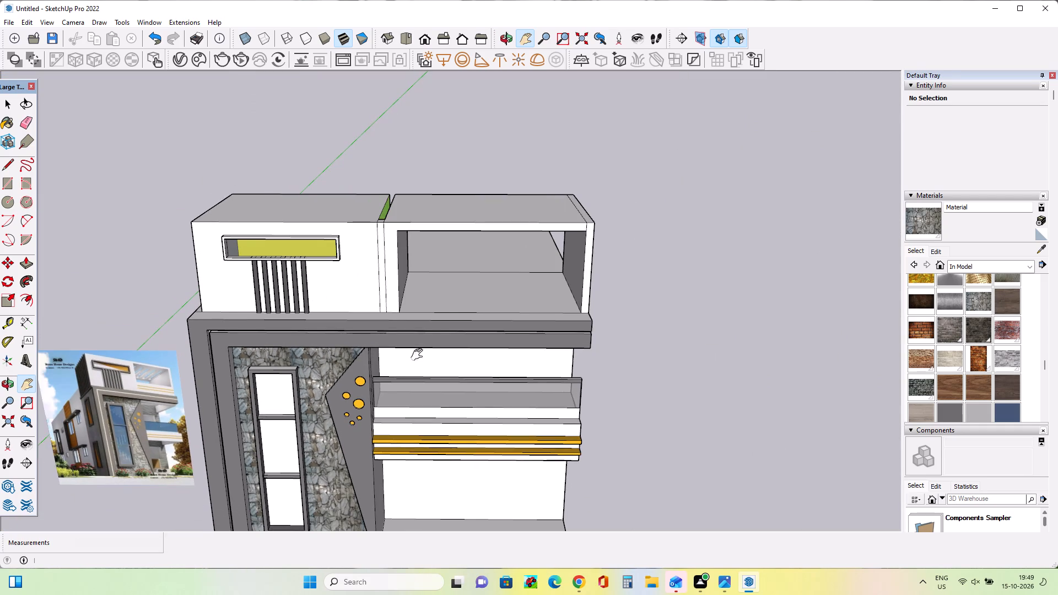
Erase the two vertical seam lines on the front face between the windowed roof box and the open frame.
middle_click_drag(445, 314, 462, 347)
scroll(386, 297, "up", 8)
middle_click_drag(390, 301, 397, 305)
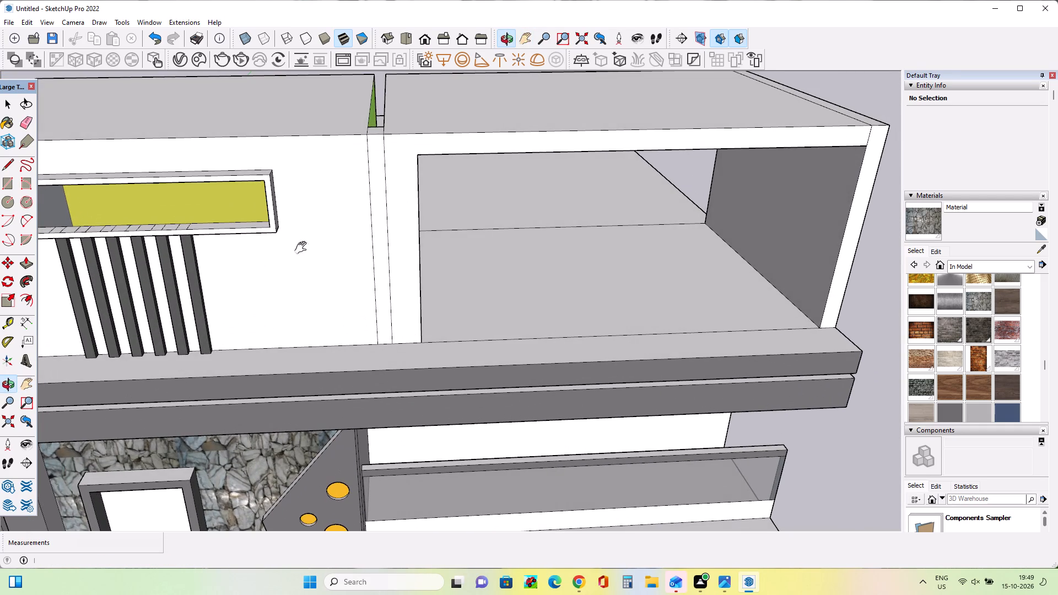
left_click(26, 122)
left_click_drag(365, 258, 370, 257)
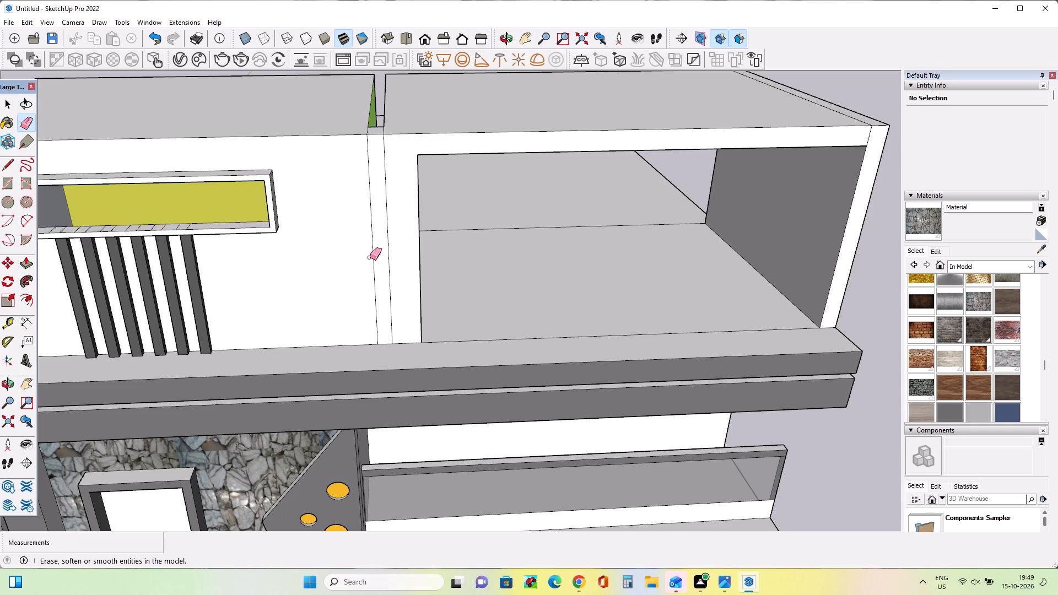
left_click_drag(370, 257, 389, 256)
Draw a narrow front-to-back rectangle about 4' 3 13/16" by 7 13/16" on the overhead slab's top, near the green strip.
middle_click_drag(338, 334, 320, 350)
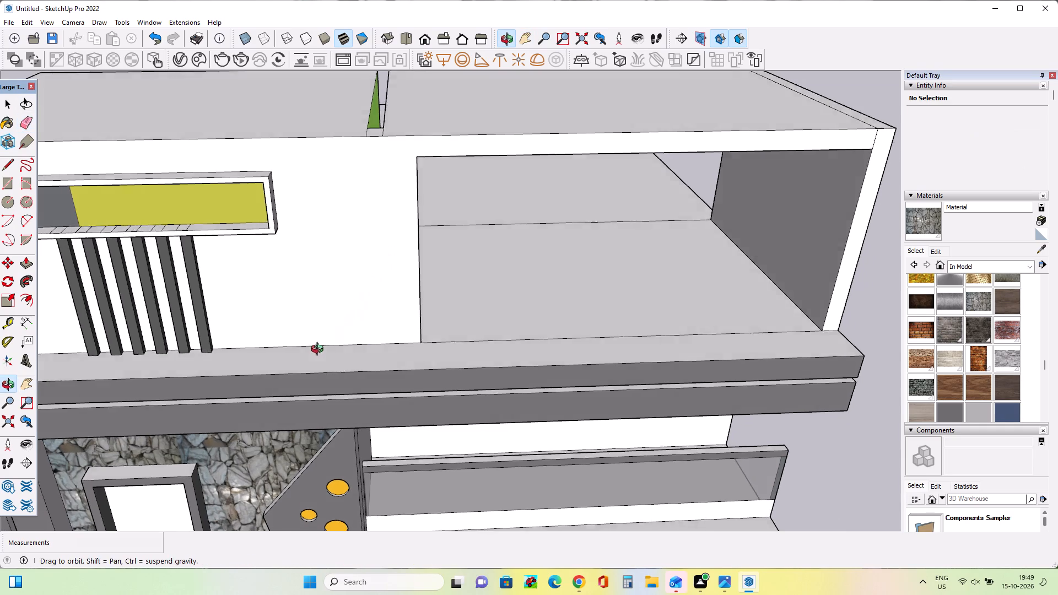
middle_click_drag(320, 350, 296, 363)
scroll(303, 357, "down", 3)
middle_click_drag(544, 336, 446, 350)
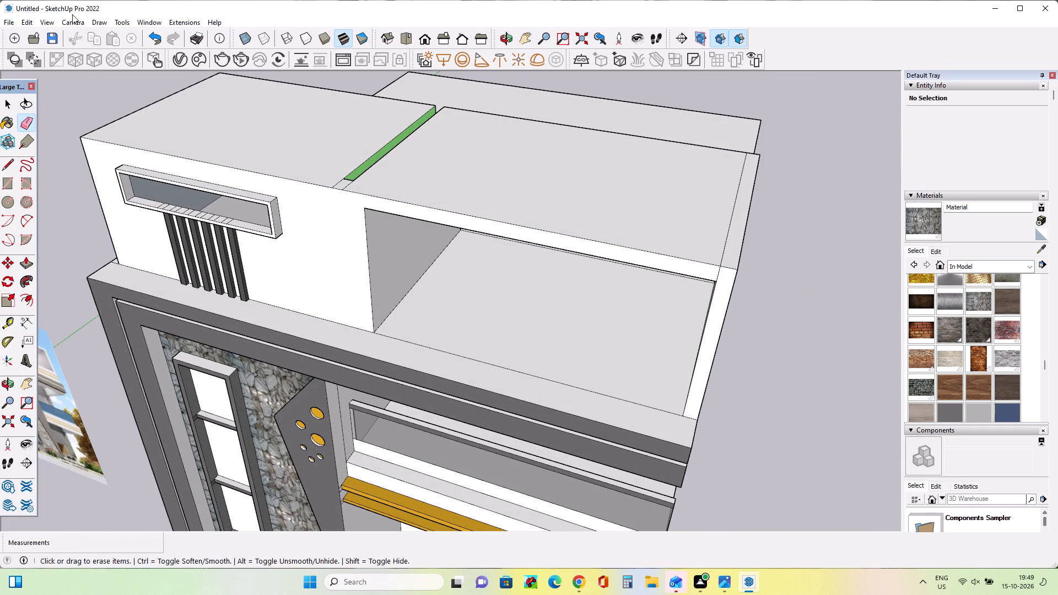
left_click(6, 188)
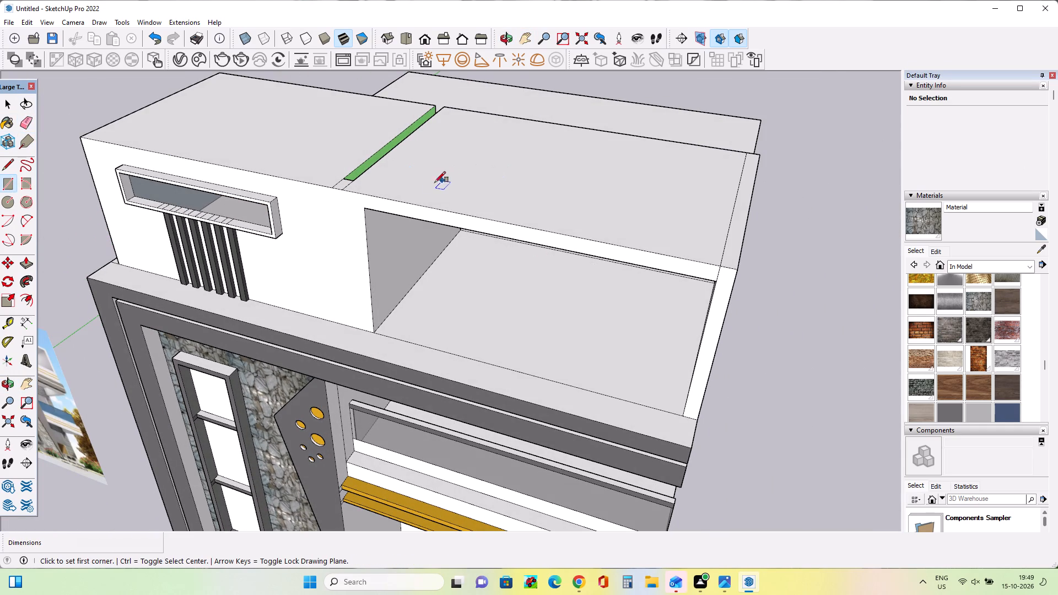
left_click(415, 187)
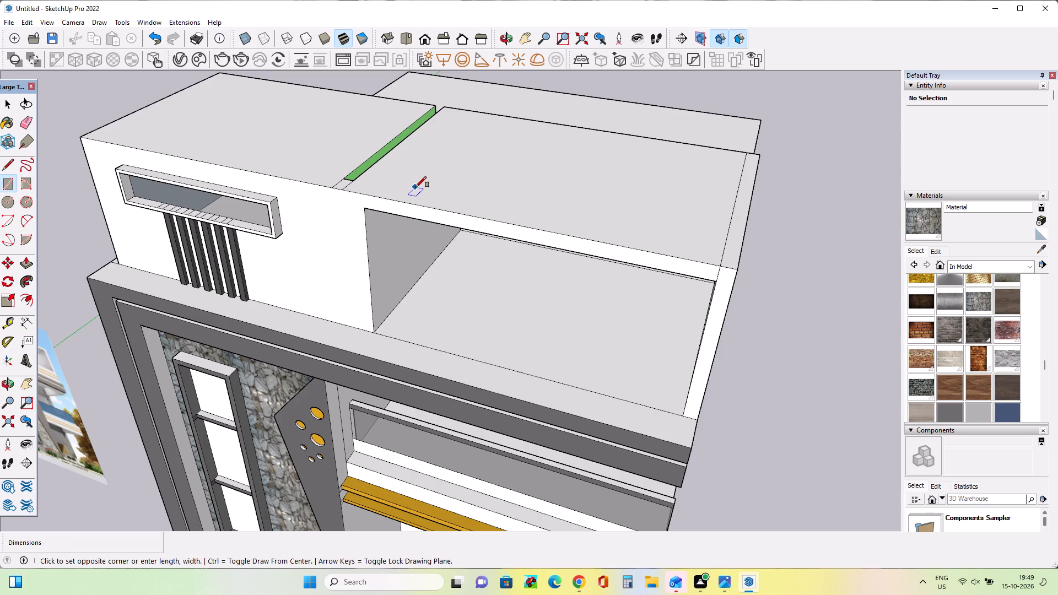
left_click(498, 132)
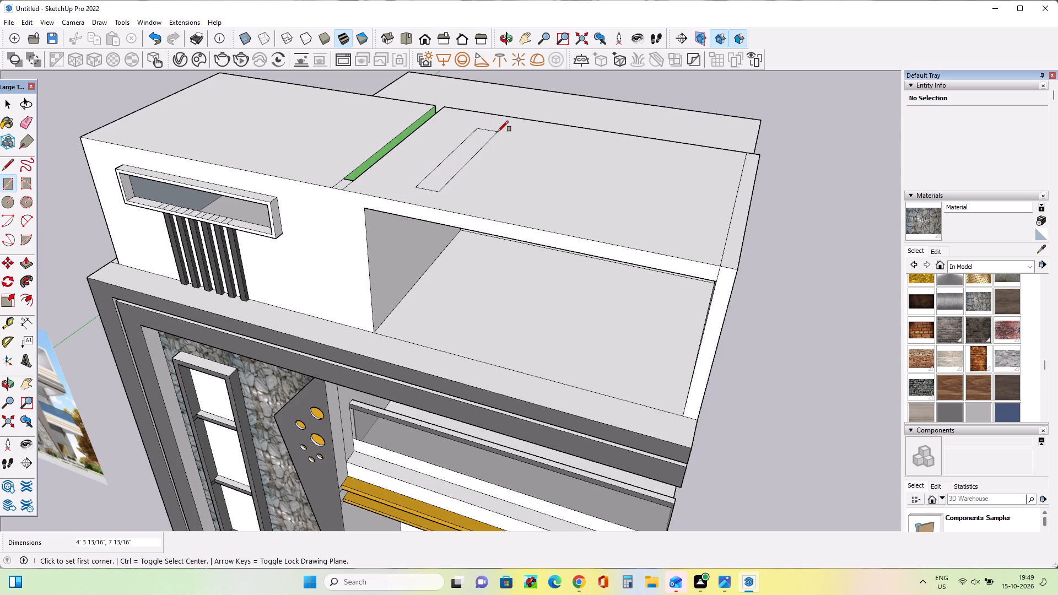
Copy the narrow slot rectangle on the overhead slab's top about 1' 1 1/4" along the slab, away from the green strip.
middle_click_drag(539, 234, 585, 248)
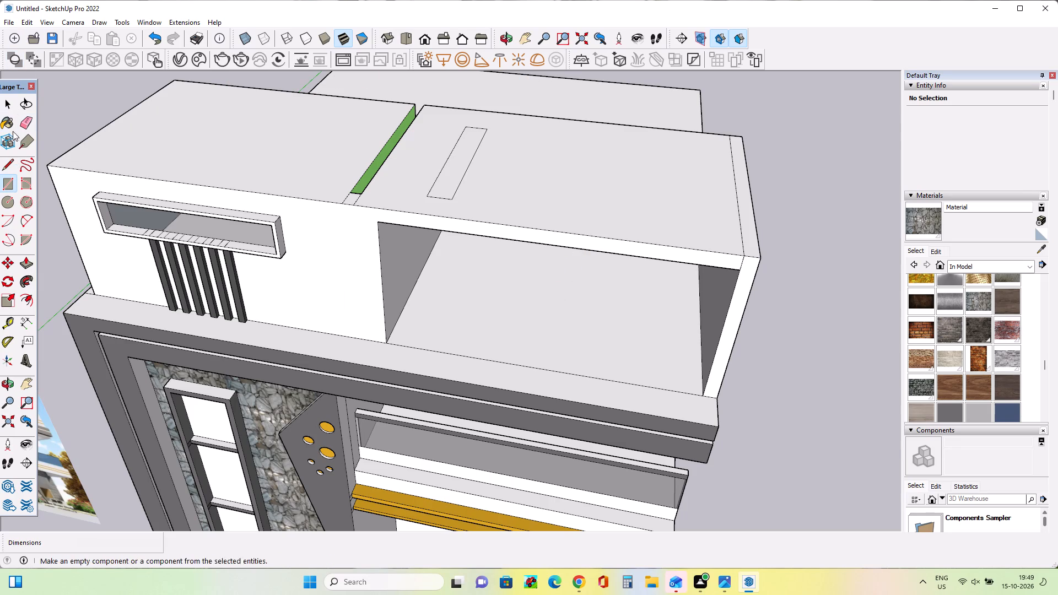
left_click(11, 104)
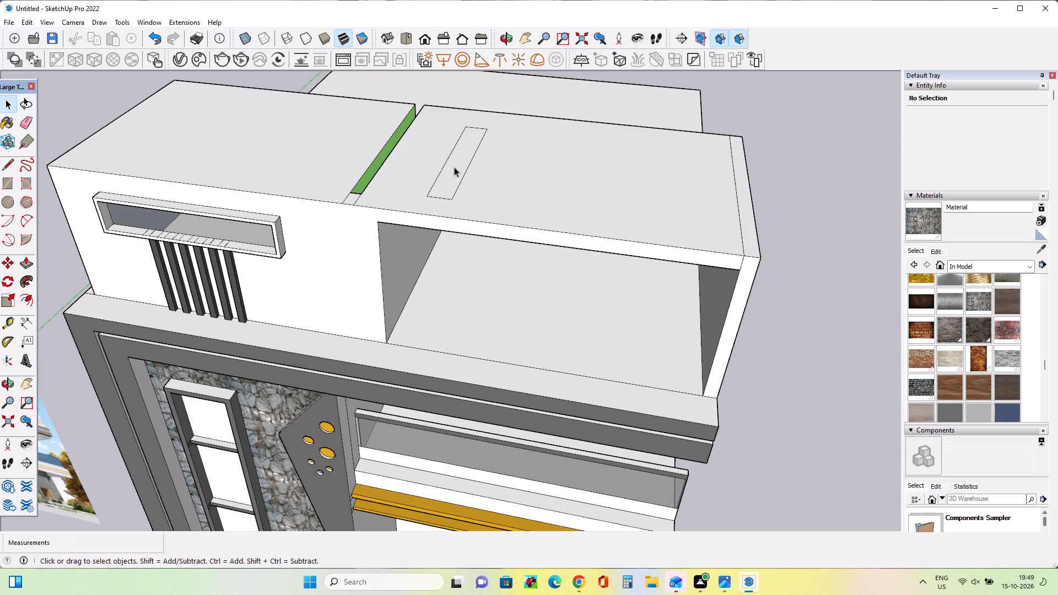
left_click(427, 193)
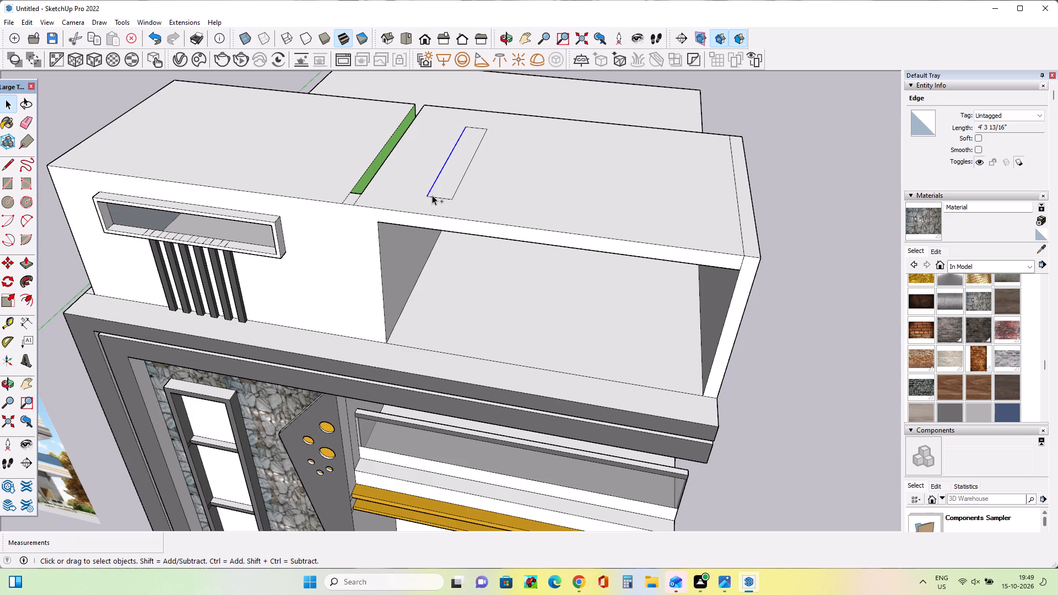
left_click(432, 195, "ctrl")
left_click(445, 196, "ctrl")
left_click(447, 197)
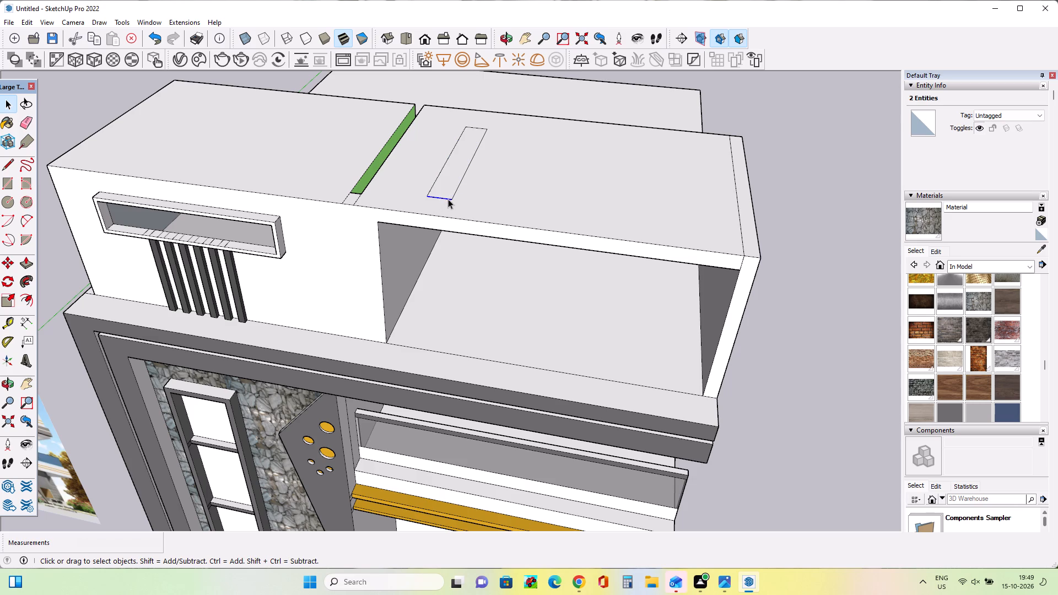
left_click(454, 193, "ctrl")
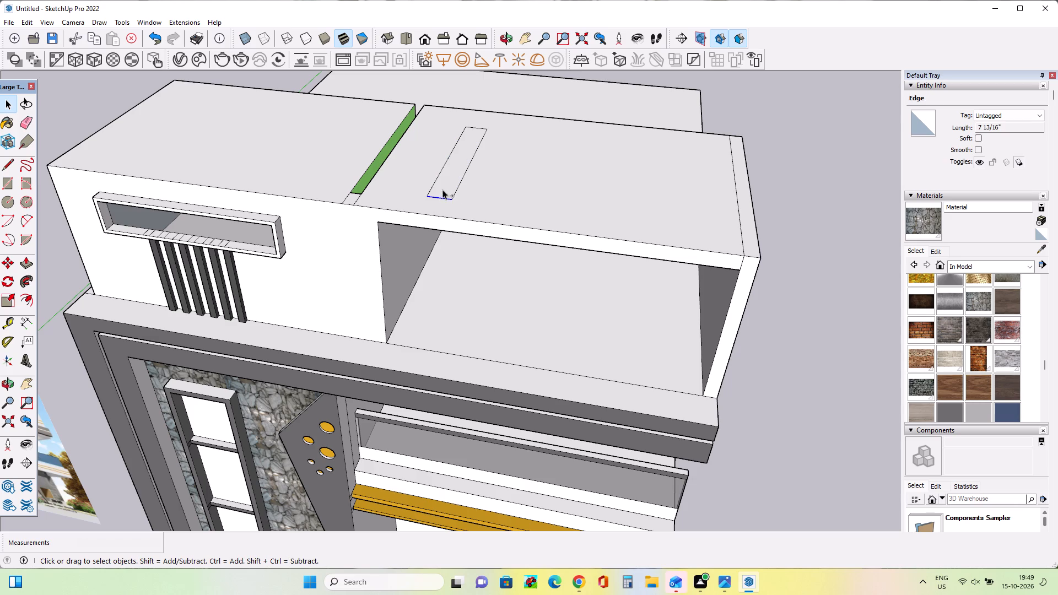
left_click(433, 183, "ctrl")
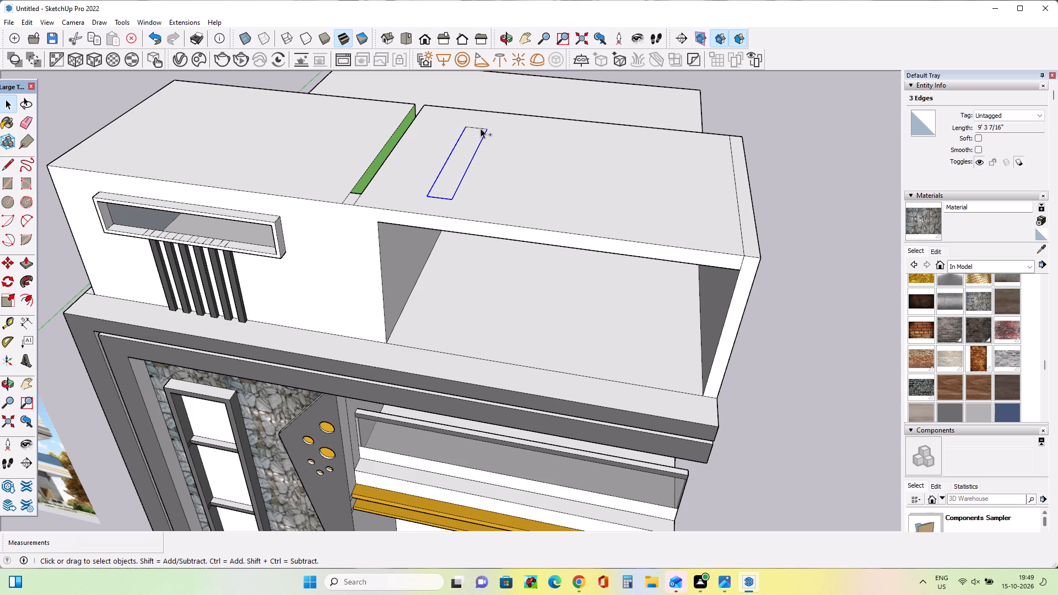
left_click(481, 126)
left_click(481, 128)
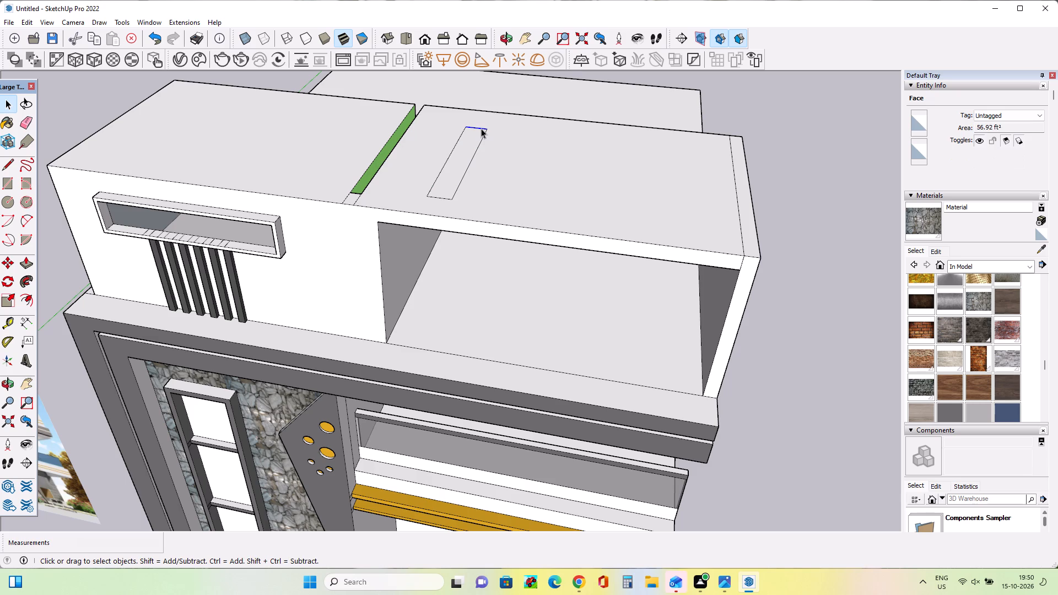
left_click(481, 140, "ctrl")
left_click(446, 198, "ctrl")
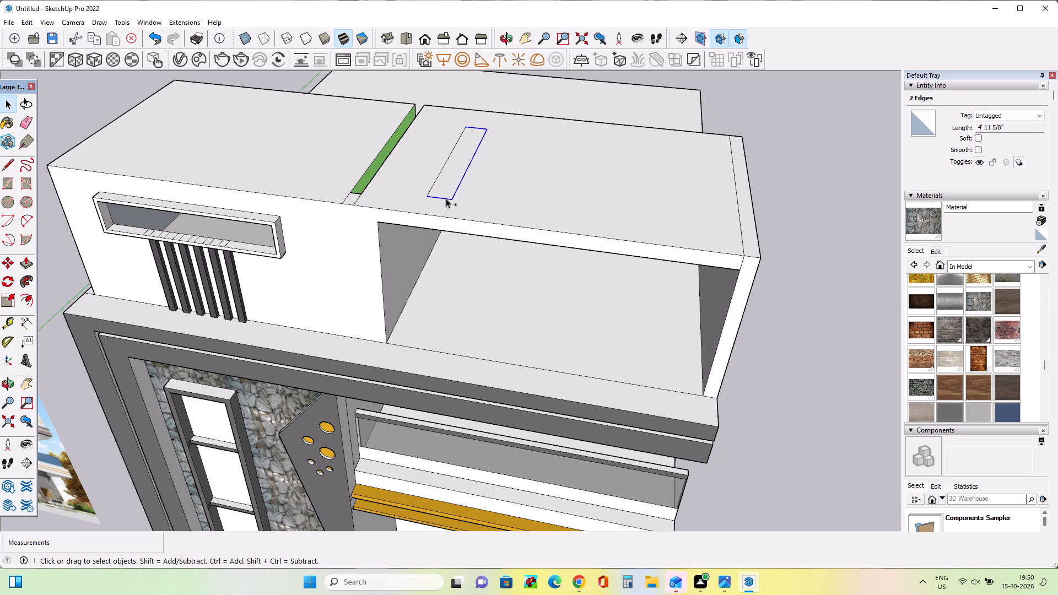
left_click(431, 188, "ctrl")
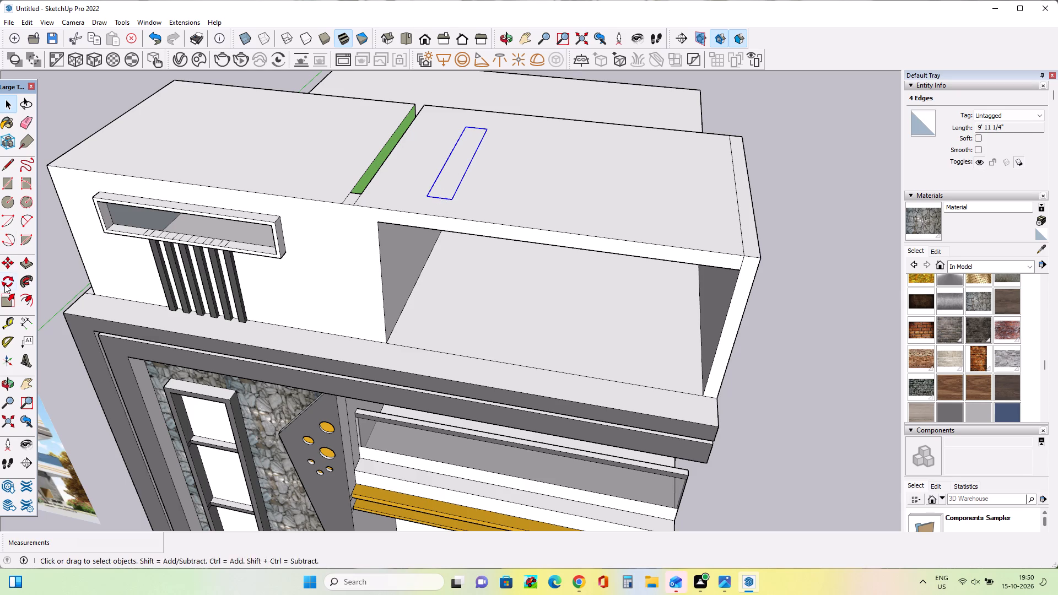
left_click(12, 261)
left_click(451, 202)
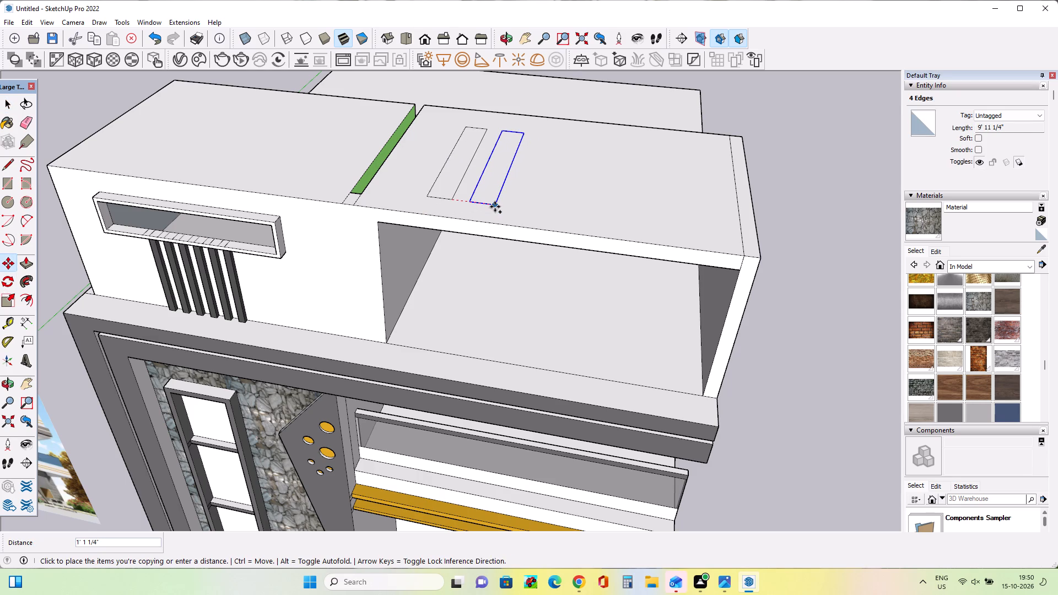
left_click(495, 207)
Add four more copies of the slot rectangle along the overhead slab, each about 1' 1" from the previous one.
left_click(495, 205)
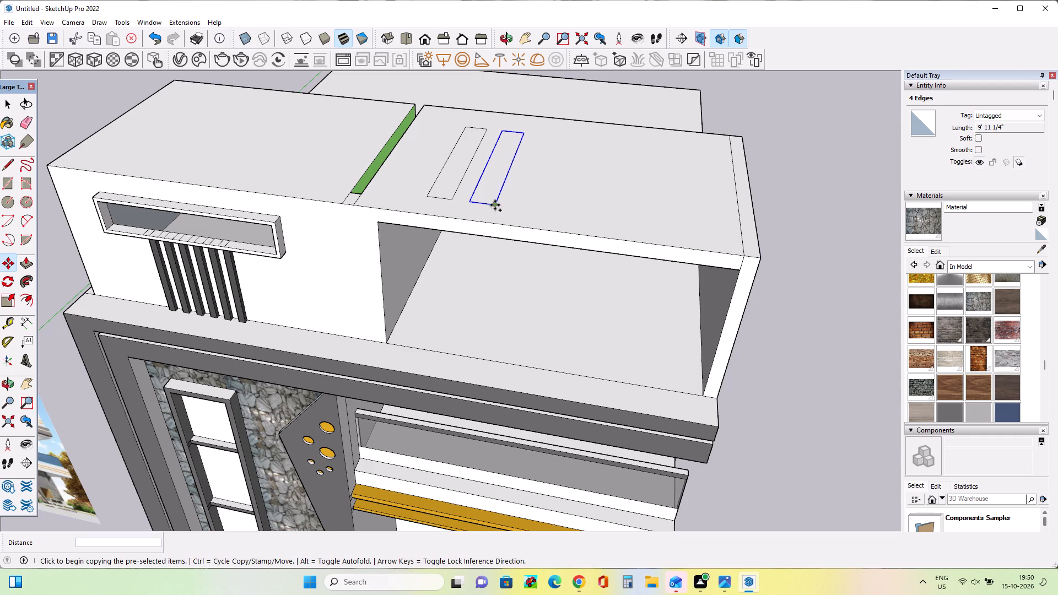
left_click(536, 214)
left_click(536, 213)
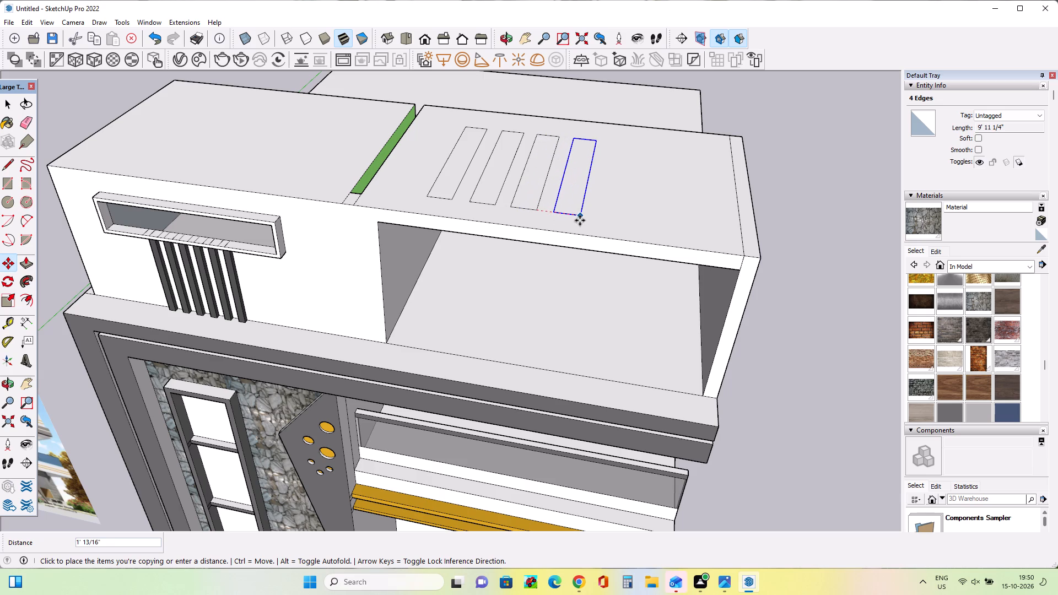
left_click(580, 220)
left_click(579, 220)
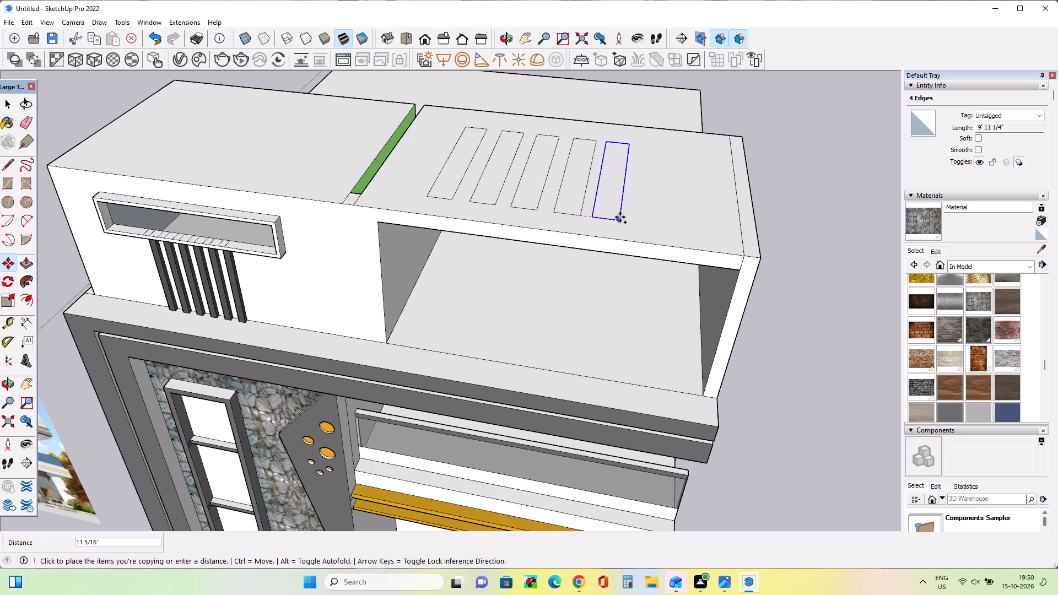
left_click(627, 218)
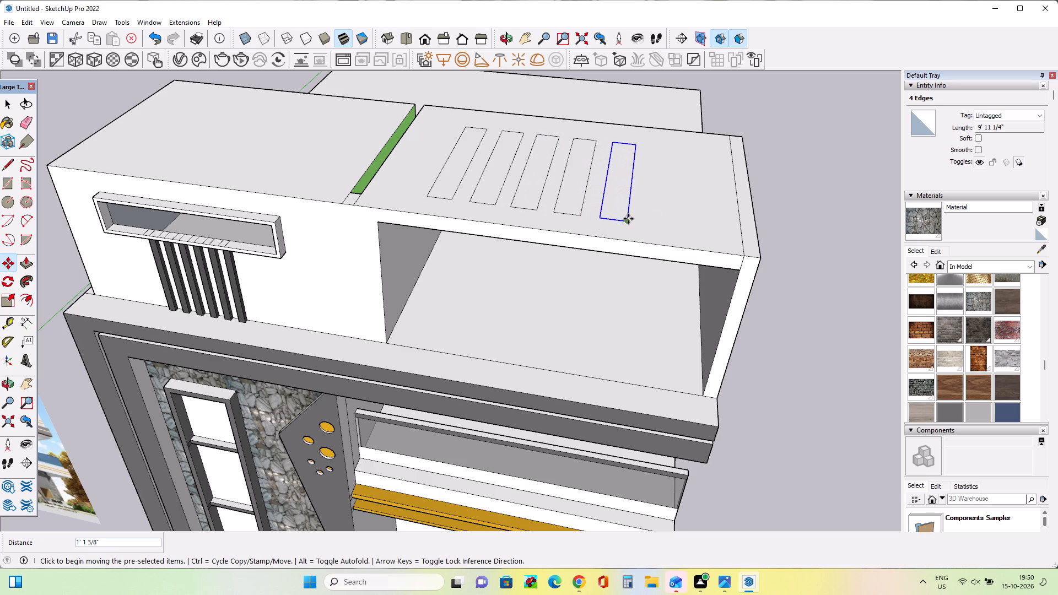
left_click(628, 219)
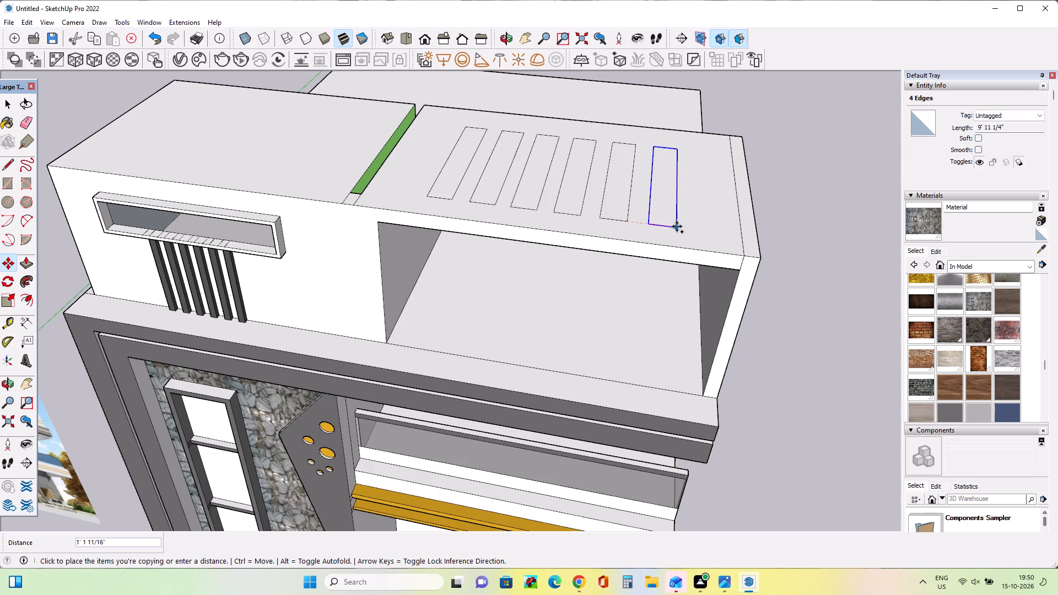
left_click(677, 226)
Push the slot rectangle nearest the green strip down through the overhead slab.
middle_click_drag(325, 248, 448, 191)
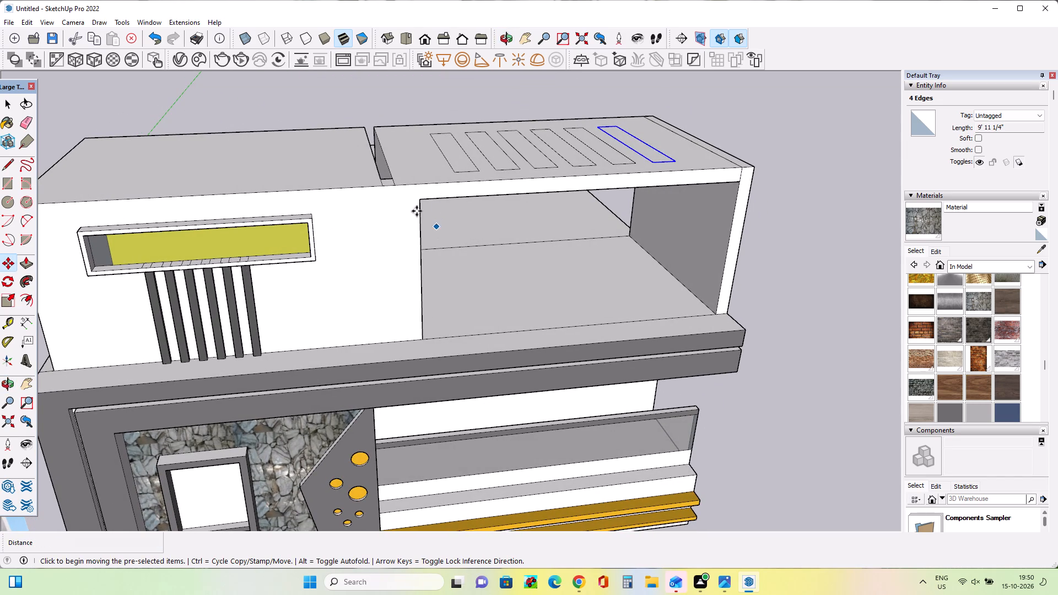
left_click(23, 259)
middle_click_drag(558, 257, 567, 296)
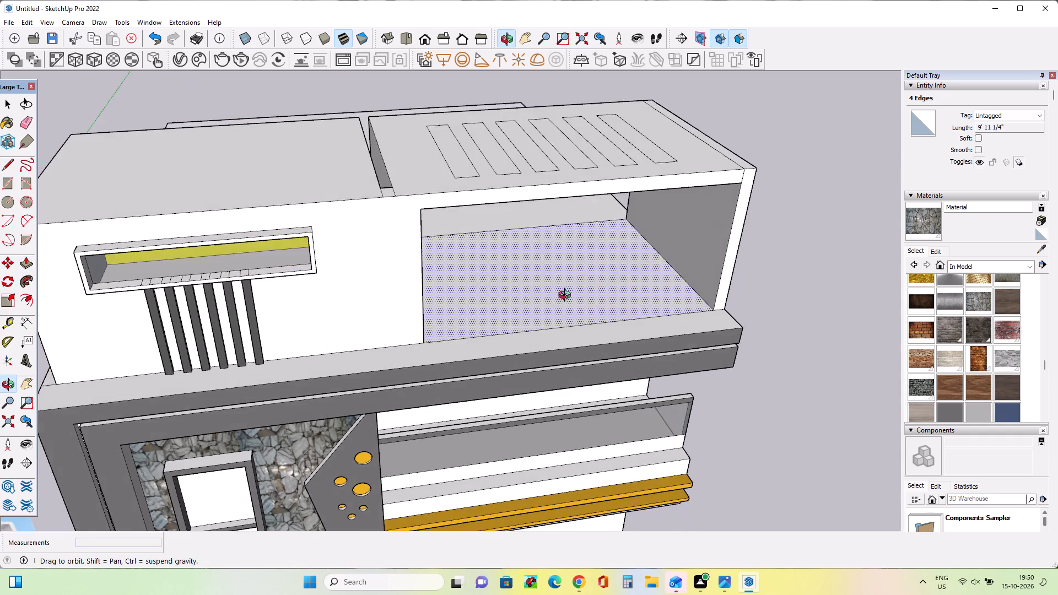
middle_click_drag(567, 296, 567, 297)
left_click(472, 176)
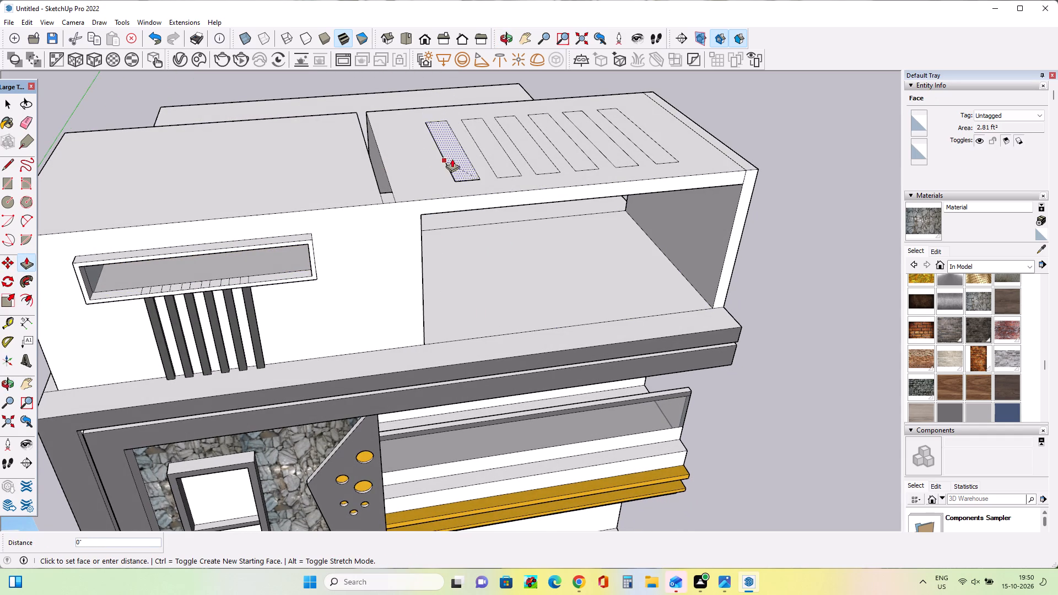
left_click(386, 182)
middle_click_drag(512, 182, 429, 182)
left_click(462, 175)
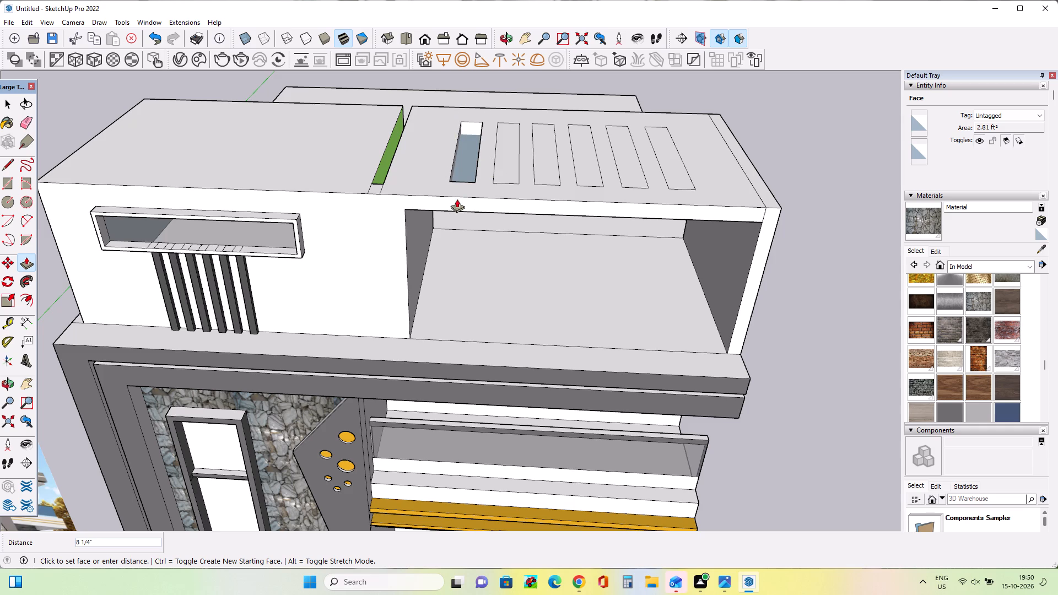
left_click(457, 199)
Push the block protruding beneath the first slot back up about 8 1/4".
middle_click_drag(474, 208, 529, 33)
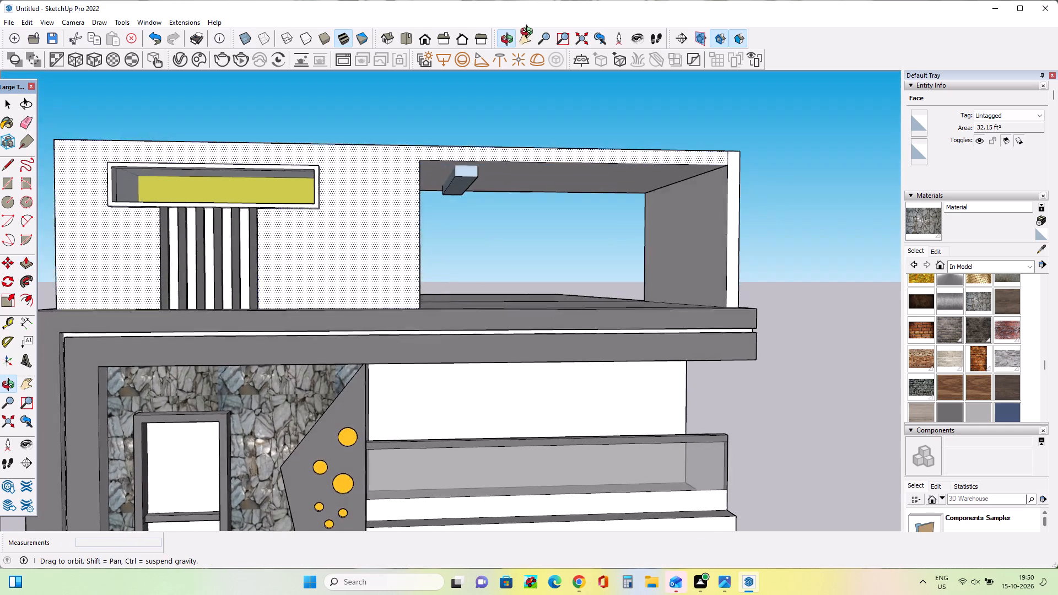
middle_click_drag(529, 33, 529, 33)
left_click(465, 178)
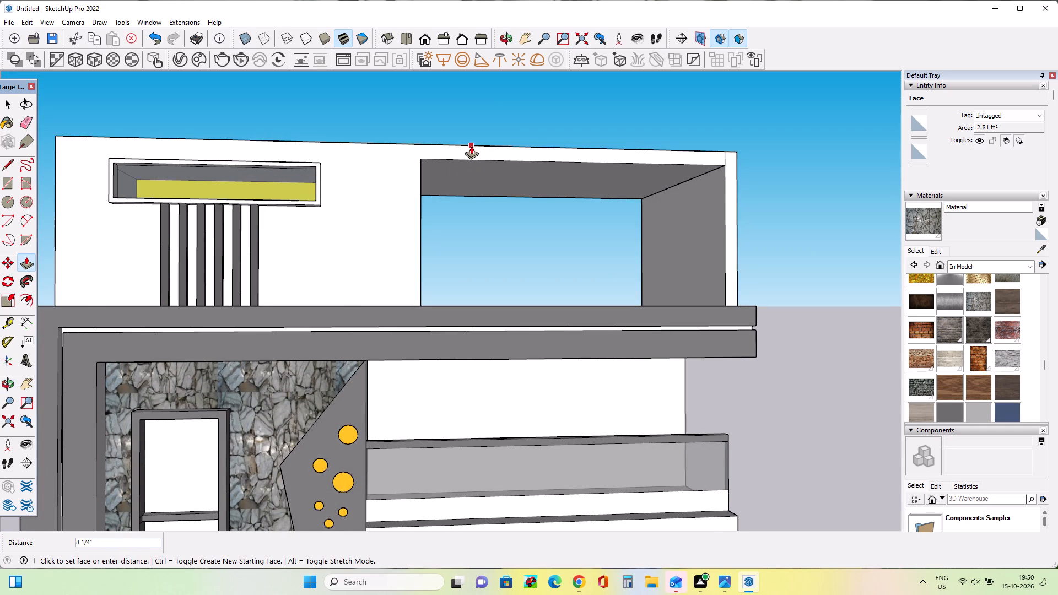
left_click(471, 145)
Cut the slot rectangle nearest the green strip through the overhead slab, pushing it flush with the slab's underside to leave an opening.
middle_click_drag(485, 142, 485, 258)
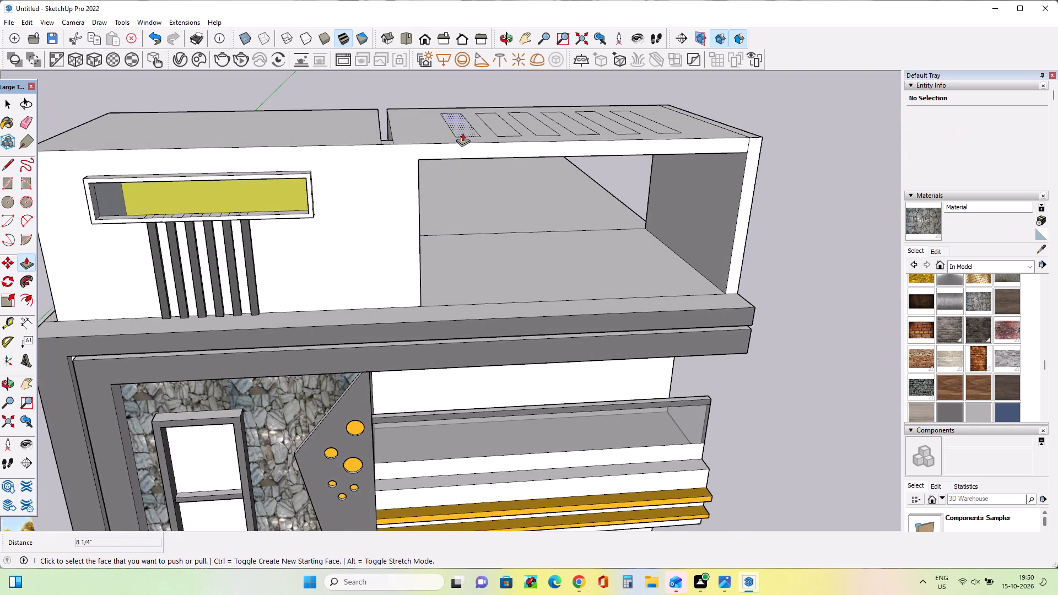
left_click(462, 133)
left_click(455, 147)
middle_click_drag(478, 173, 424, 142)
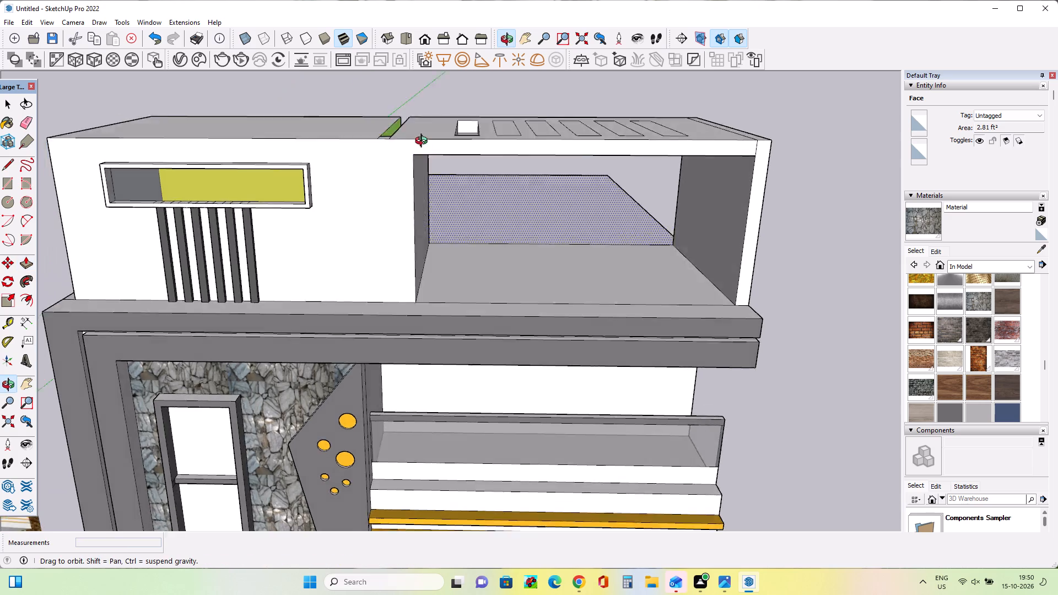
middle_click_drag(424, 142, 386, 107)
scroll(494, 171, "up", 4)
middle_click_drag(486, 164, 493, 135)
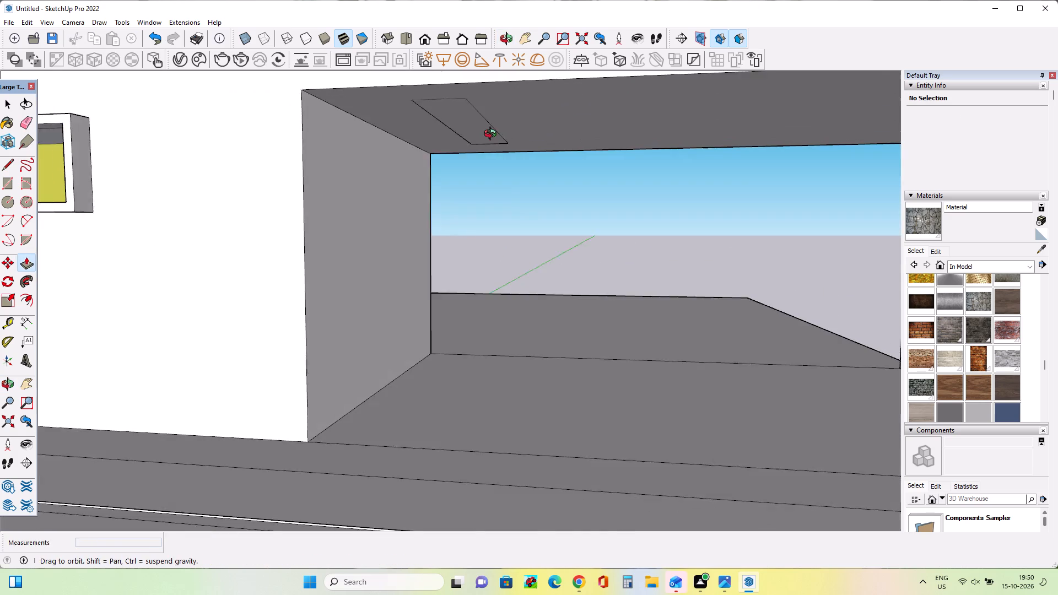
middle_click_drag(493, 135, 494, 133)
left_click(480, 137)
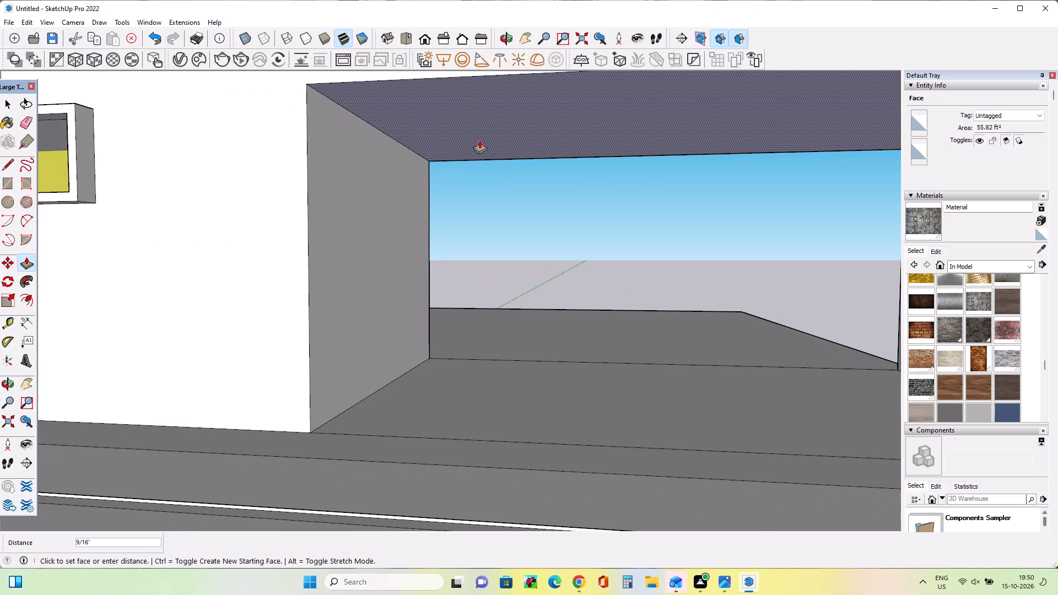
key("Escape")
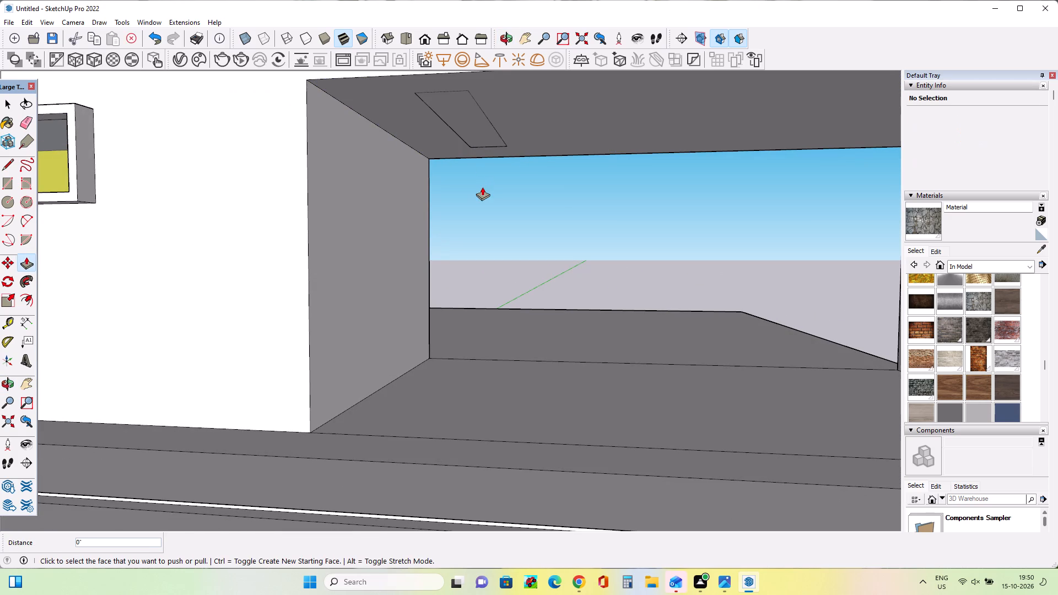
middle_click_drag(481, 200, 490, 321)
scroll(490, 321, "down", 1)
left_click(468, 207)
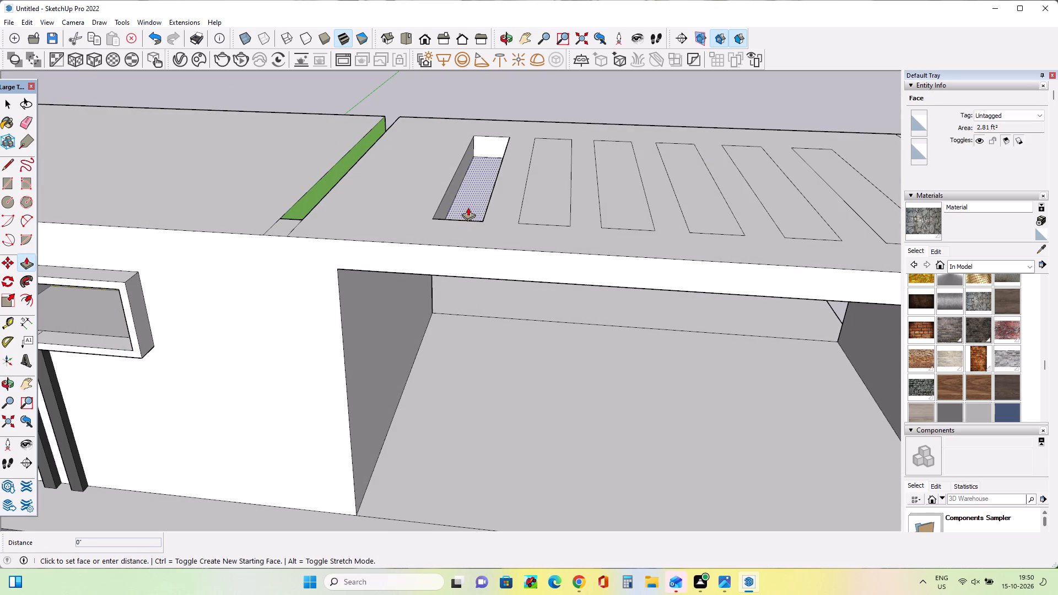
left_click(459, 215)
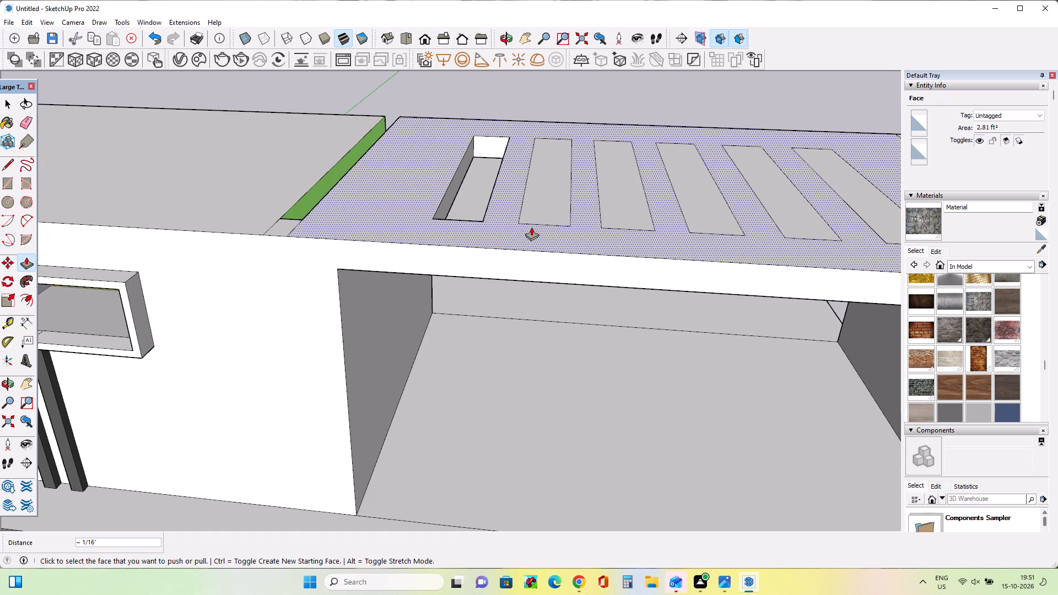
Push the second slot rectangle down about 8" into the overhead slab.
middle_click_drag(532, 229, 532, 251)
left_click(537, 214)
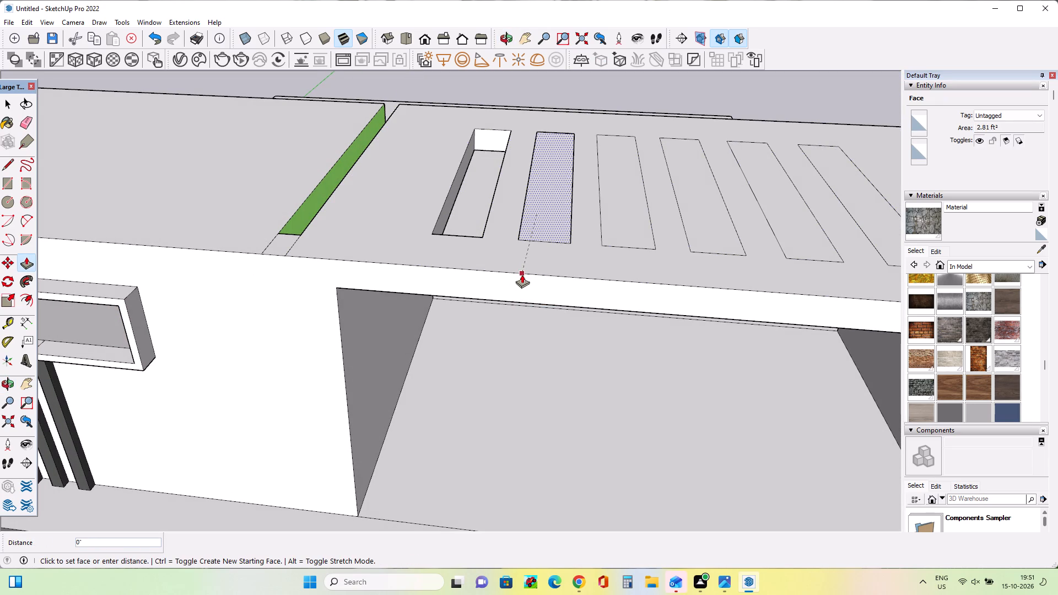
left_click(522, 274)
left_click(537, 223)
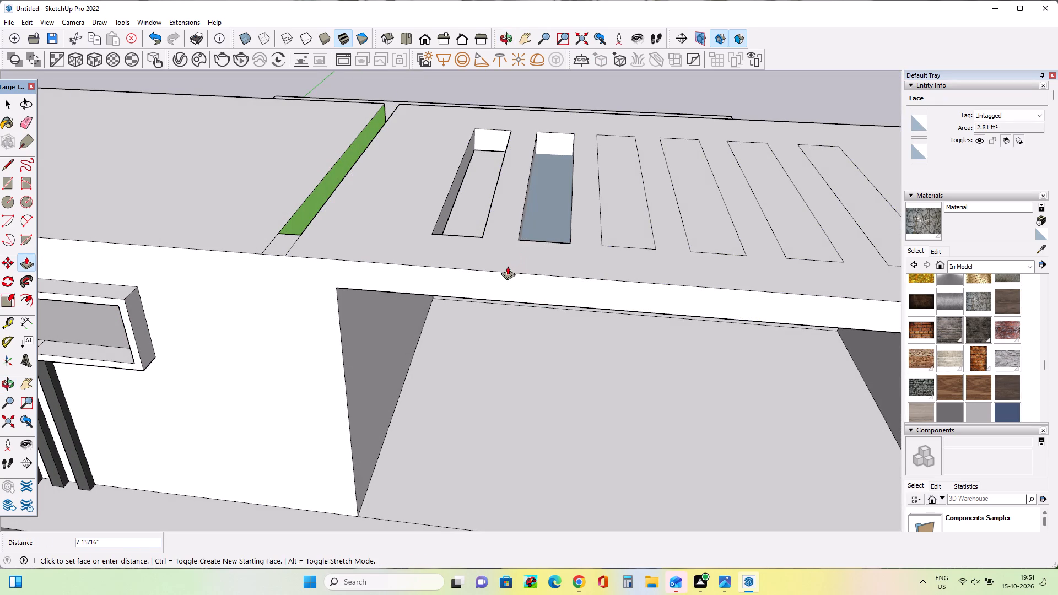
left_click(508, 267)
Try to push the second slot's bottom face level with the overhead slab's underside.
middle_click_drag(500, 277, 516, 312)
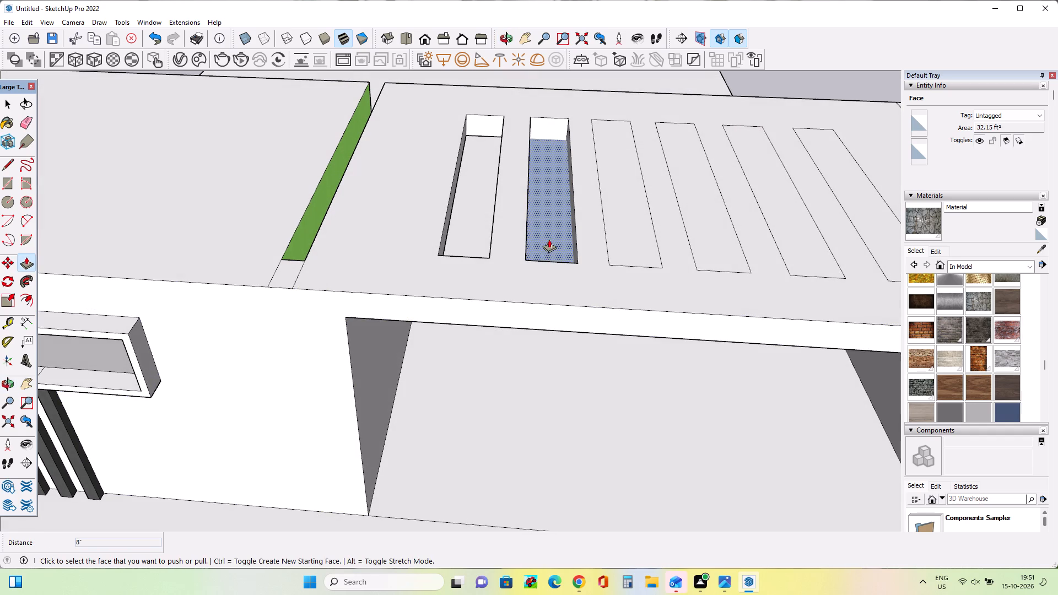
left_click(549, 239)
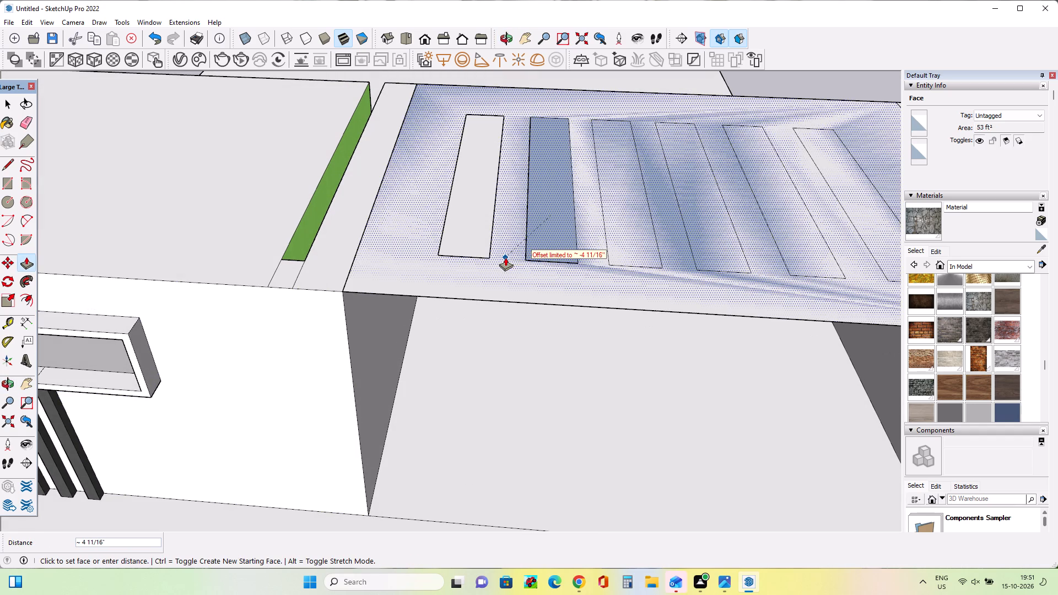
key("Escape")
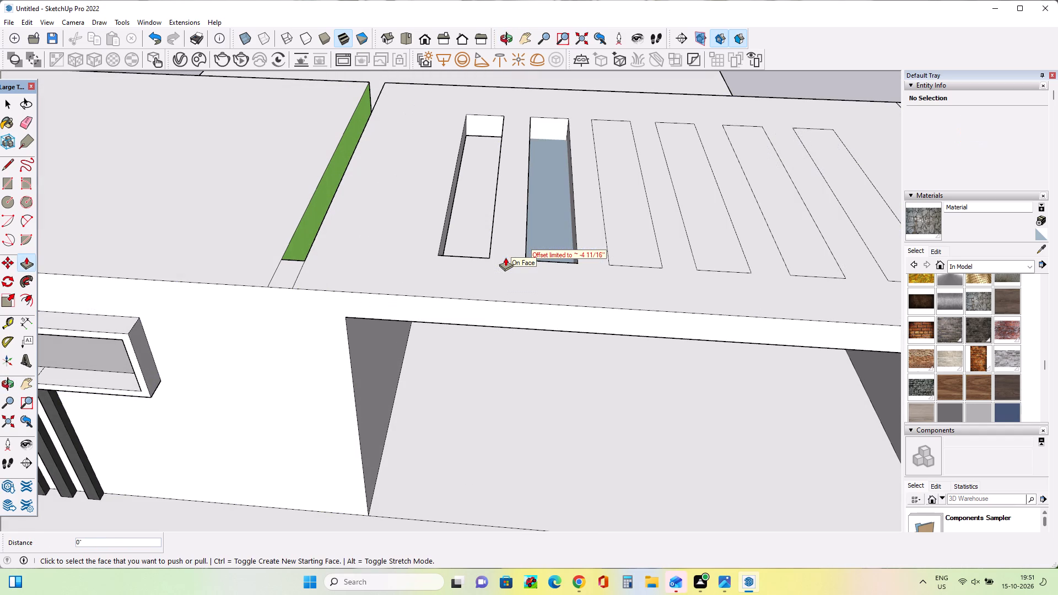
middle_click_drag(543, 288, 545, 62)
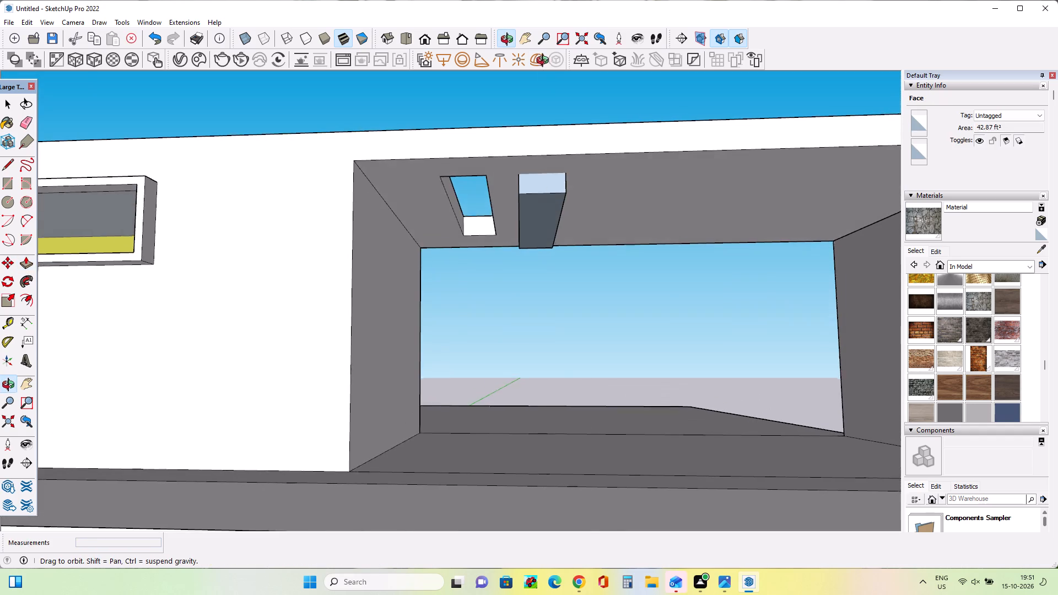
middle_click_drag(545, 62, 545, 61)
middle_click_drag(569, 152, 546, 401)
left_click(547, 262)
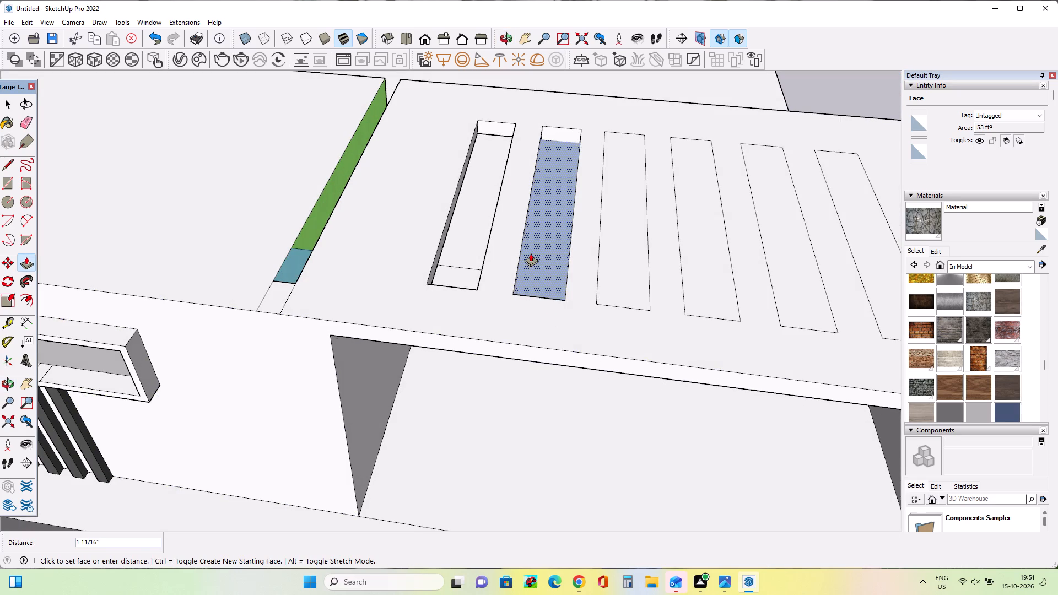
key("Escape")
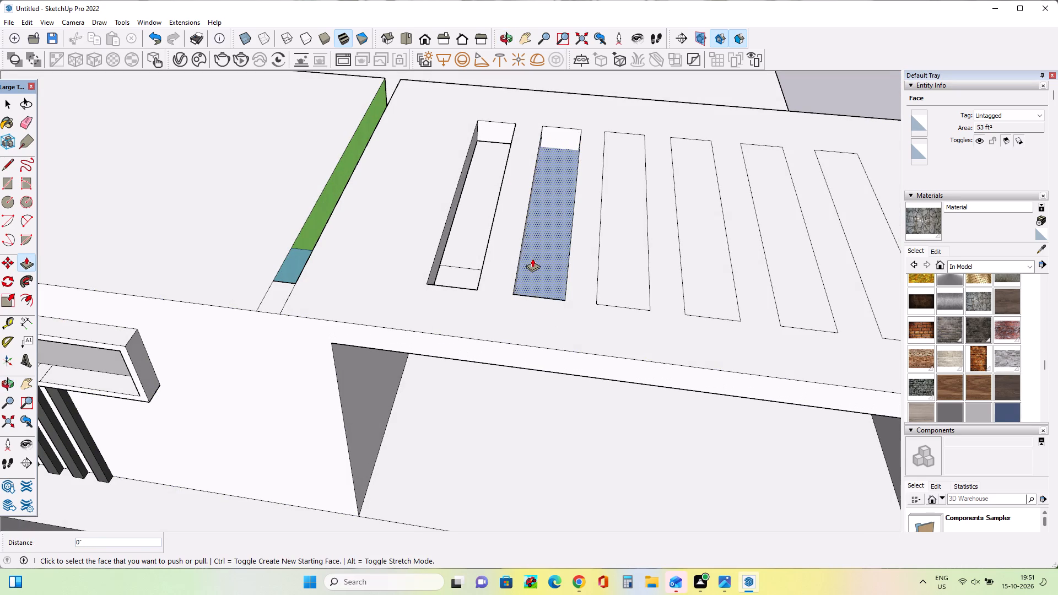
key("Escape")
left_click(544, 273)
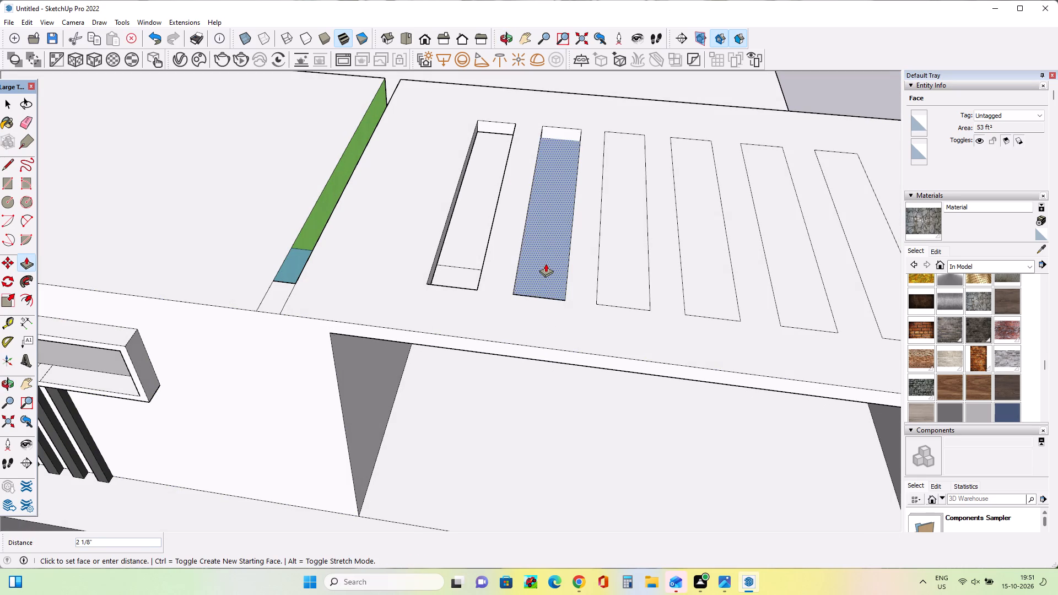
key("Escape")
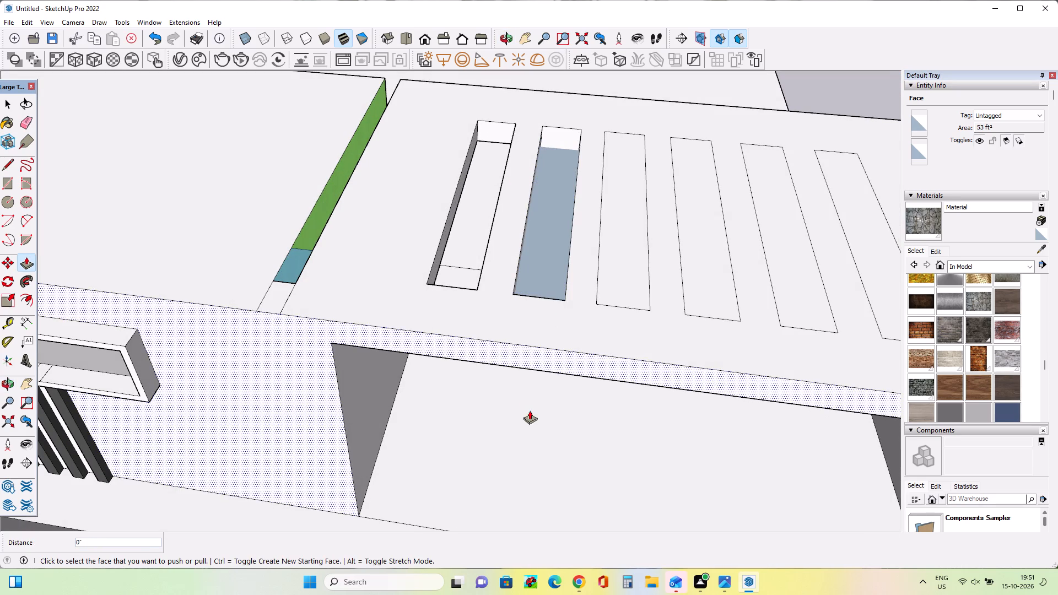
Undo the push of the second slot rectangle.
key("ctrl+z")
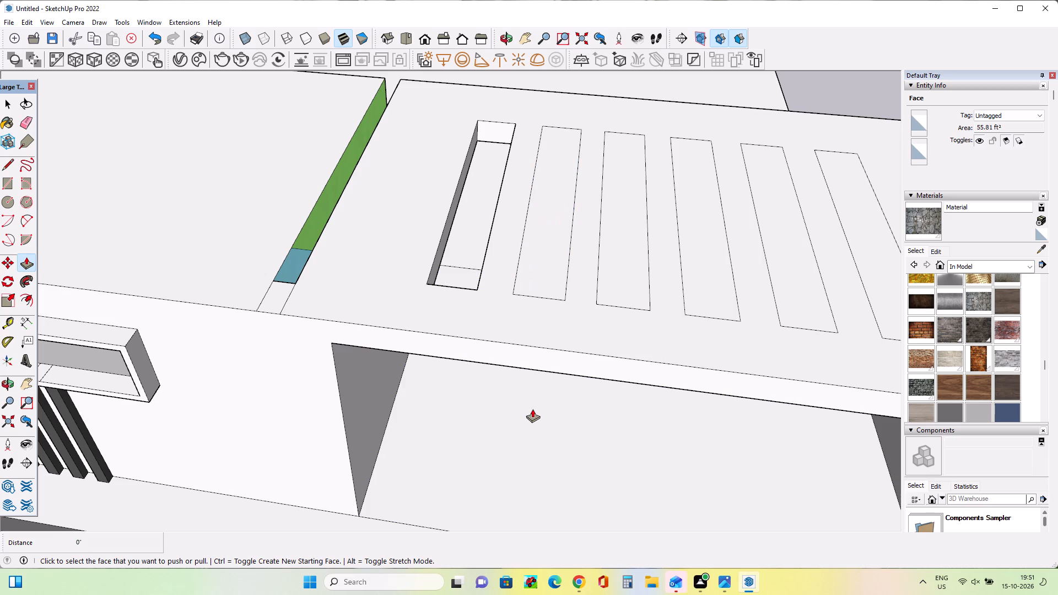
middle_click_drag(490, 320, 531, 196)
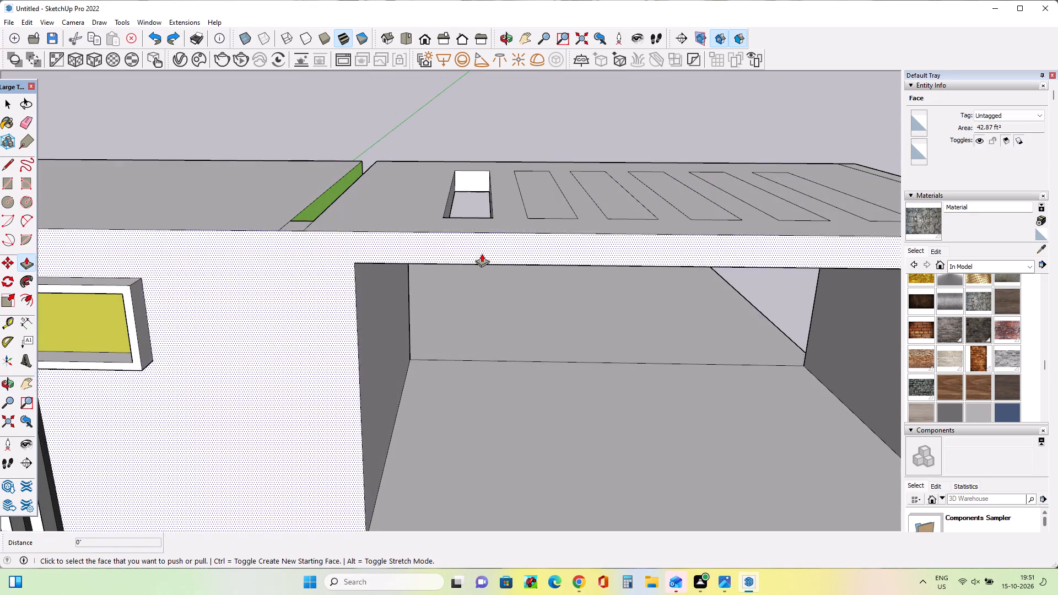
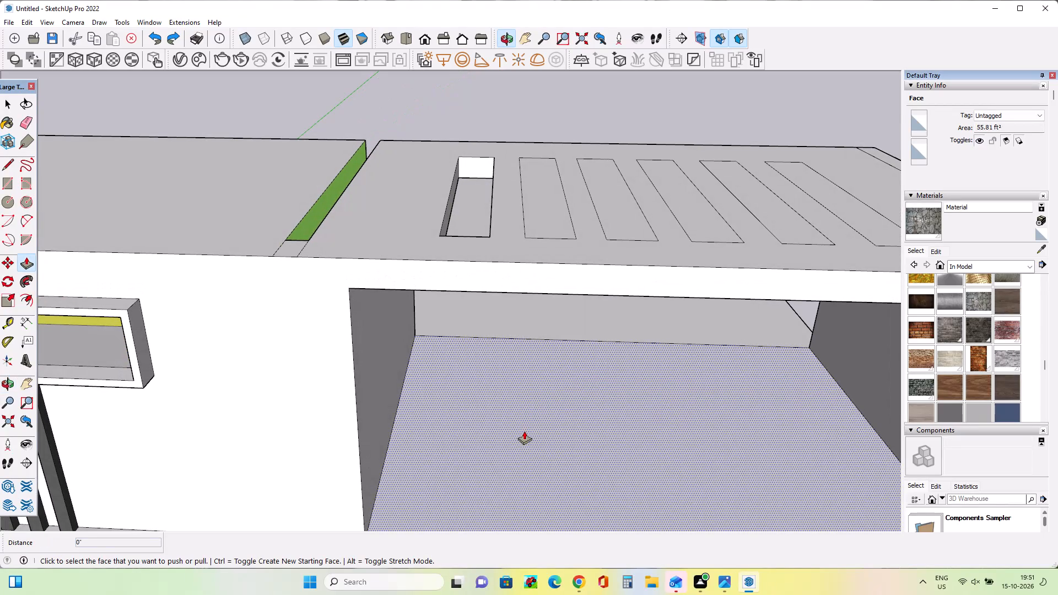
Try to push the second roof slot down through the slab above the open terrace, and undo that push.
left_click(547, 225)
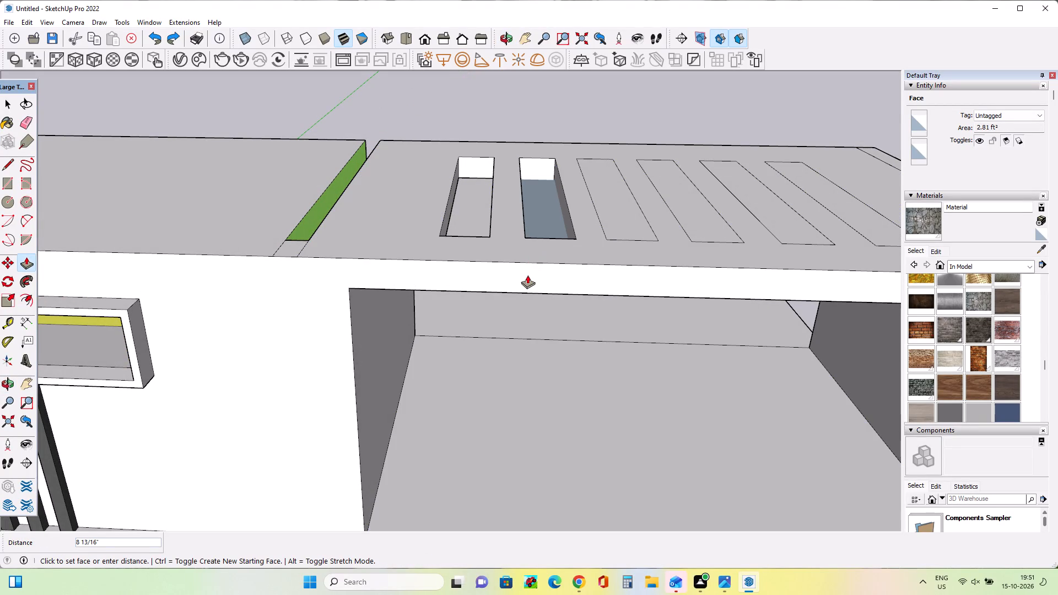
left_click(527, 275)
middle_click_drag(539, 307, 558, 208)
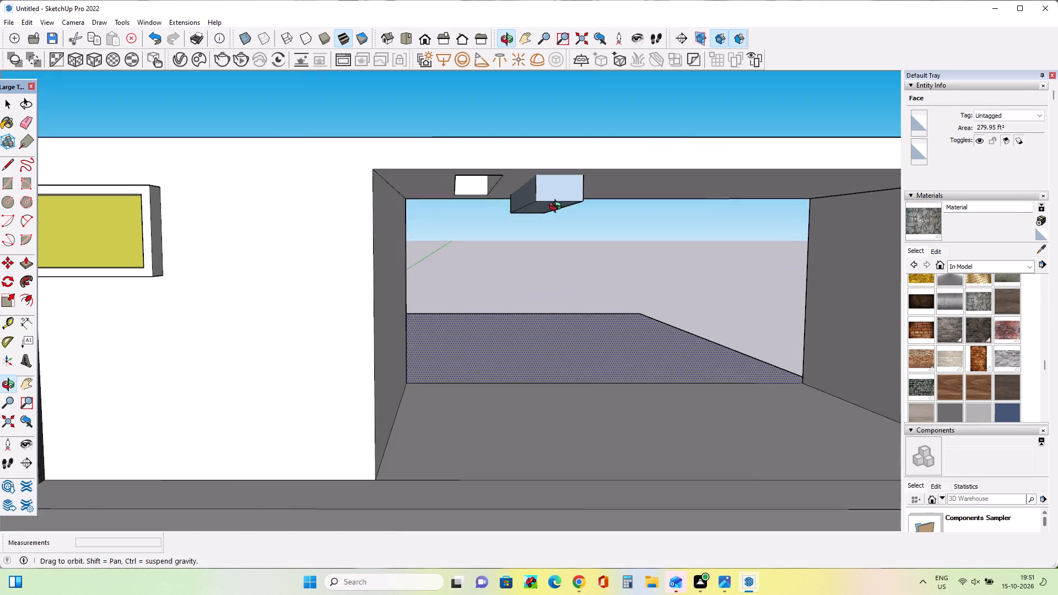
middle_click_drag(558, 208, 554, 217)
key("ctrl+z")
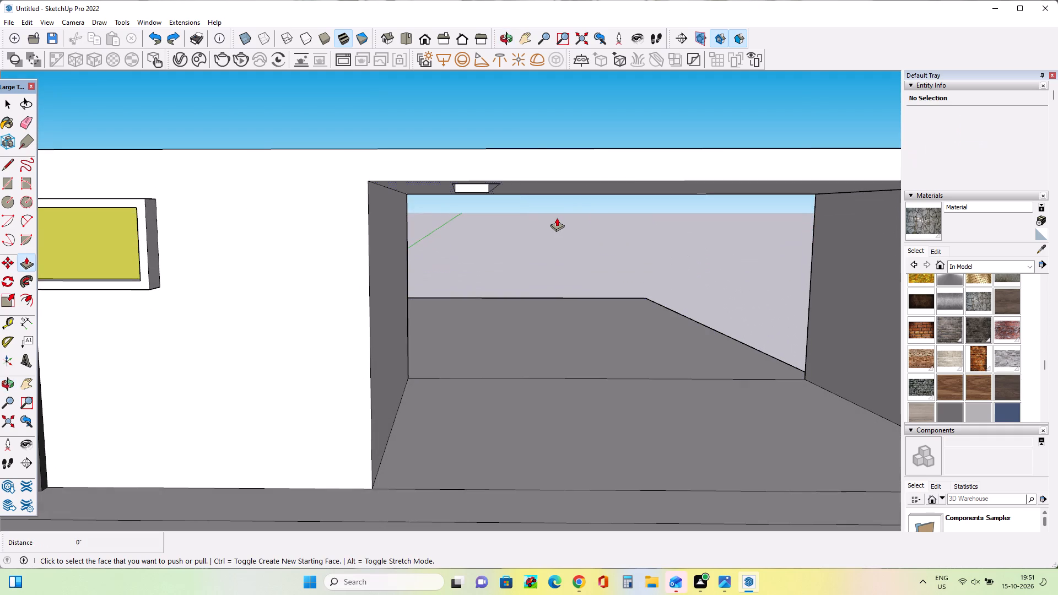
Push the second slot face down through the roof slab to cut an opening matching the first slot.
middle_click_drag(537, 137, 507, 243)
left_click(553, 210)
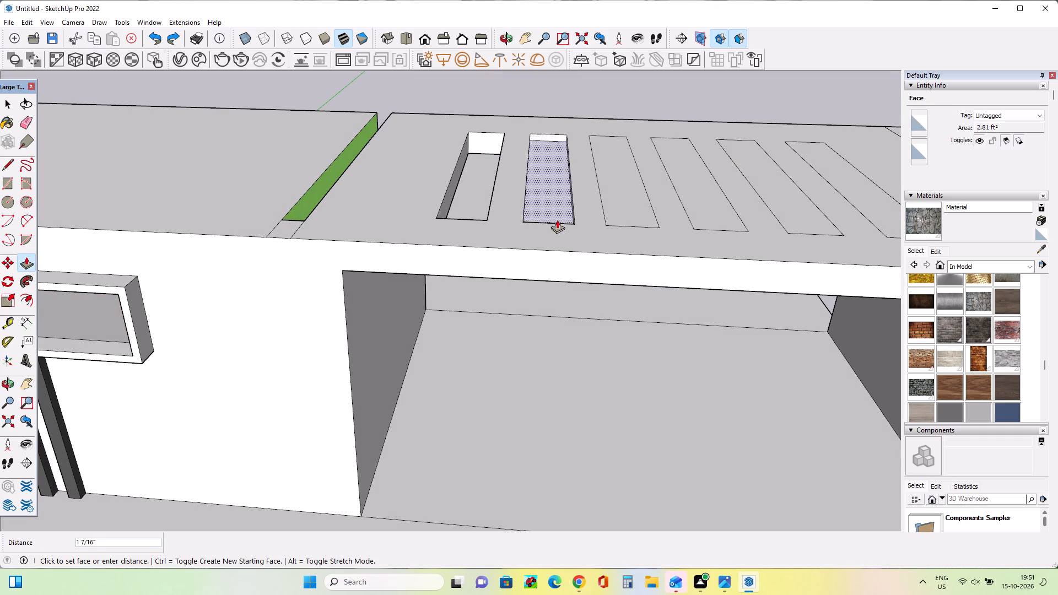
left_click(537, 249)
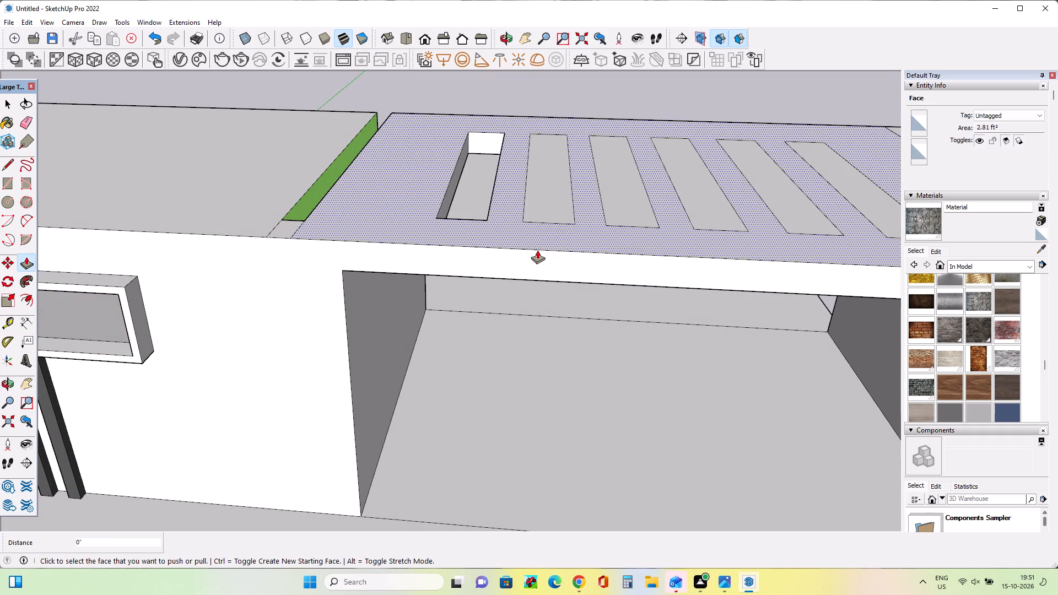
left_click(560, 198)
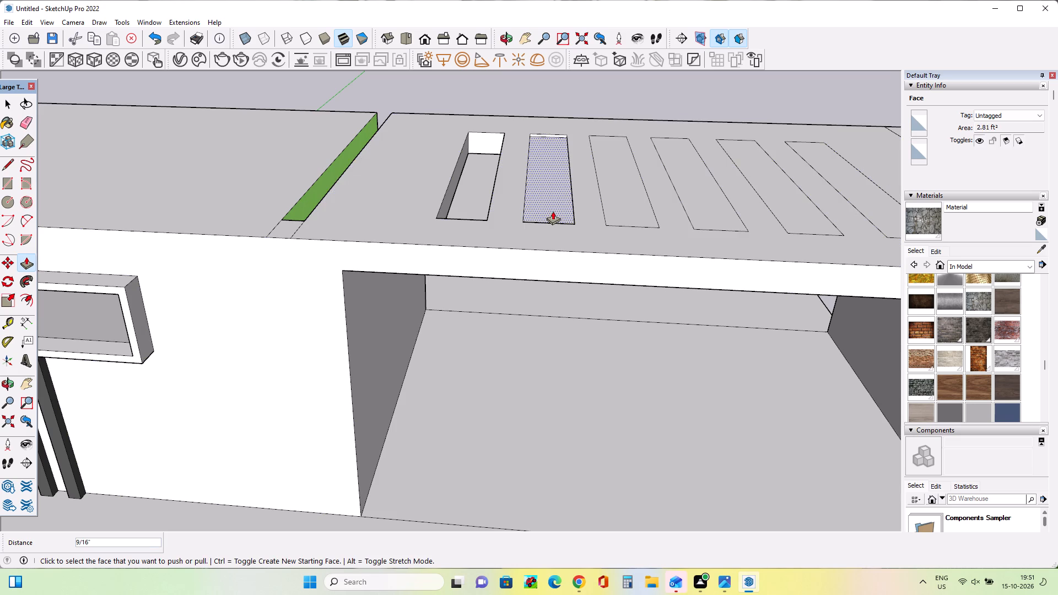
left_click(553, 211)
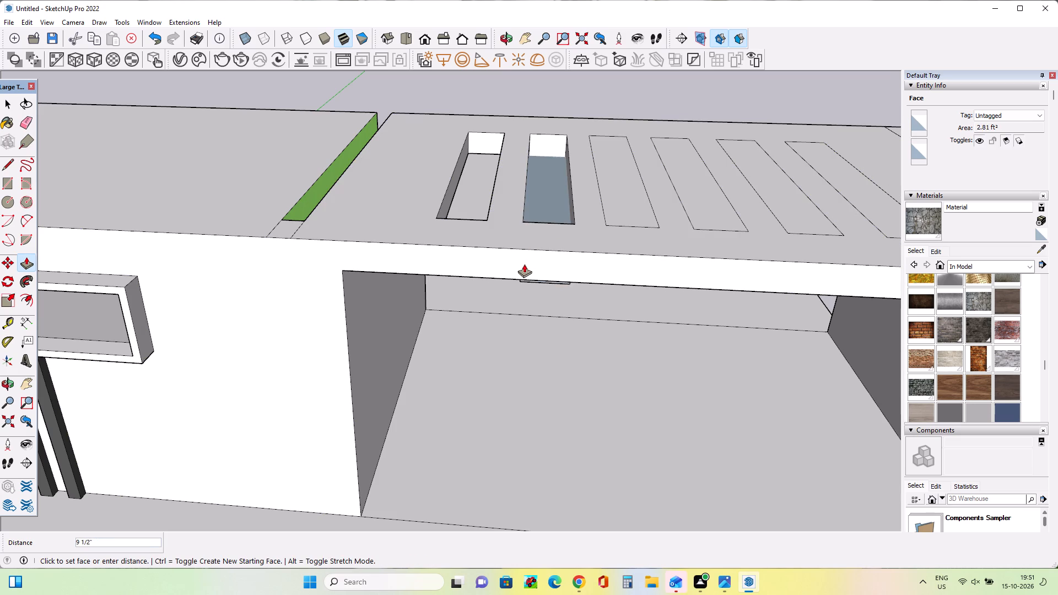
left_click(492, 277)
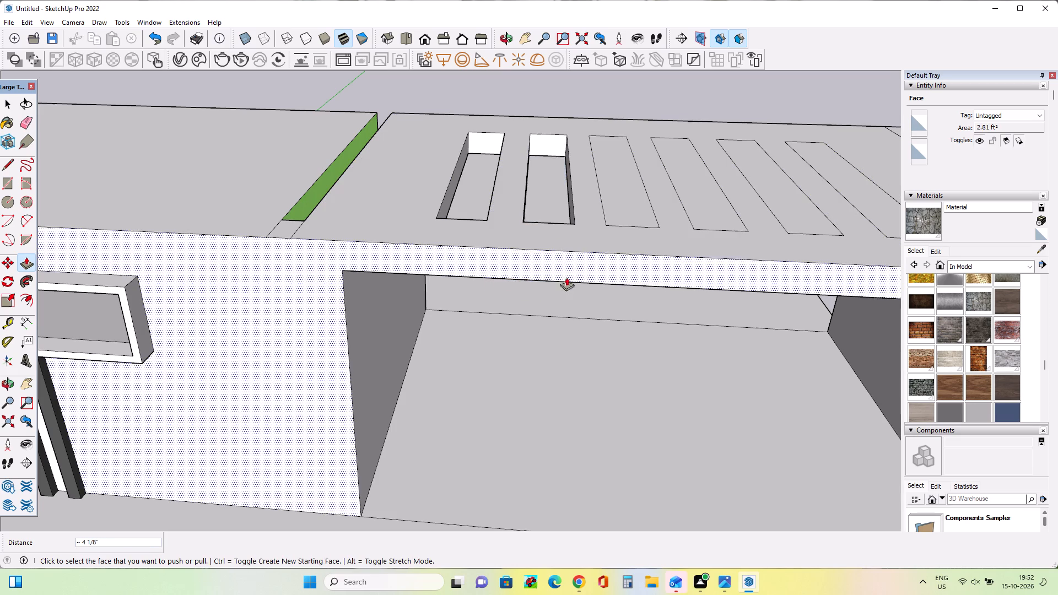
Push the third and fourth slot faces about 4 11/16" down through the roof slab to open them.
middle_click_drag(627, 256, 549, 236)
left_click(620, 204)
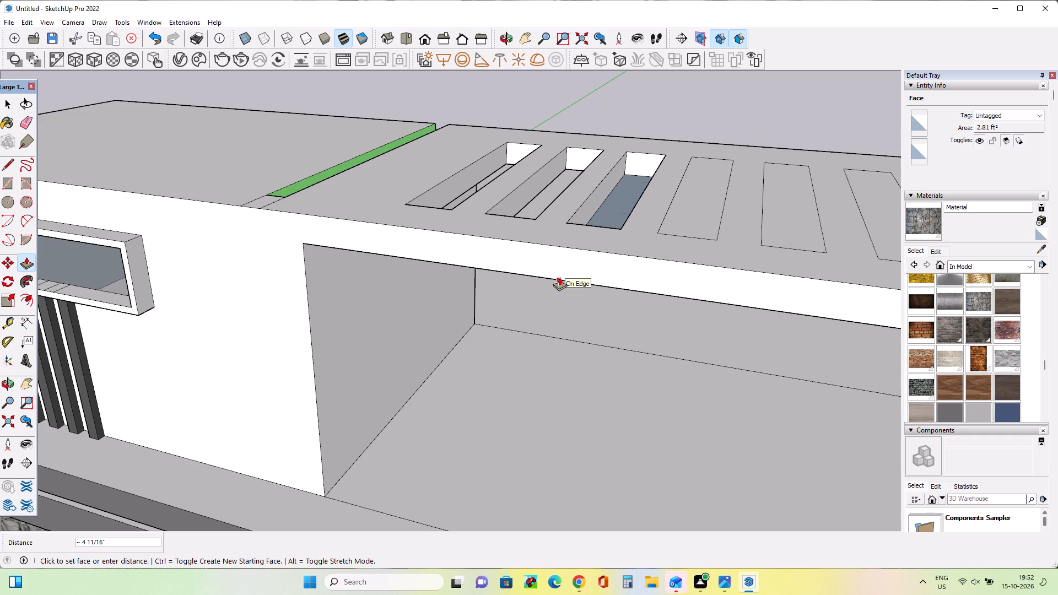
left_click(559, 277)
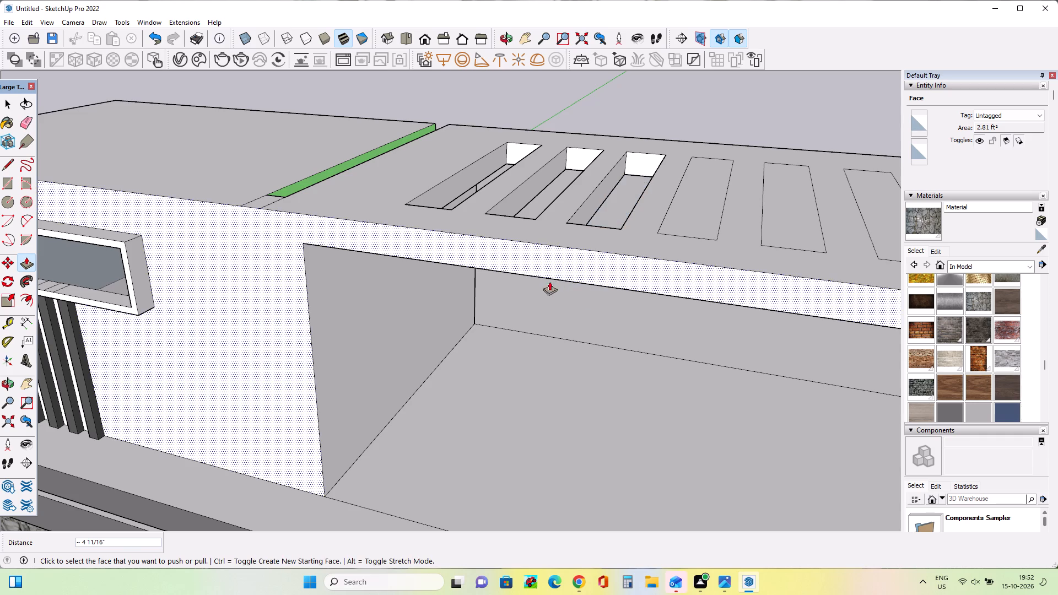
middle_click_drag(533, 281, 548, 284)
left_click(714, 219)
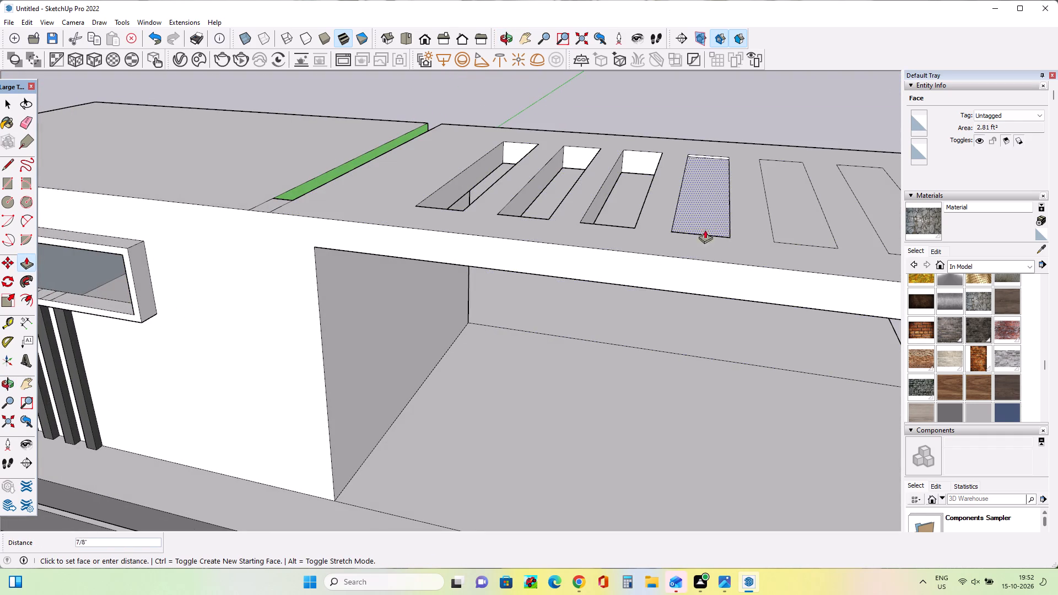
left_click(655, 288)
Push the two remaining slot faces, the fifth and sixth, down through the roof slab to open them.
scroll(536, 211, "down", 6)
left_click(629, 211)
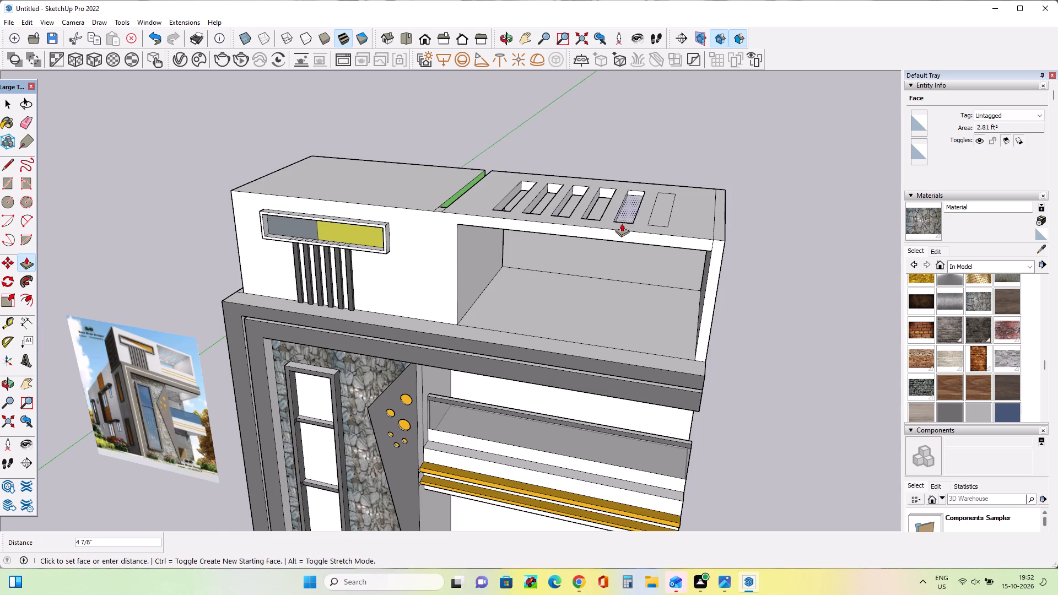
scroll(614, 235, "up", 2)
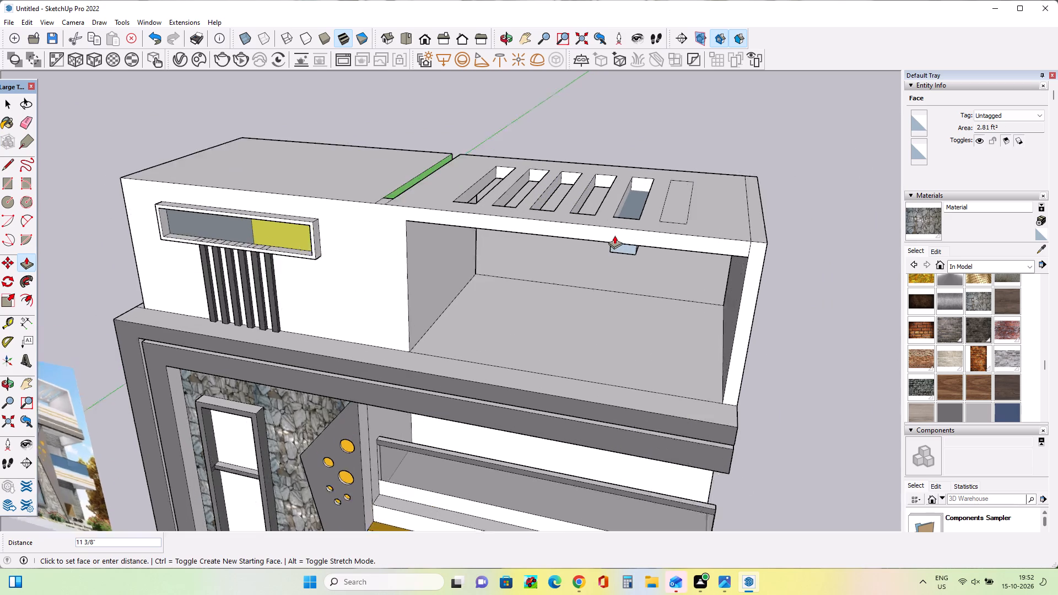
scroll(614, 235, "up", 6)
left_click(617, 245)
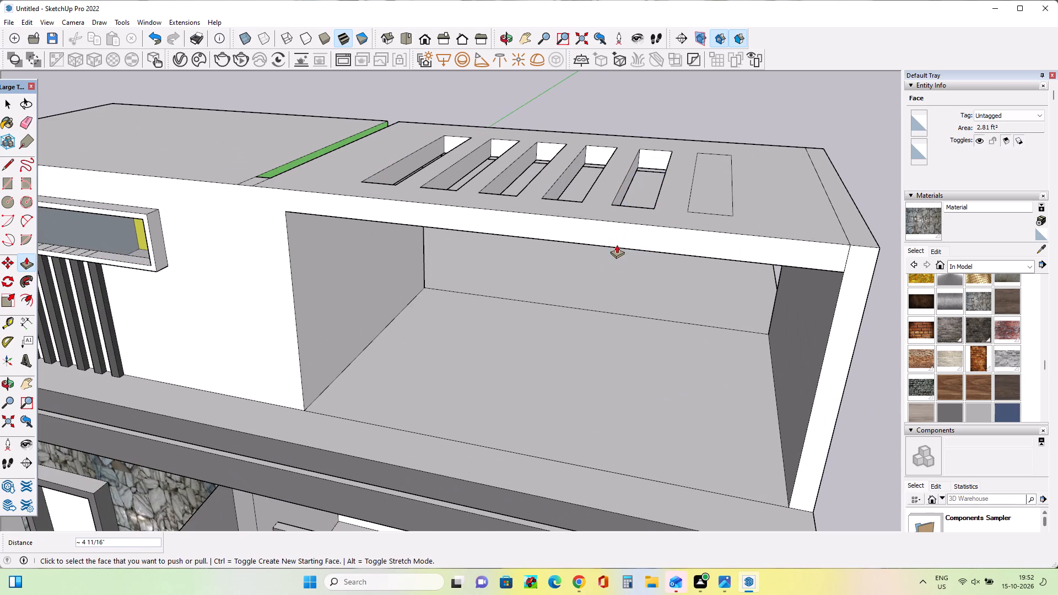
left_click(716, 185)
left_click(704, 197)
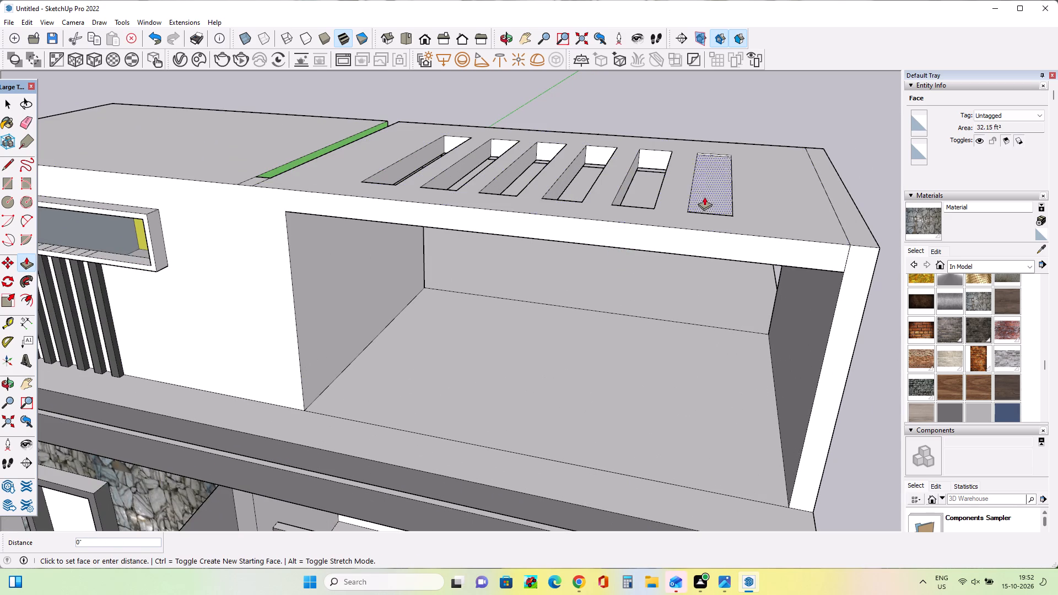
left_click(673, 251)
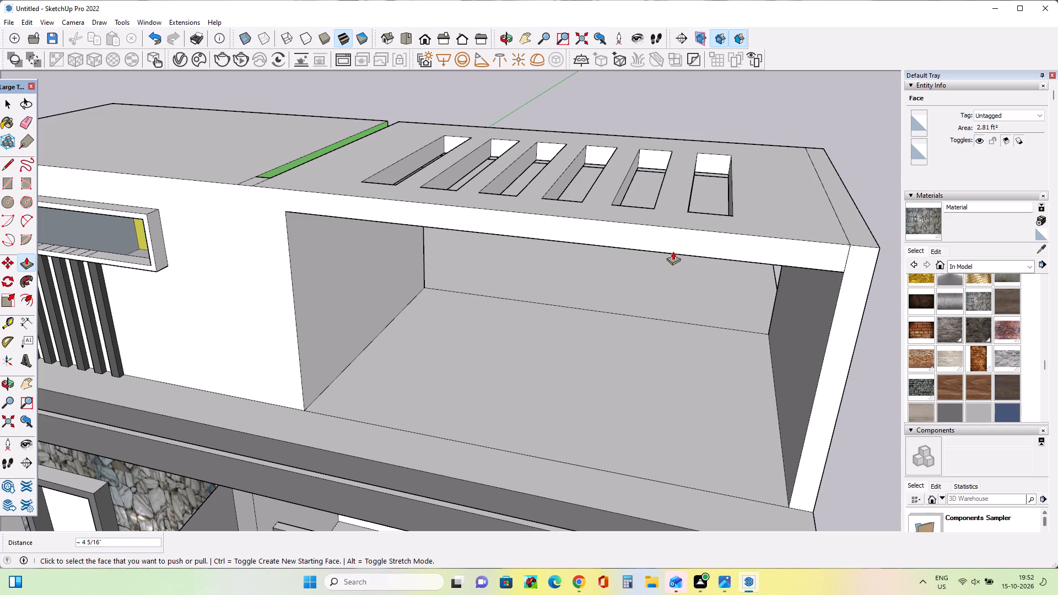
Inspect the slotted roof and the whole facade from several angles beside the reference picture.
middle_click_drag(699, 228, 823, 230)
scroll(822, 231, "down", 7)
middle_click_drag(662, 256, 592, 185)
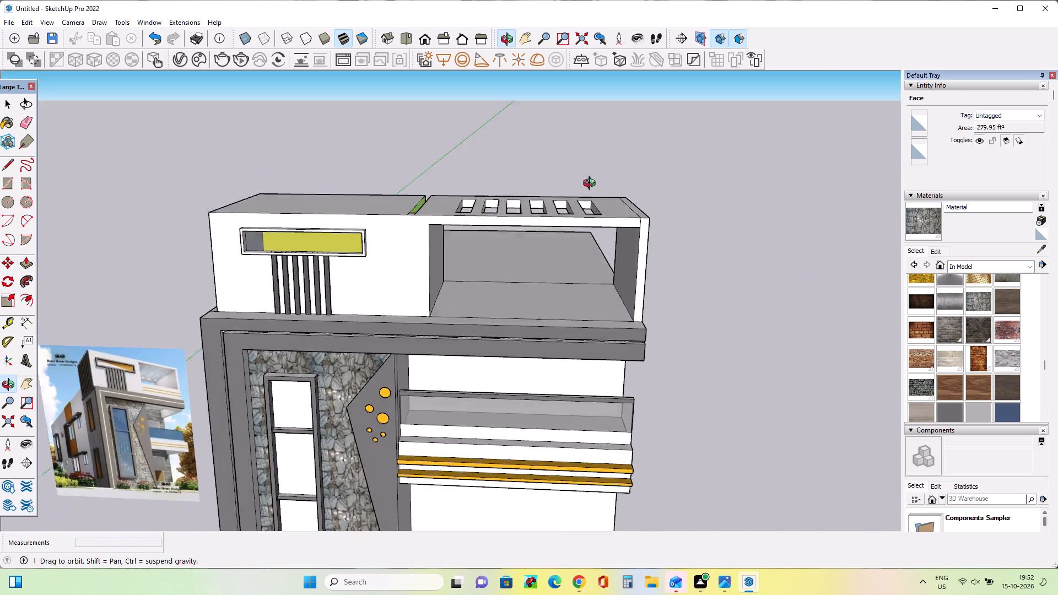
middle_click_drag(592, 185, 587, 156)
scroll(541, 251, "up", 4)
middle_click_drag(543, 269, 589, 264)
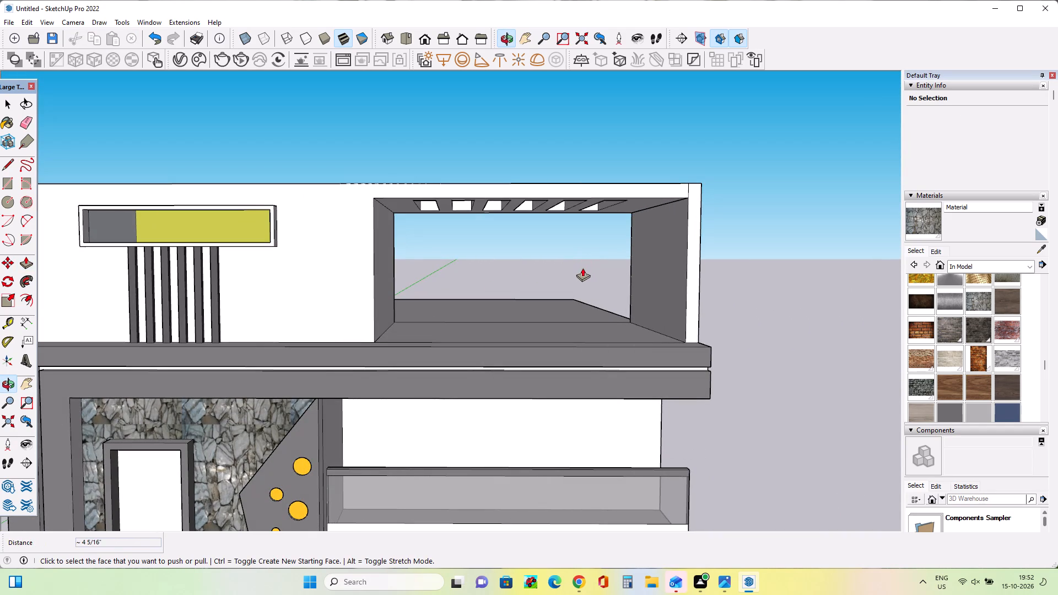
scroll(542, 271, "down", 6)
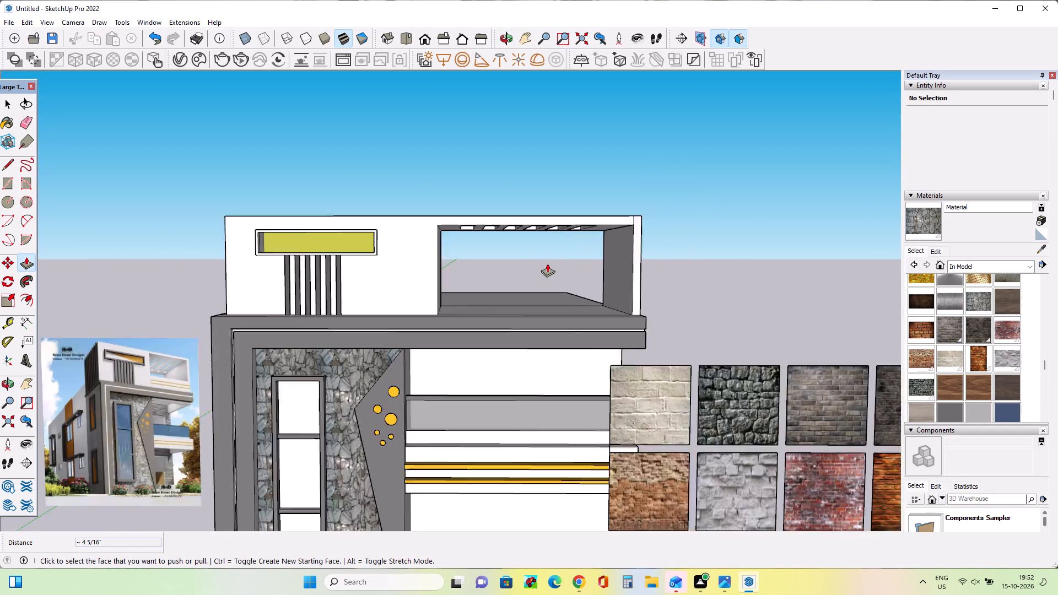
scroll(547, 263, "down", 5)
scroll(450, 406, "up", 4)
middle_click_drag(489, 286, 495, 324)
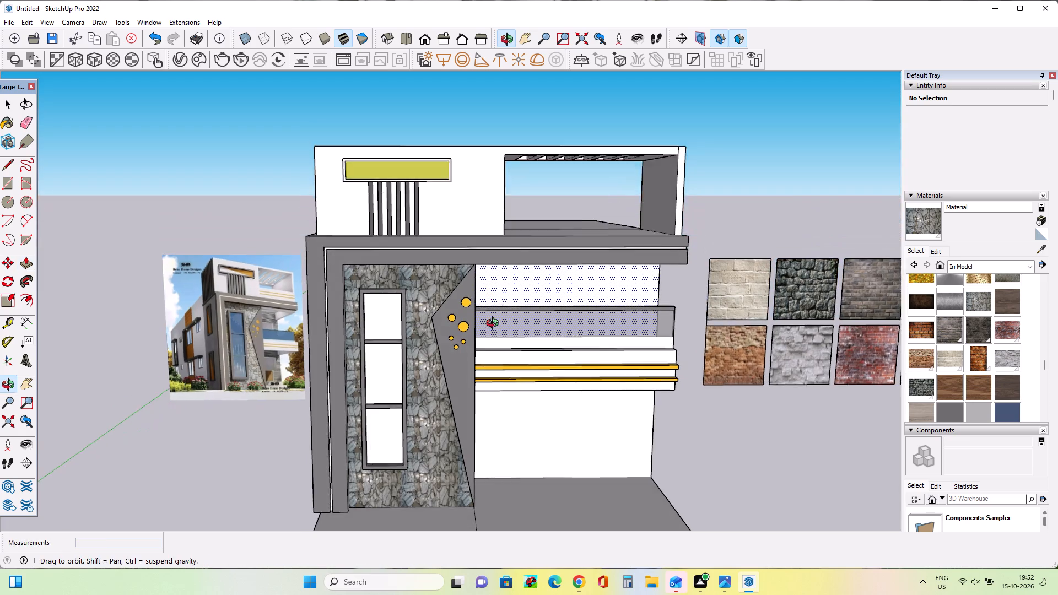
middle_click_drag(495, 324, 494, 329)
scroll(493, 329, "up", 3)
middle_click(493, 329)
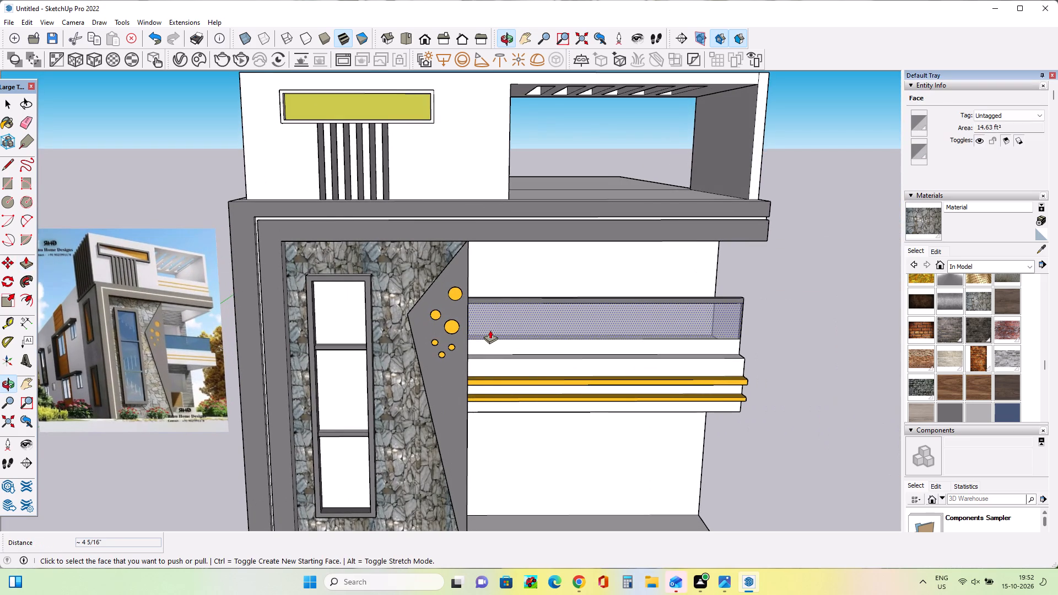
scroll(490, 330, "down", 1)
middle_click_drag(544, 325, 408, 355)
Draw a rectangle about 6' 5 5/8" by 8 13/16" low on the terrace's inner side wall and extrude it about 8' 7 9/16" across the opening.
left_click(0, 181)
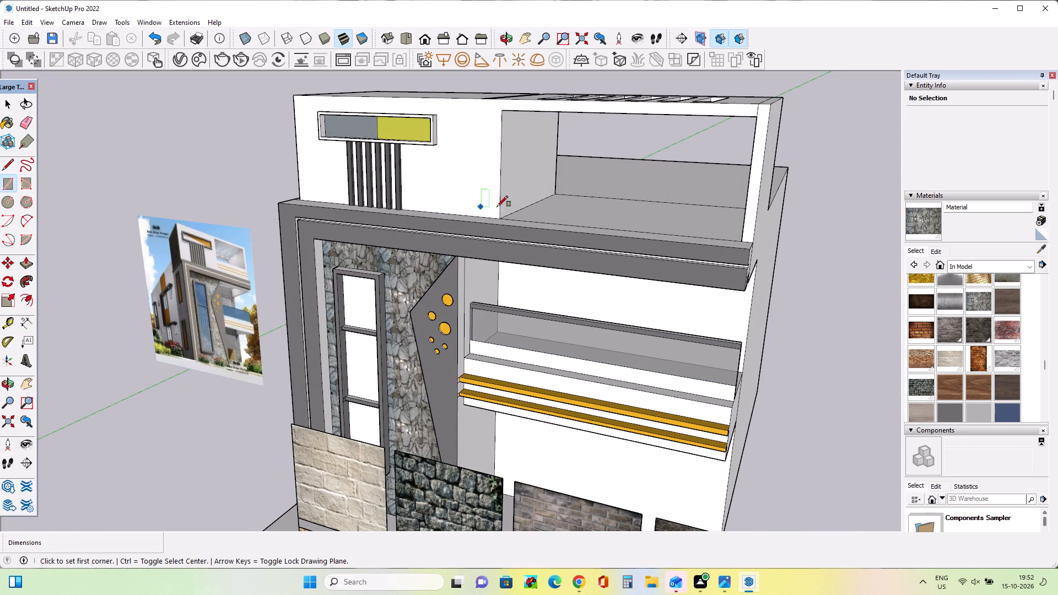
left_click(505, 220)
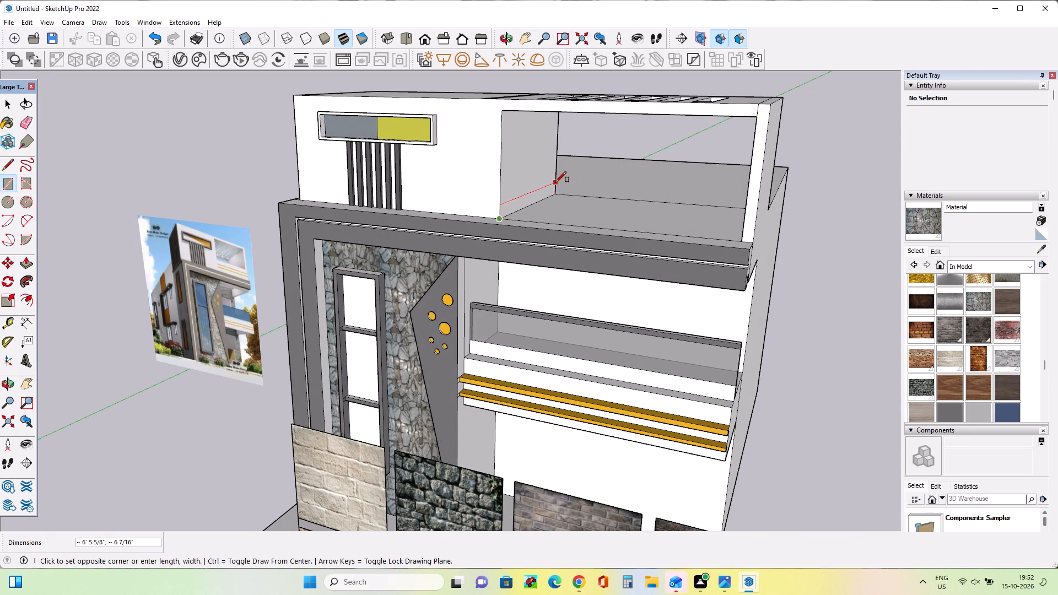
left_click(555, 178)
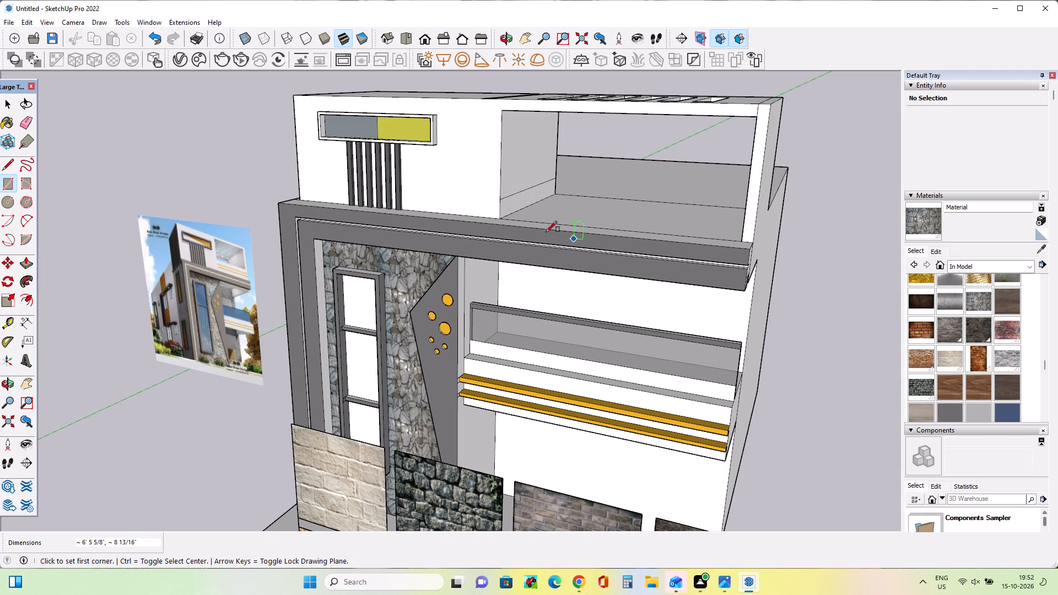
left_click(20, 259)
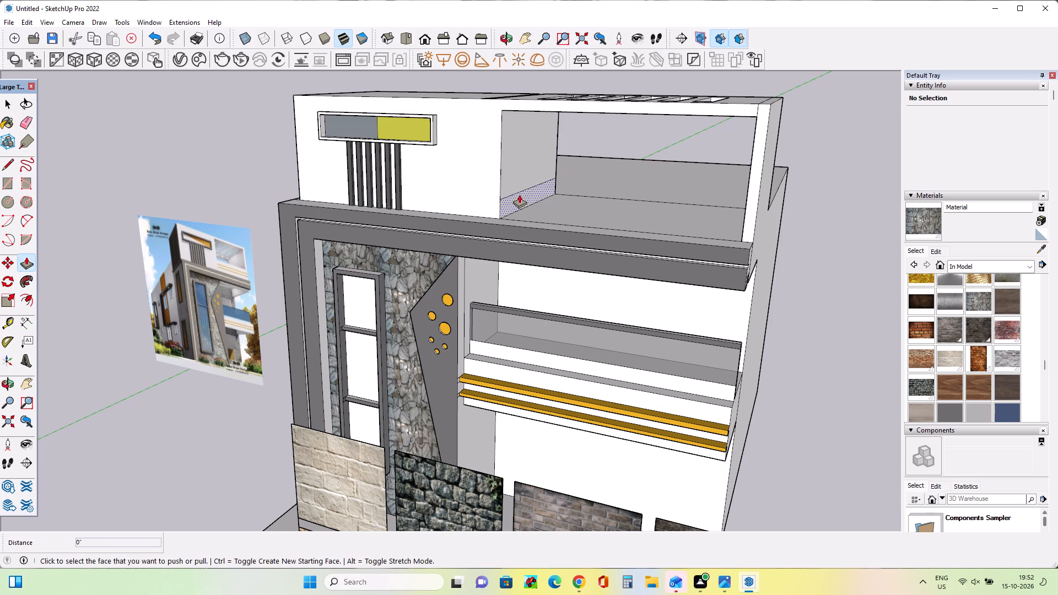
left_click(519, 196)
left_click(749, 223)
Raise the top face of the low block across the terrace opening by 3 1/8".
middle_click_drag(580, 234, 644, 226)
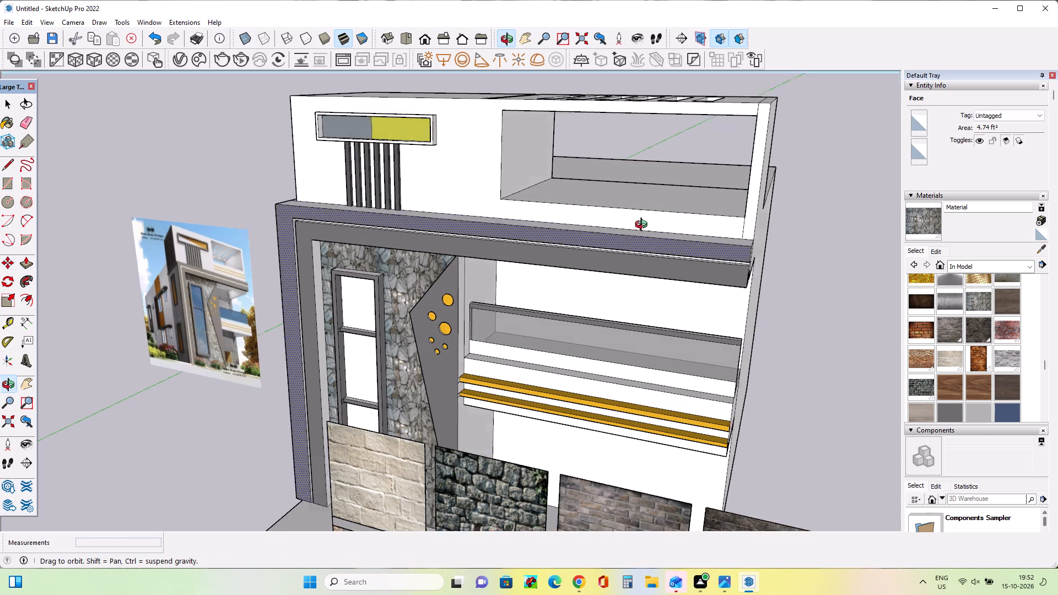
middle_click_drag(644, 226, 732, 205)
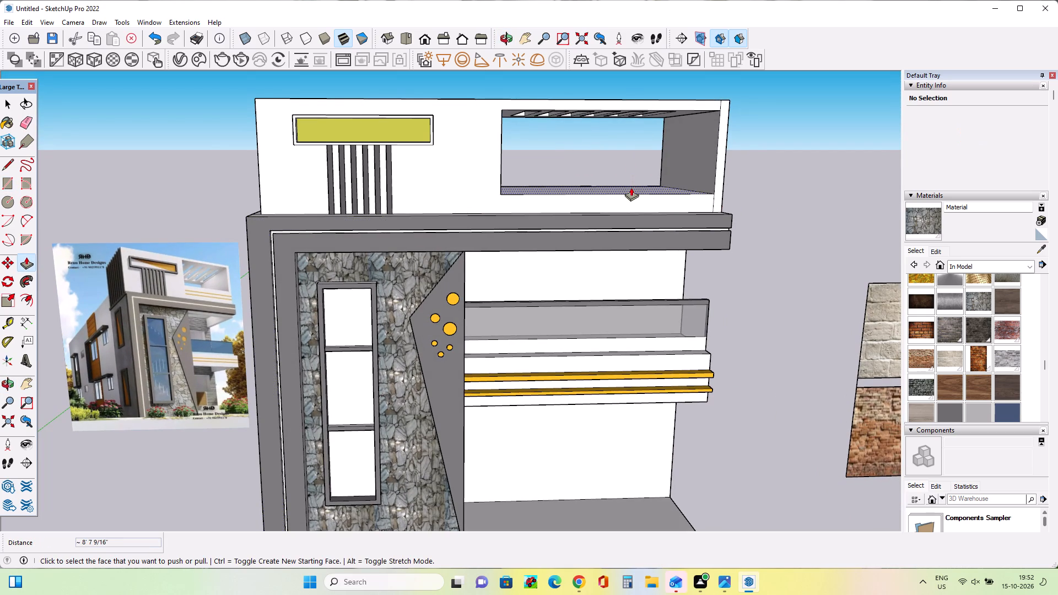
left_click(631, 187)
left_click(632, 182)
Draw a vertical line about 11 15/16" long from the terrace opening's lower corner down the parapet front to its base.
middle_click_drag(612, 230, 603, 214)
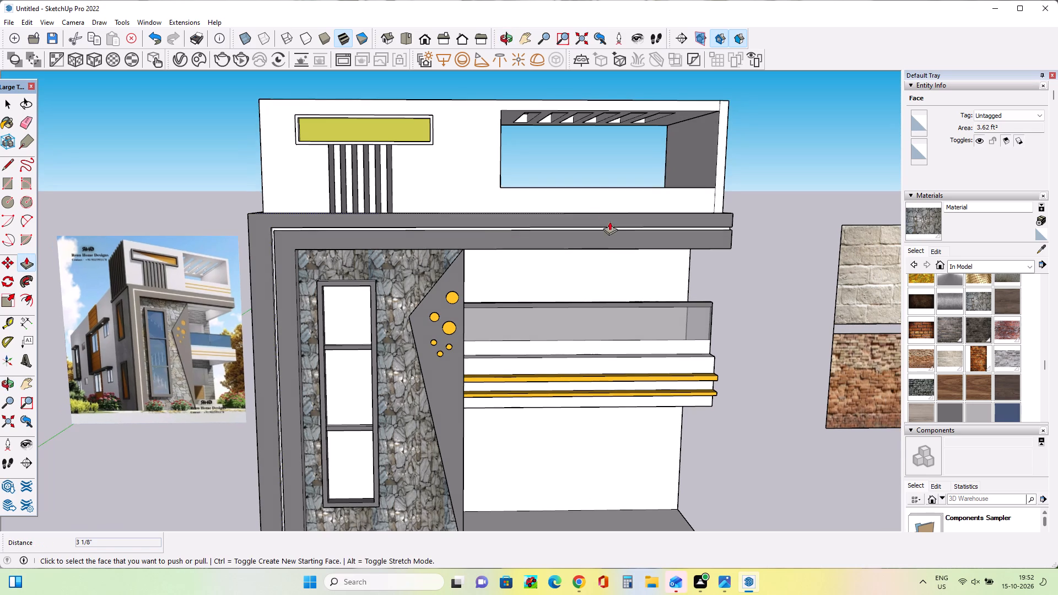
left_click(9, 164)
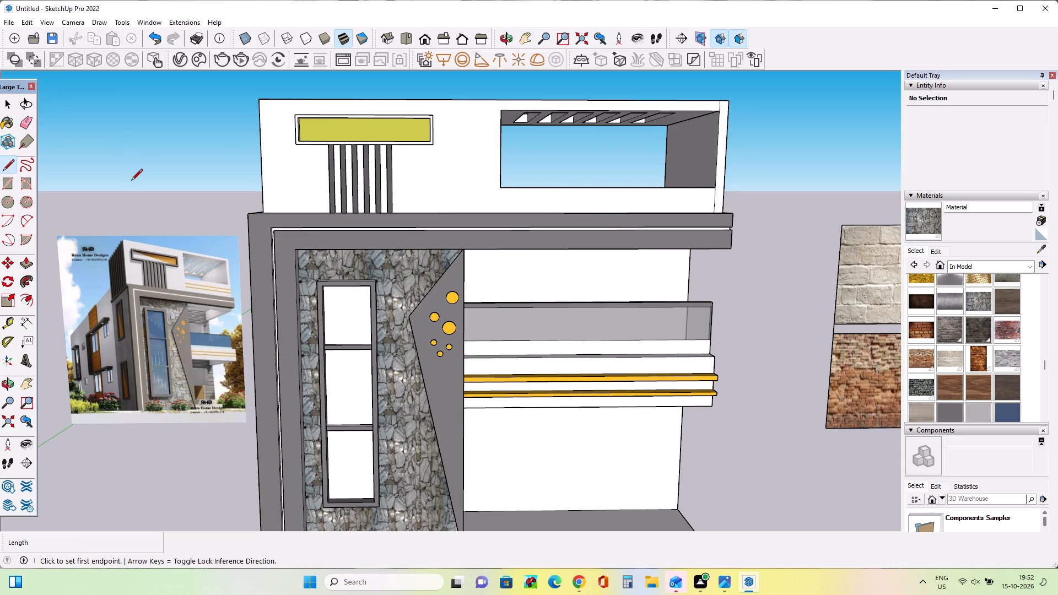
left_click(501, 187)
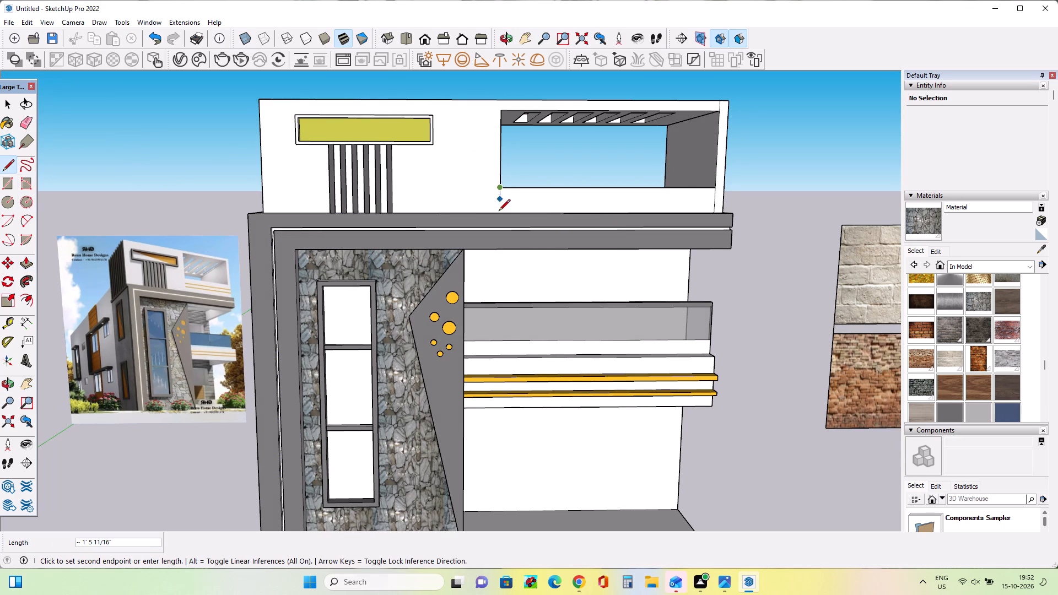
middle_click_drag(501, 211, 516, 321)
left_click(504, 224)
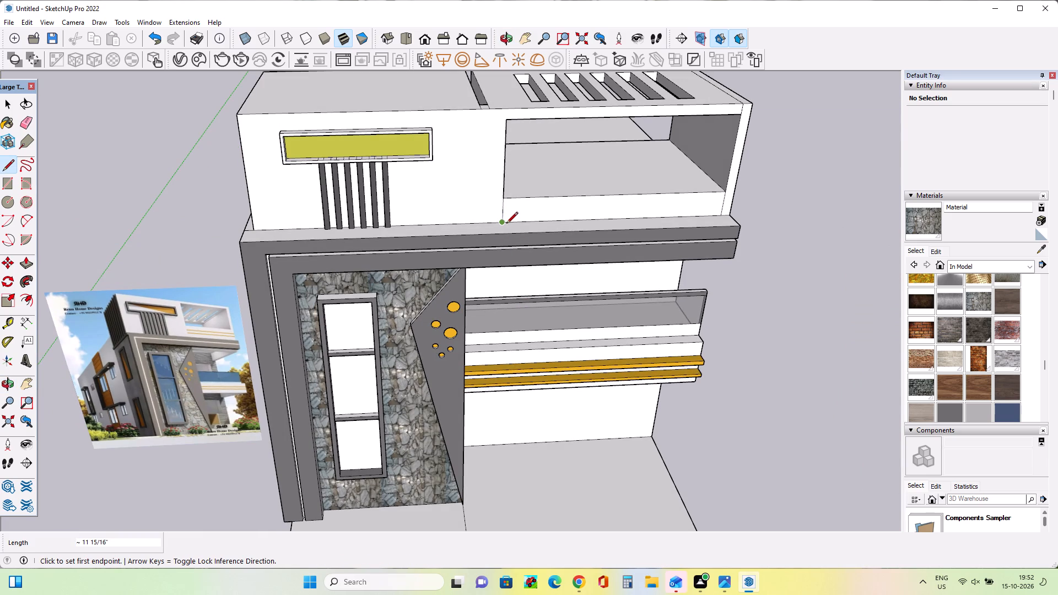
Draw a thin rectangle about 1 1/16" by 8' 7 9/16" across the upper part of the terrace parapet's front face.
left_click(9, 180)
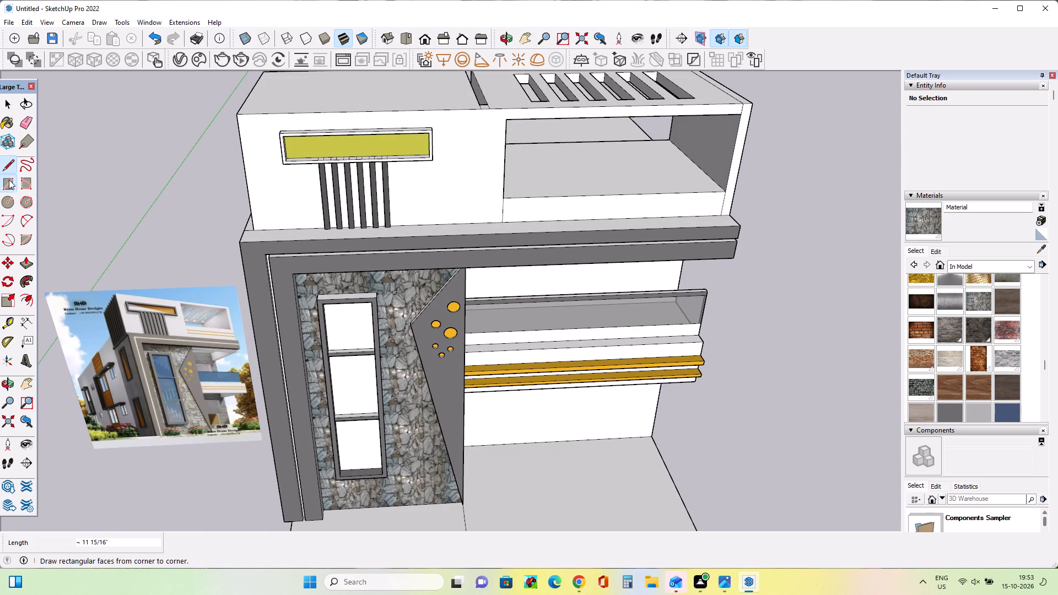
scroll(539, 228, "up", 3)
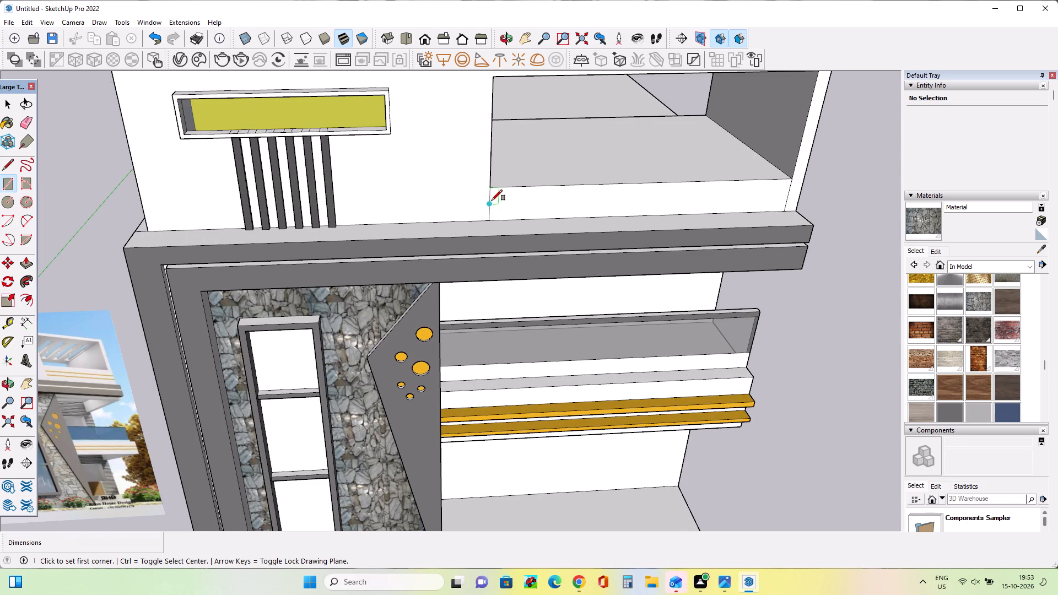
scroll(492, 199, "up", 3)
left_click(492, 197)
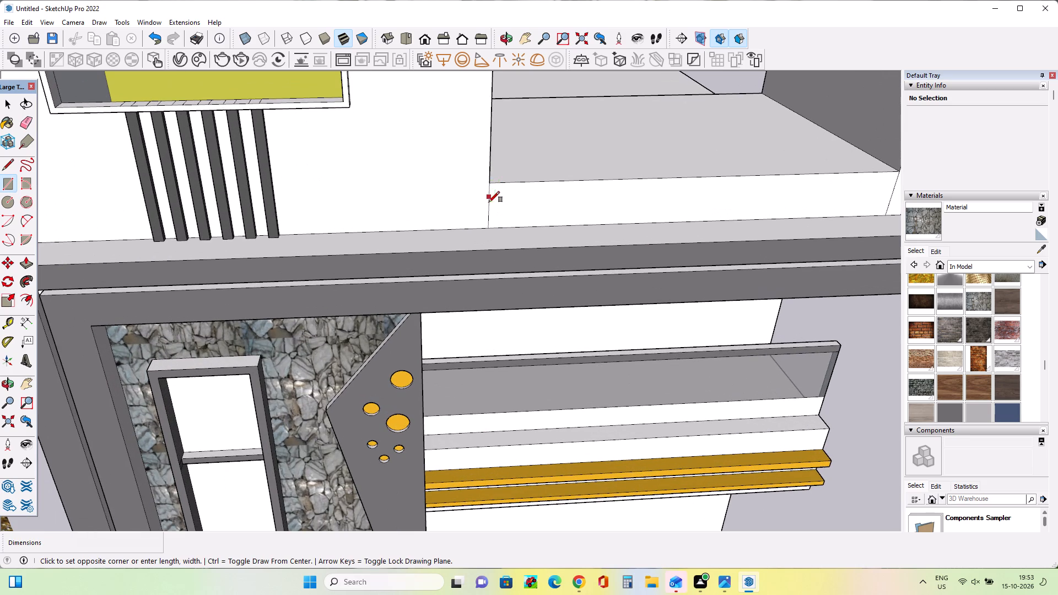
scroll(482, 227, "down", 6)
scroll(716, 211, "up", 4)
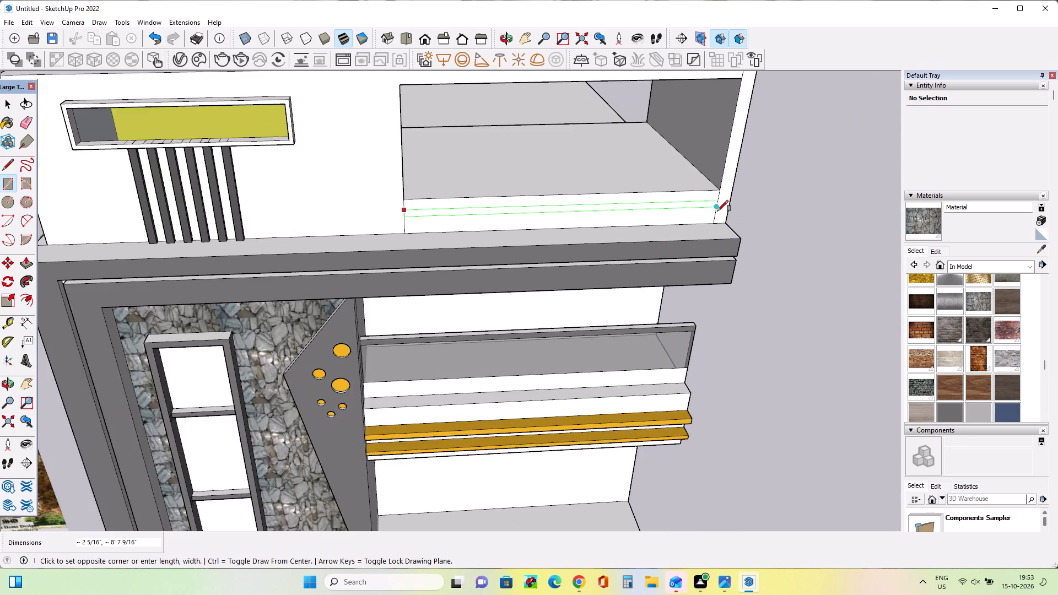
scroll(717, 211, "up", 5)
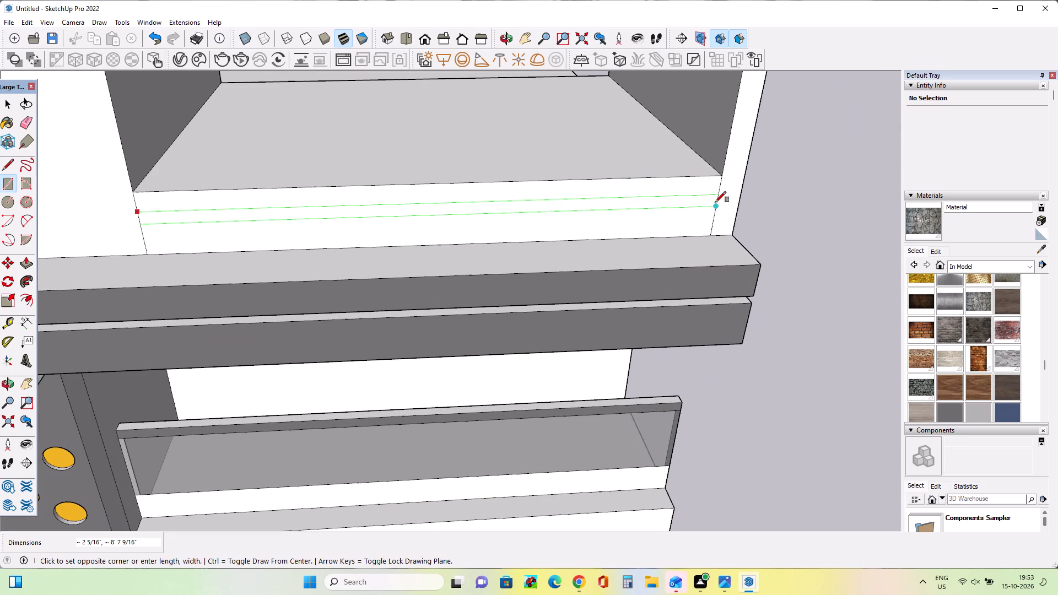
scroll(715, 199, "up", 5)
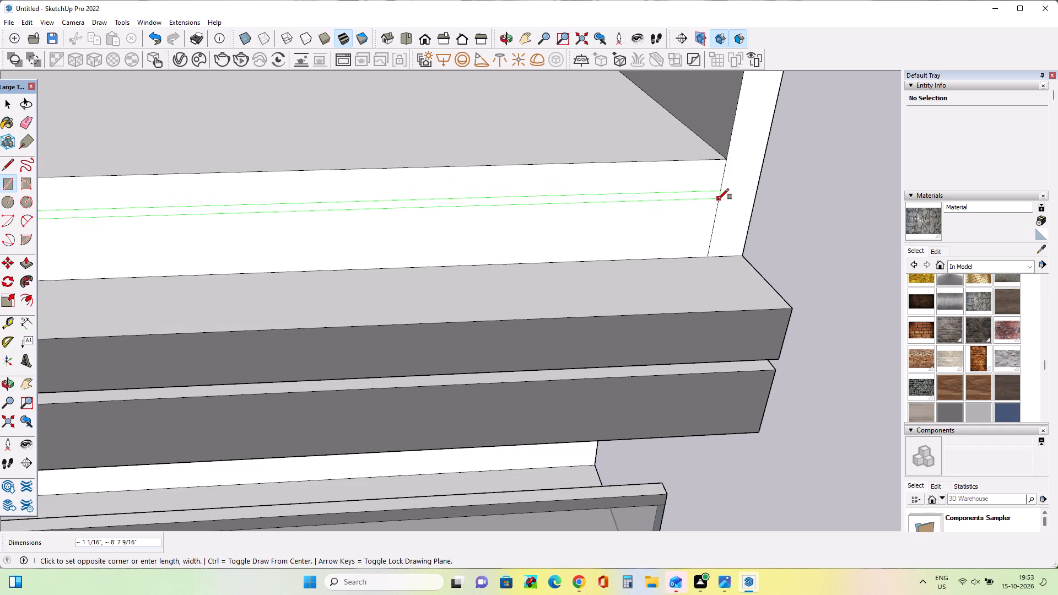
left_click(718, 198)
Draw a second thin rectangle about 7/8" by 8' 7 9/16" across the parapet front, below the first strip.
left_click(715, 228)
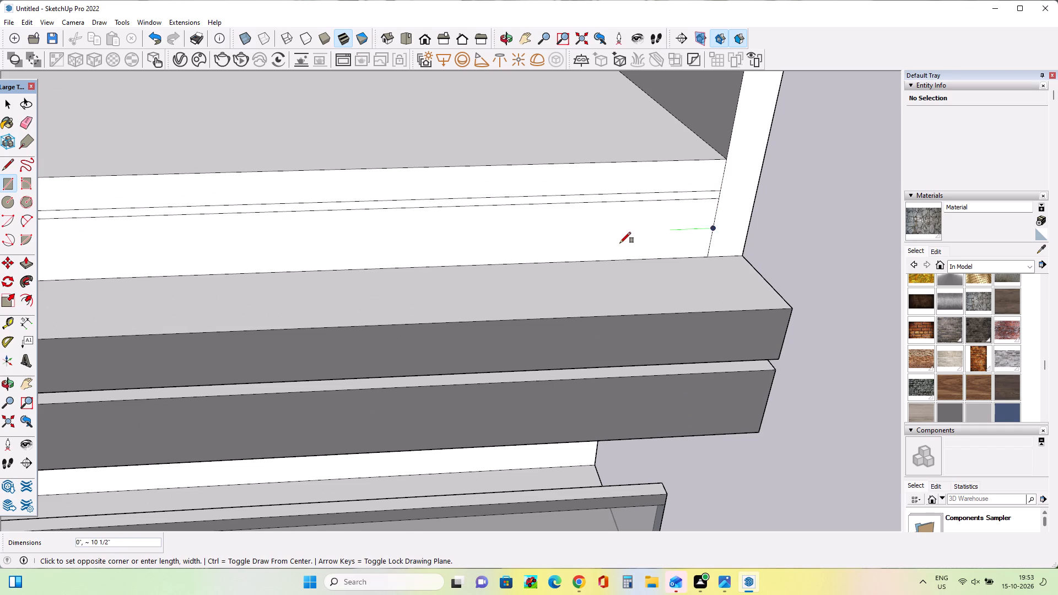
scroll(616, 245, "down", 9)
scroll(244, 252, "up", 8)
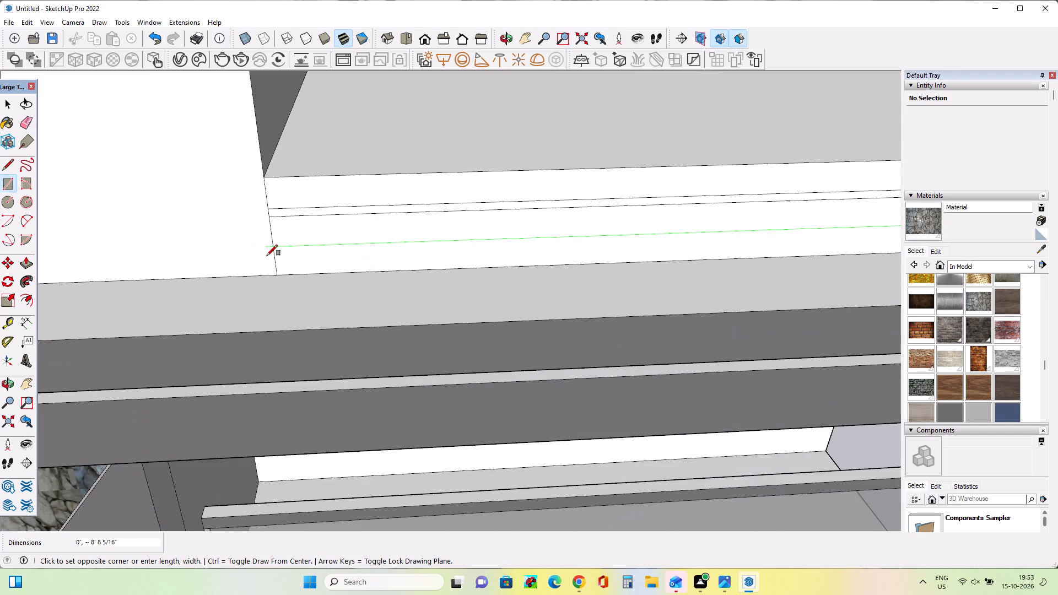
scroll(274, 240, "up", 5)
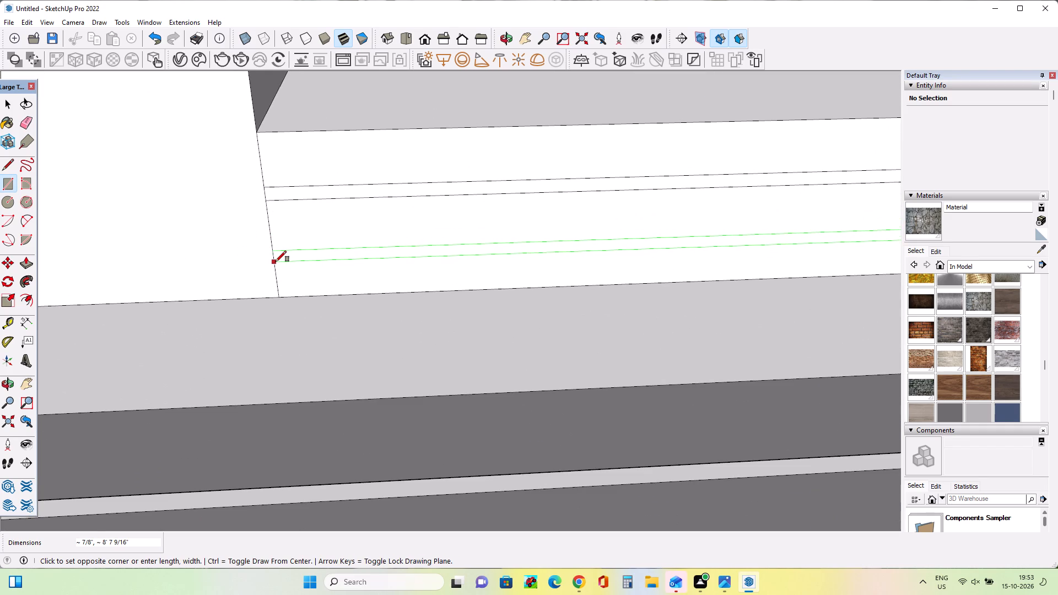
left_click(276, 262)
Extrude both thin strips on the terrace parapet's front outward by 2 1/16".
scroll(260, 265, "down", 10)
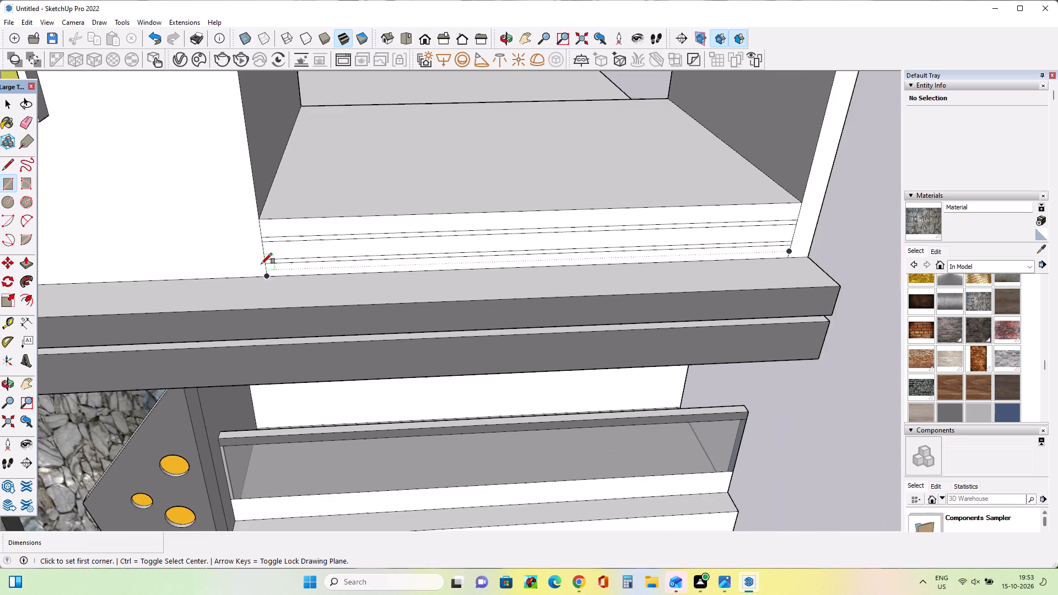
scroll(261, 264, "down", 9)
scroll(324, 266, "down", 3)
middle_click_drag(368, 329, 407, 234)
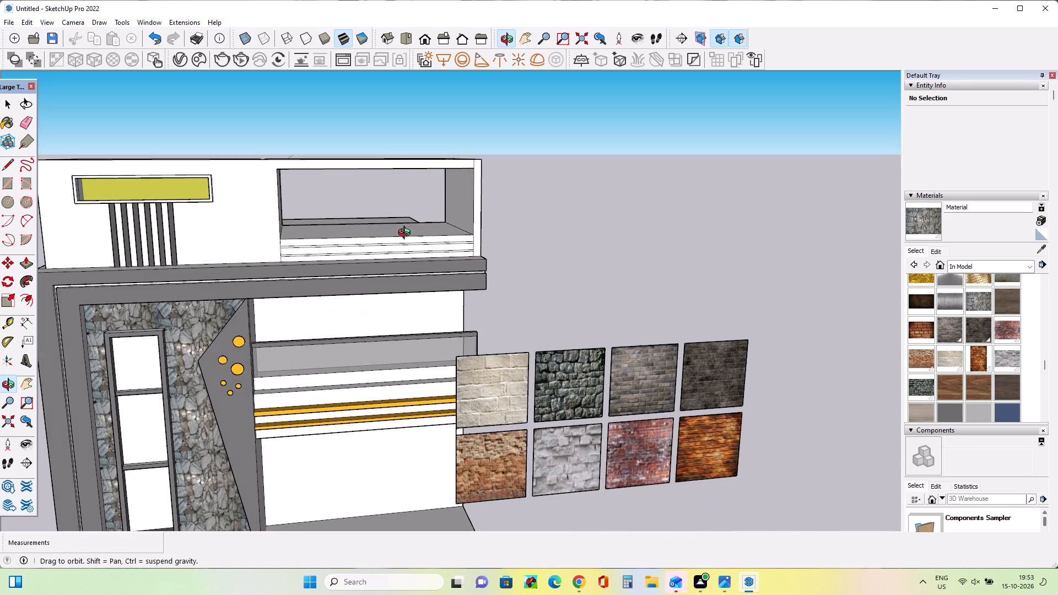
middle_click_drag(407, 234, 418, 226)
scroll(424, 229, "down", 3)
middle_click_drag(442, 263, 438, 282)
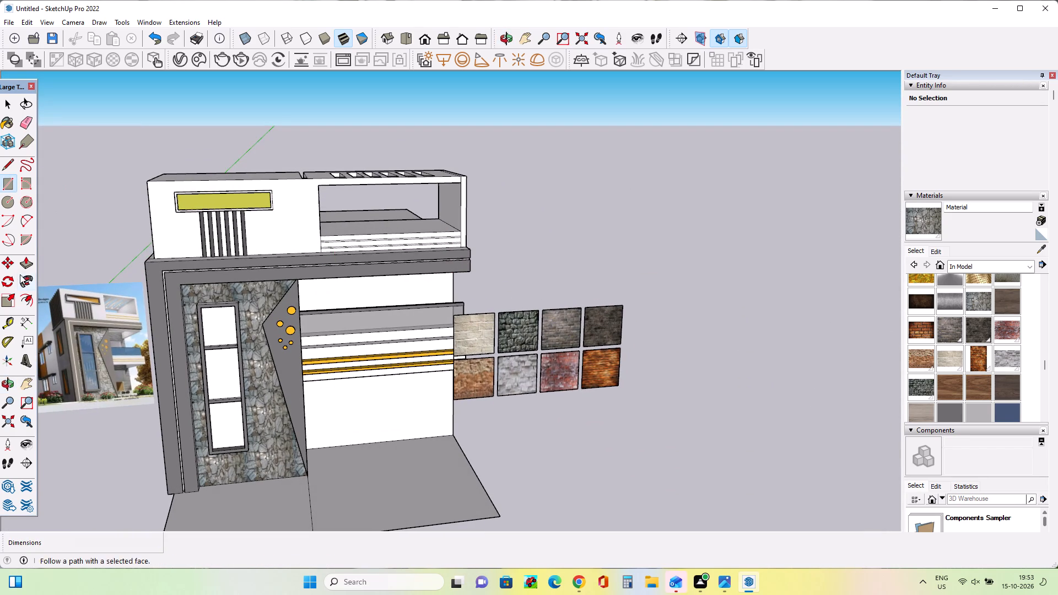
left_click(26, 262)
scroll(379, 283, "up", 10)
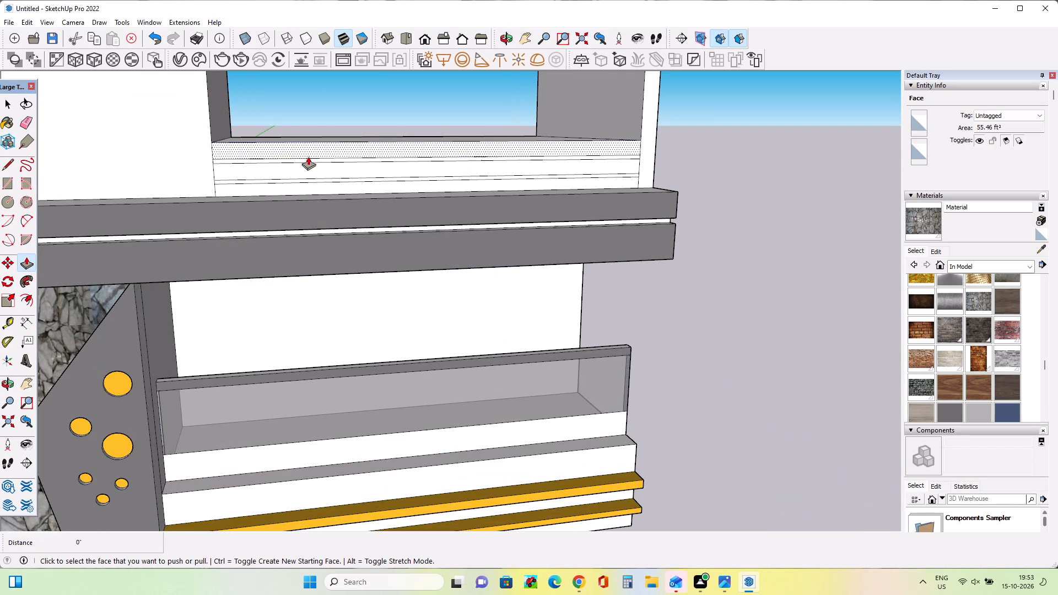
left_click(308, 159)
left_click(306, 161)
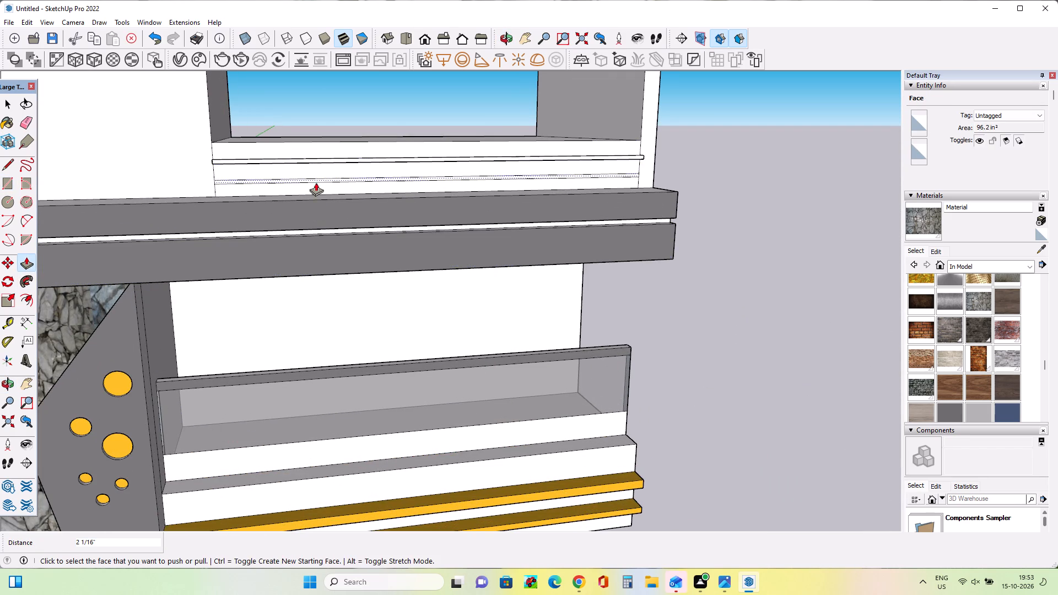
middle_click_drag(317, 182, 350, 248)
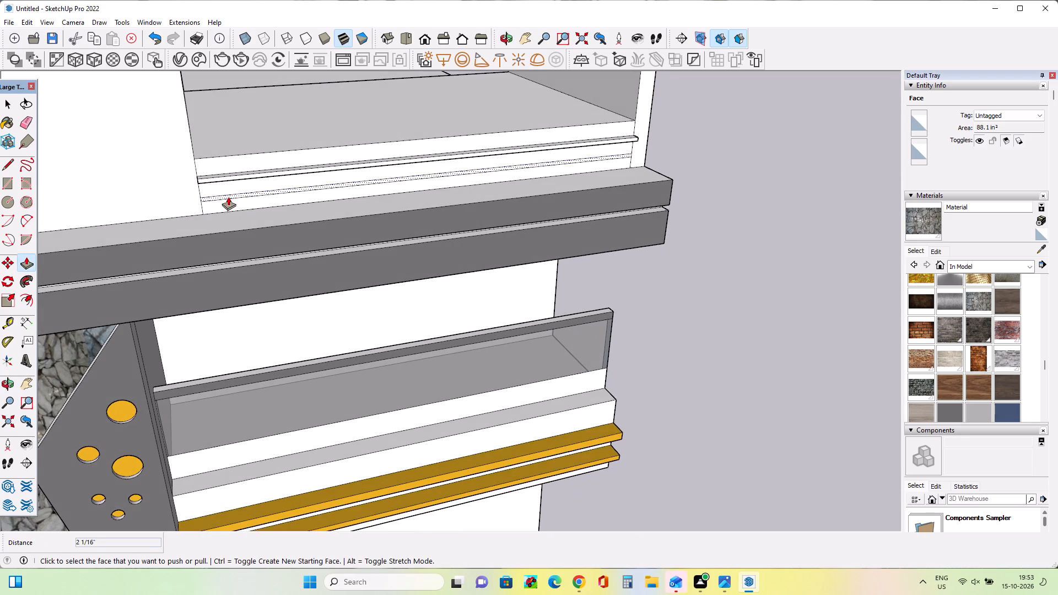
left_click(228, 197)
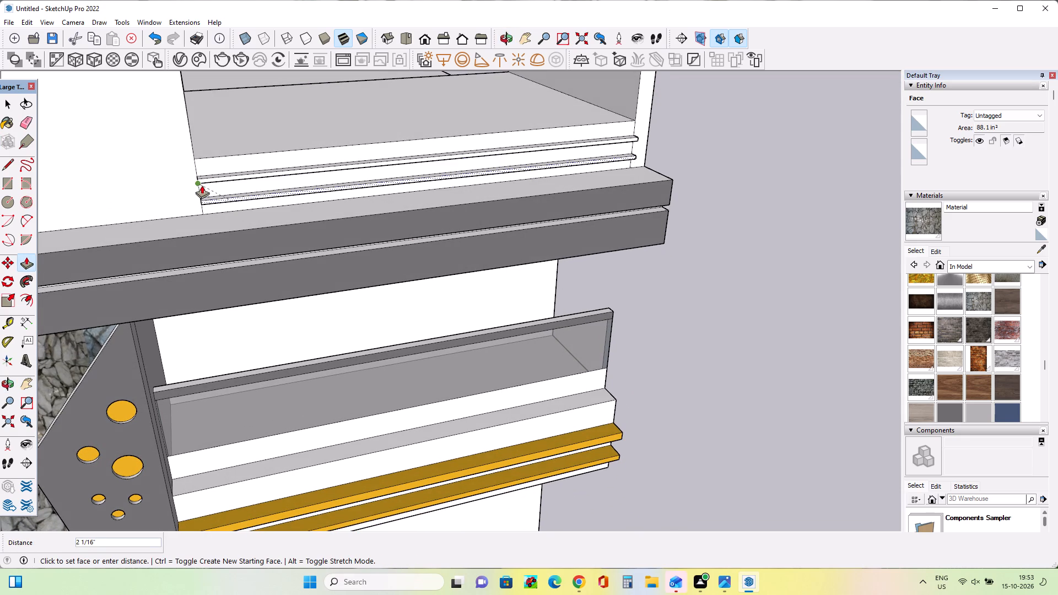
left_click(202, 185)
Paint the upper parapet strip and the front face of the lower strip with the 0045_Goldenrod material.
middle_click_drag(196, 197, 260, 210)
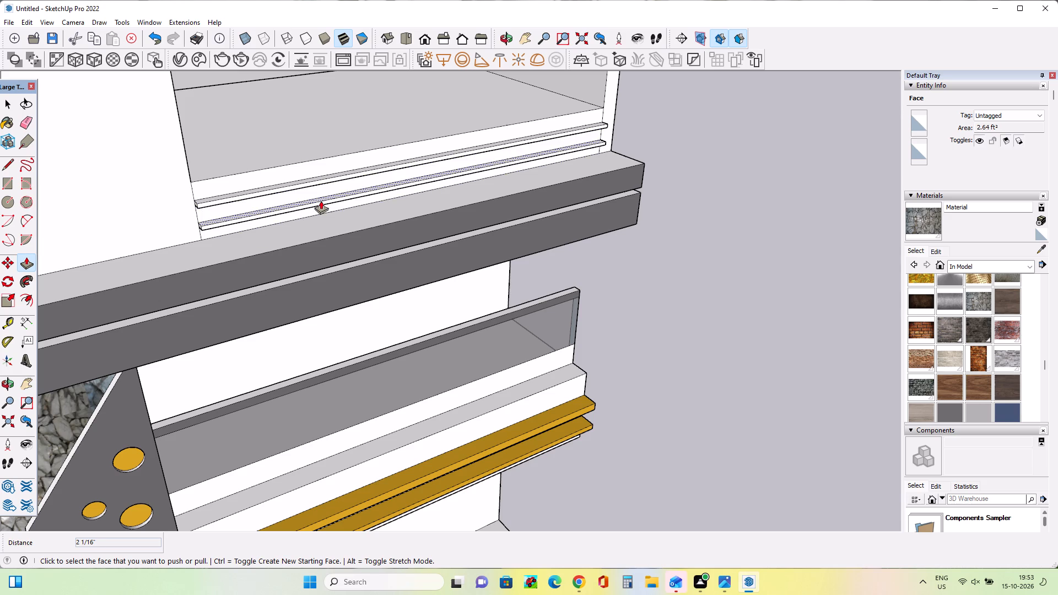
scroll(977, 278, "down", 3)
scroll(974, 284, "up", 7)
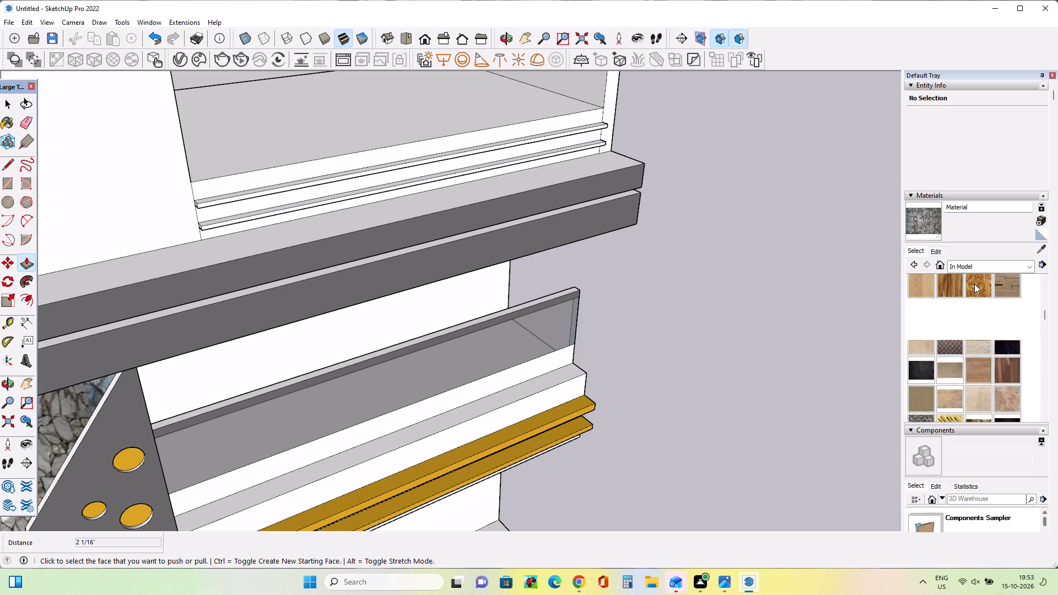
scroll(974, 284, "up", 1)
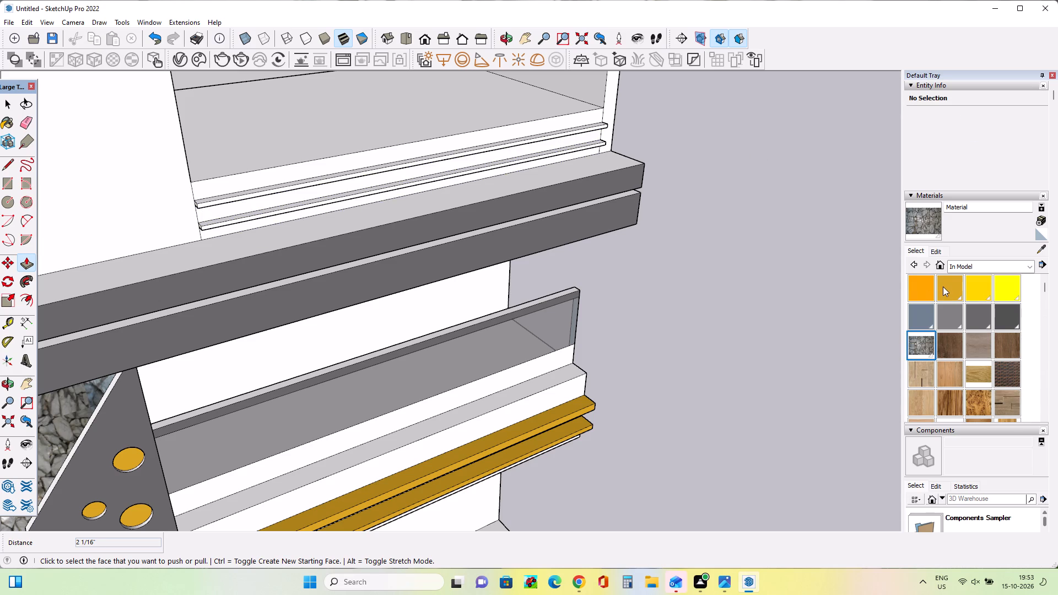
left_click(944, 286)
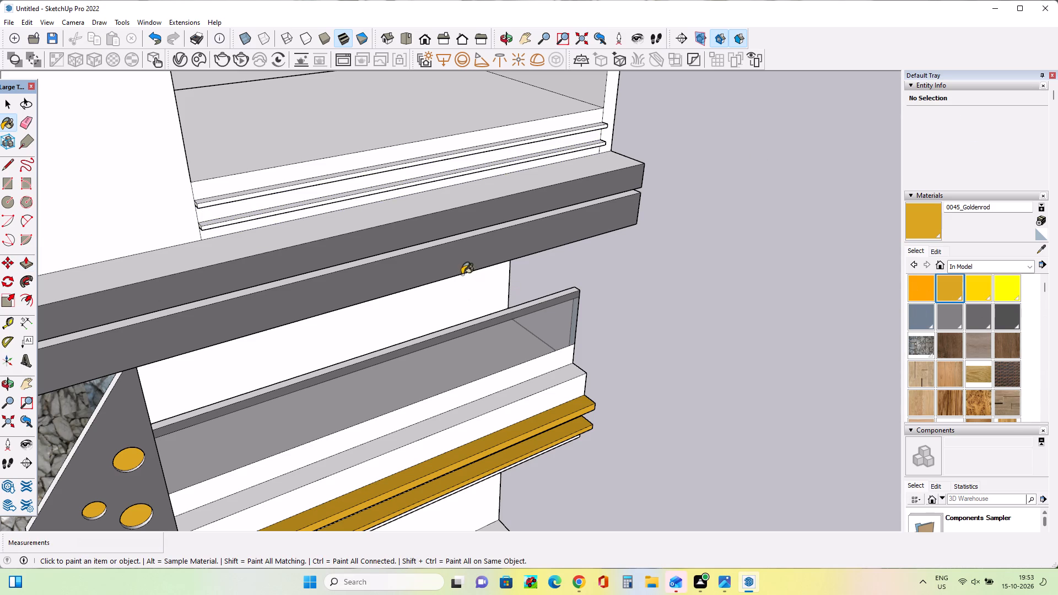
left_click(407, 164)
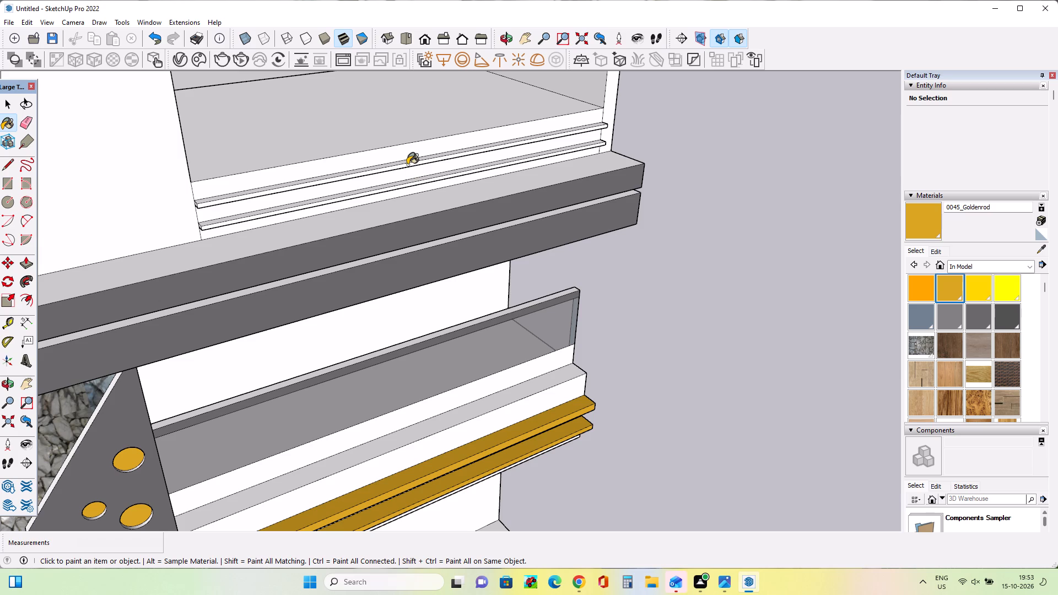
left_click(407, 165)
scroll(411, 166, "up", 3)
left_click(412, 159)
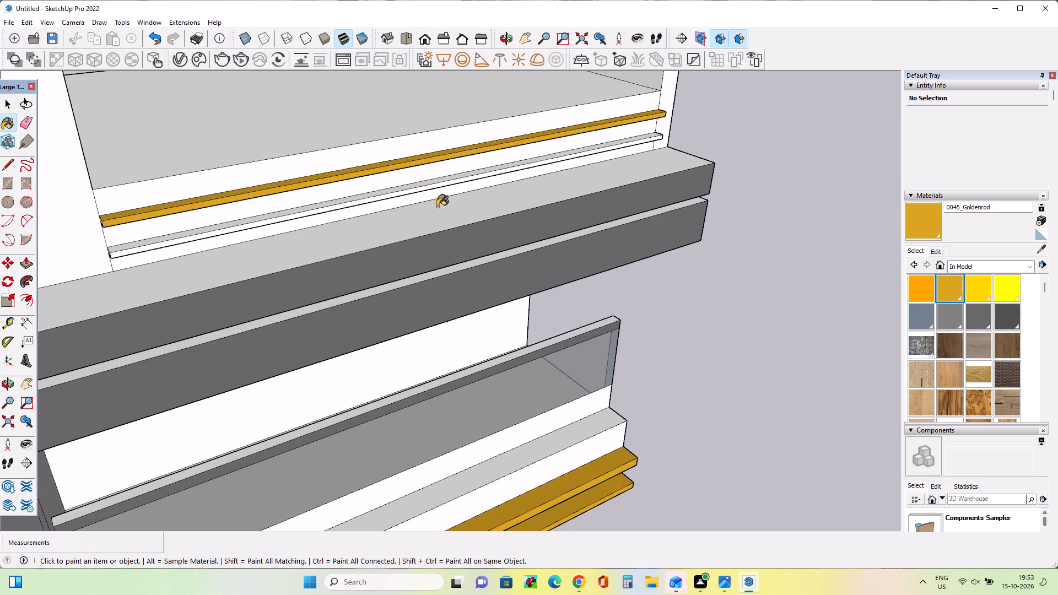
middle_click_drag(428, 197, 393, 73)
left_click(415, 160)
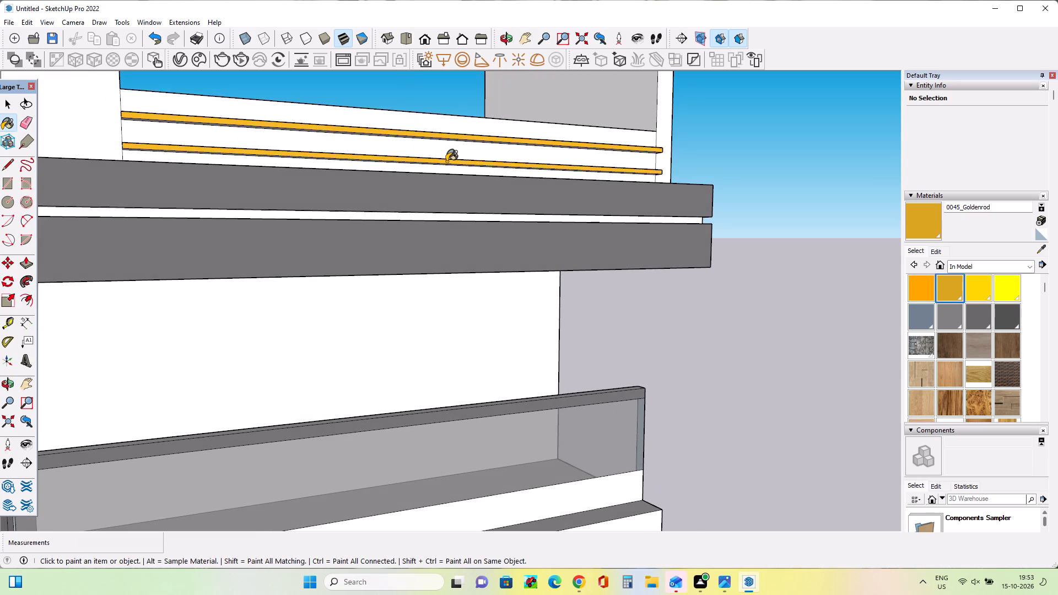
scroll(447, 161, "up", 4)
middle_click_drag(446, 153, 458, 107)
left_click(459, 107)
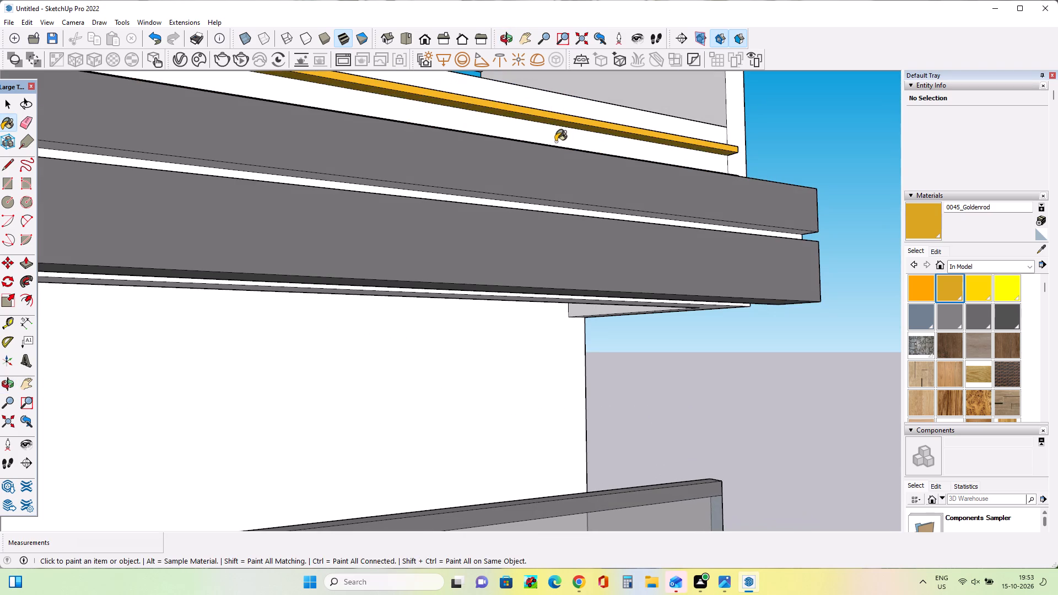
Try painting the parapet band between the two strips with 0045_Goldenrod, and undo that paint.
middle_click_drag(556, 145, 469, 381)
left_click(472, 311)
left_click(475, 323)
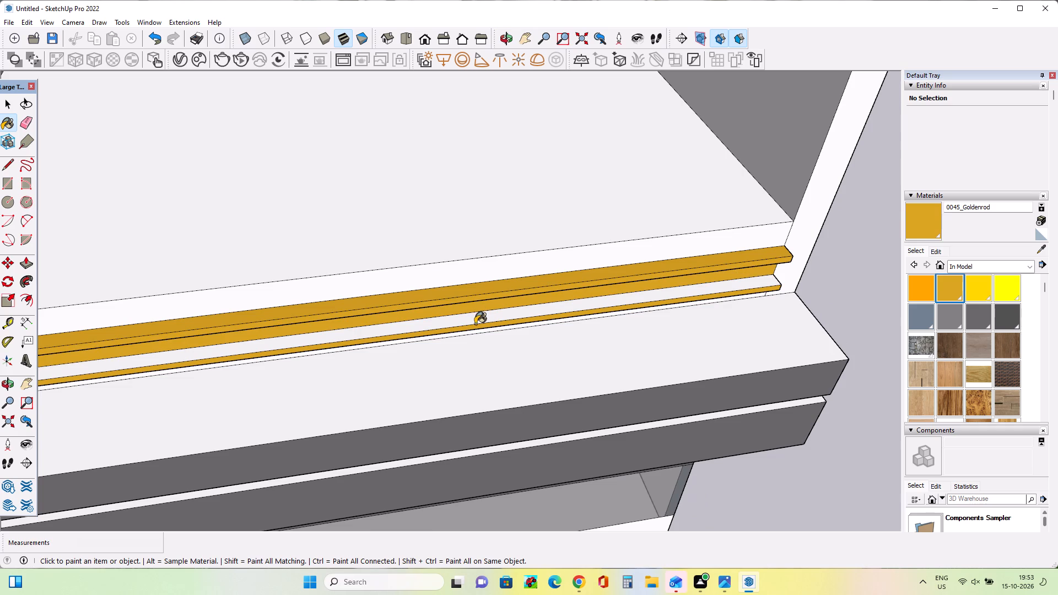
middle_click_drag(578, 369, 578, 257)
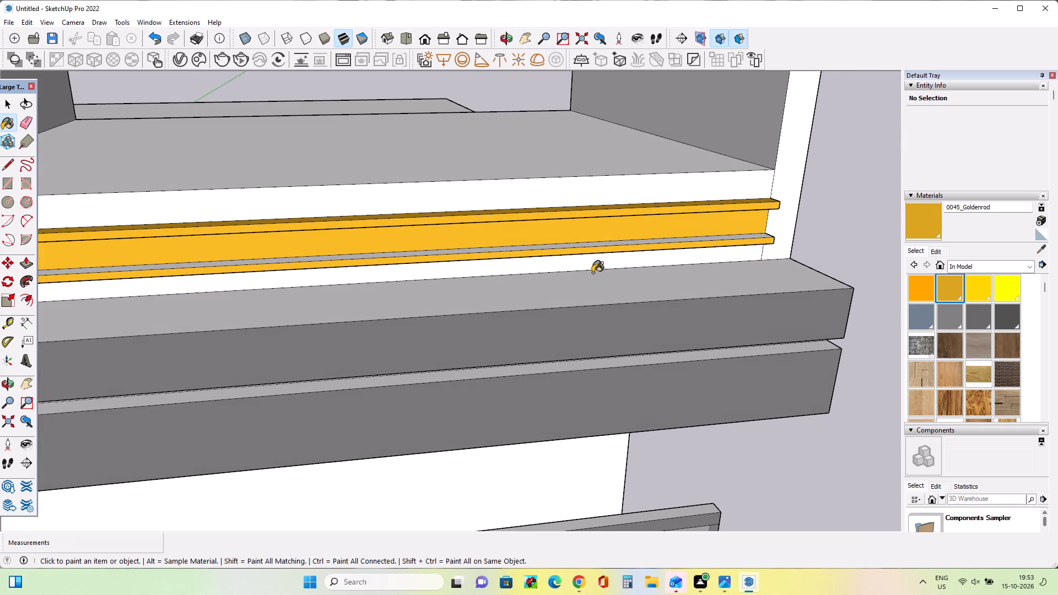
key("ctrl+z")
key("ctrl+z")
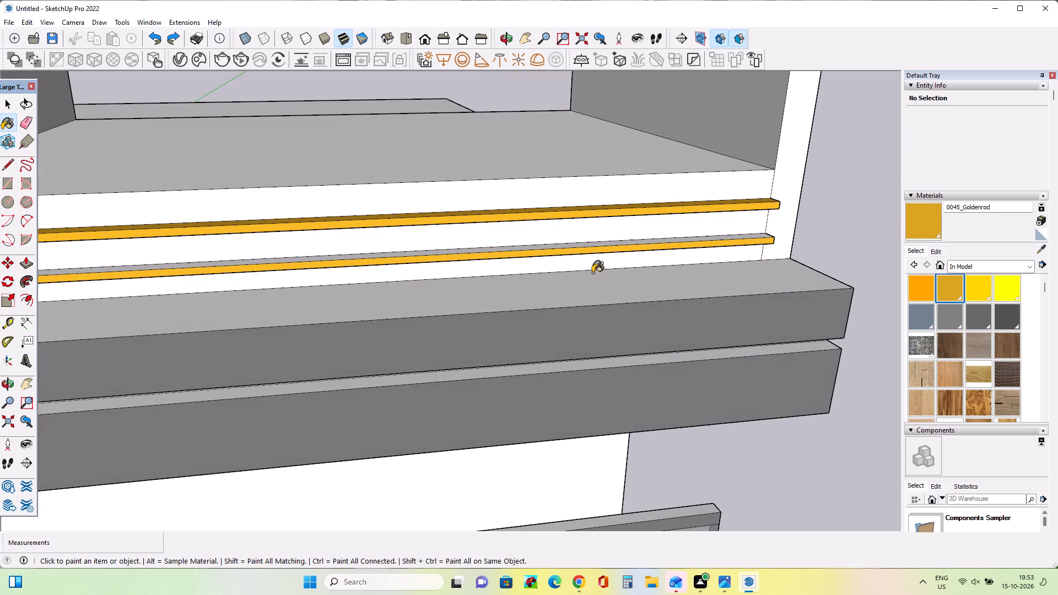
Paint the top face and the underside of the lower parapet strip with 0045_Goldenrod.
left_click(604, 247)
left_click(633, 241)
middle_click_drag(649, 289, 628, 142)
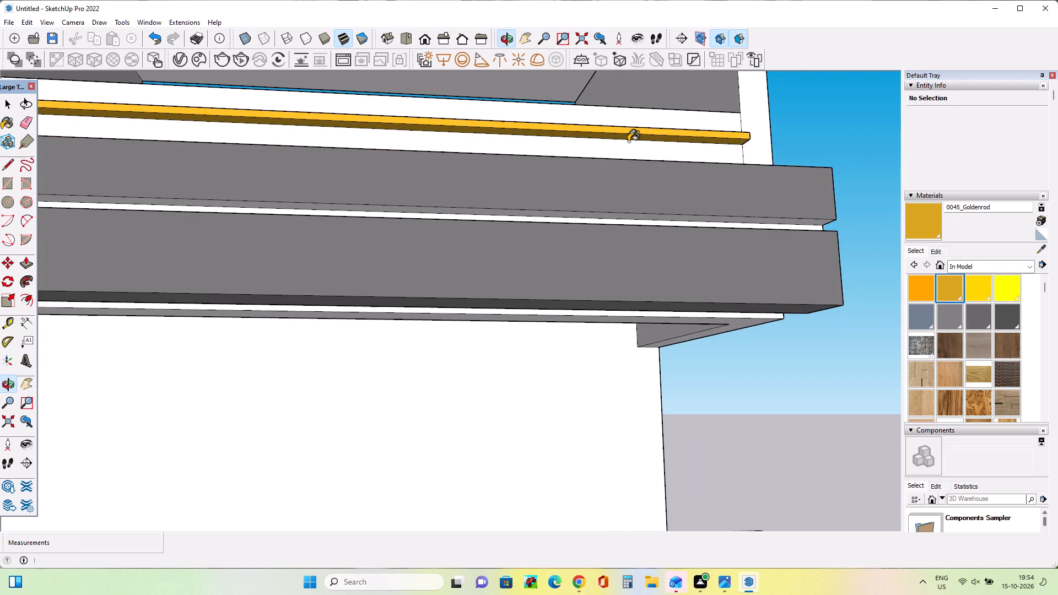
scroll(619, 147, "up", 7)
middle_click_drag(617, 186, 593, 279)
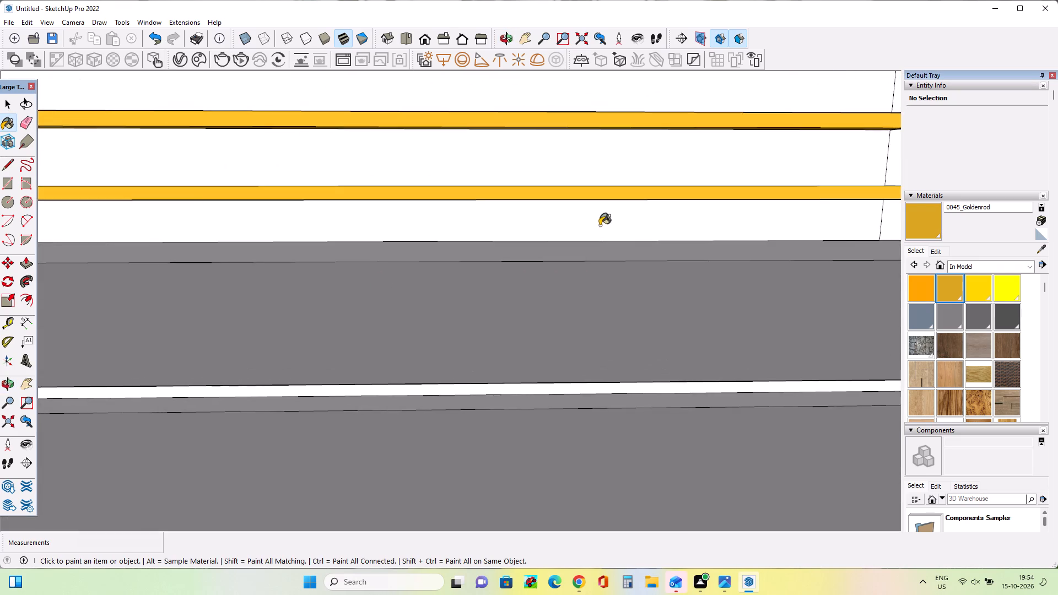
scroll(598, 220, "up", 3)
middle_click_drag(598, 216, 605, 169)
left_click(607, 163)
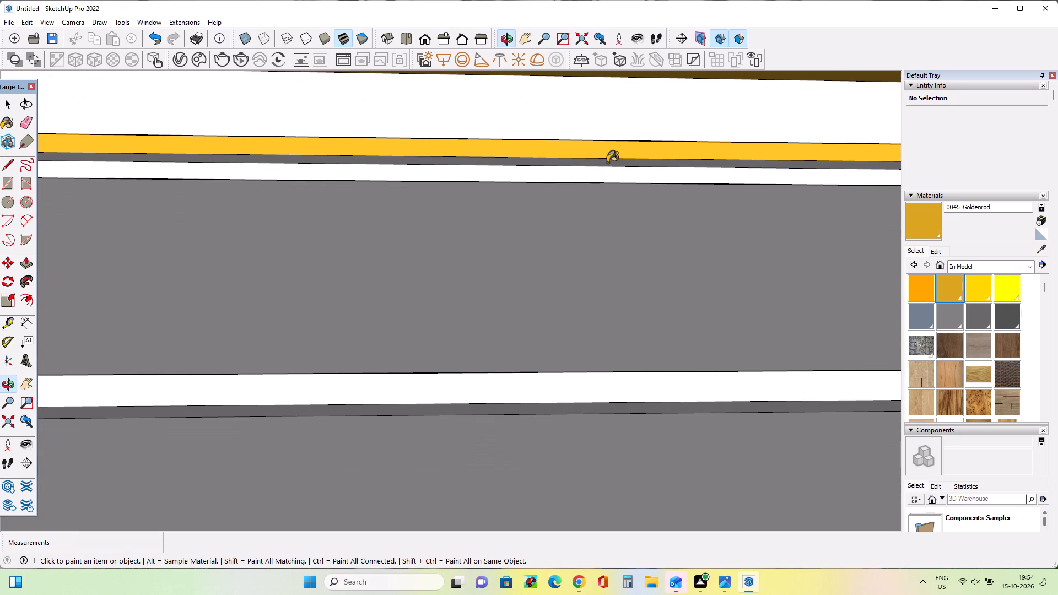
Examine the whole facade with its painted parapet strips beside the reference picture.
scroll(609, 172, "down", 14)
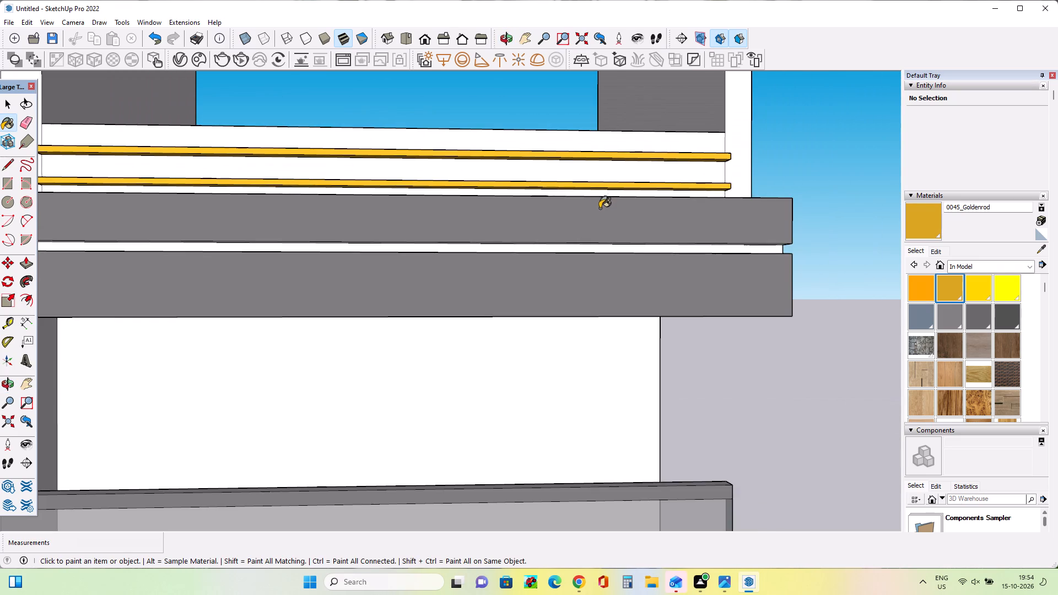
scroll(591, 209, "down", 8)
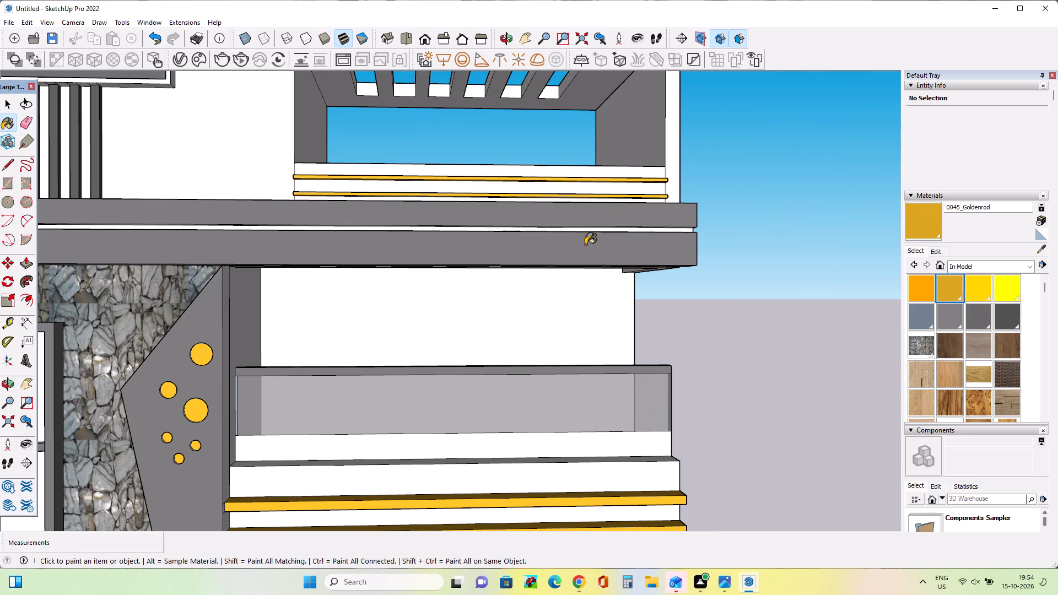
scroll(574, 261, "down", 11)
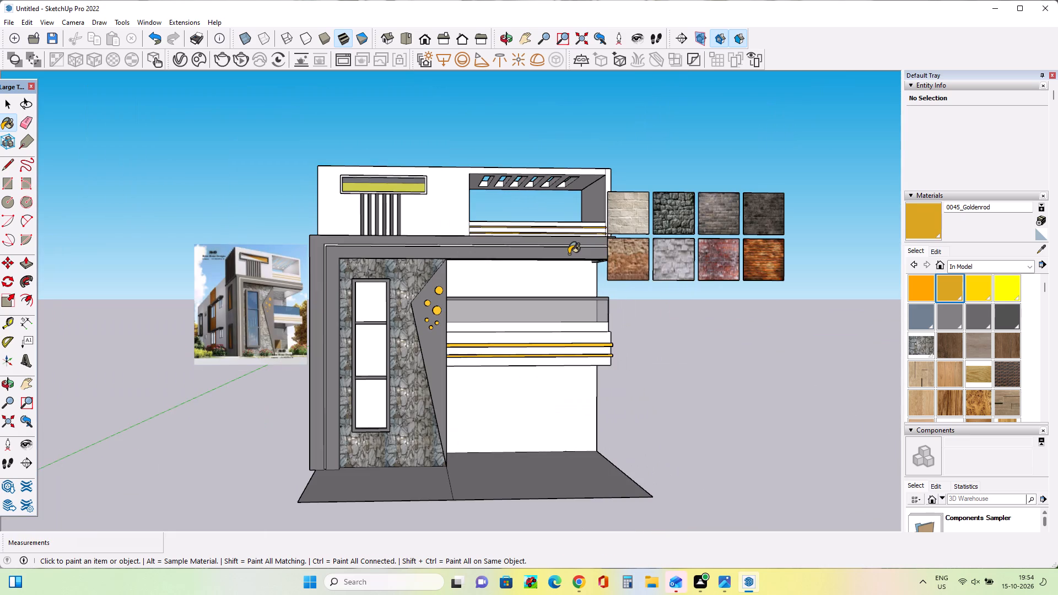
middle_click_drag(570, 257, 605, 305)
scroll(541, 293, "up", 1)
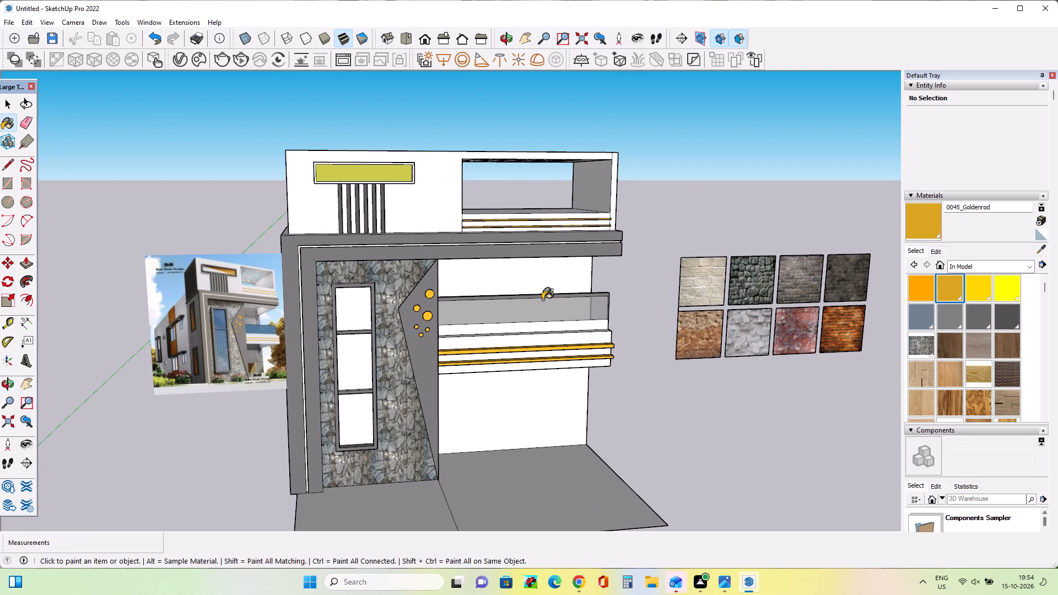
Push the underside of the upper golden strip on the first-floor balcony parapet upward about 1 3/8" to thin it.
middle_click_drag(542, 302, 563, 316)
scroll(381, 363, "up", 1)
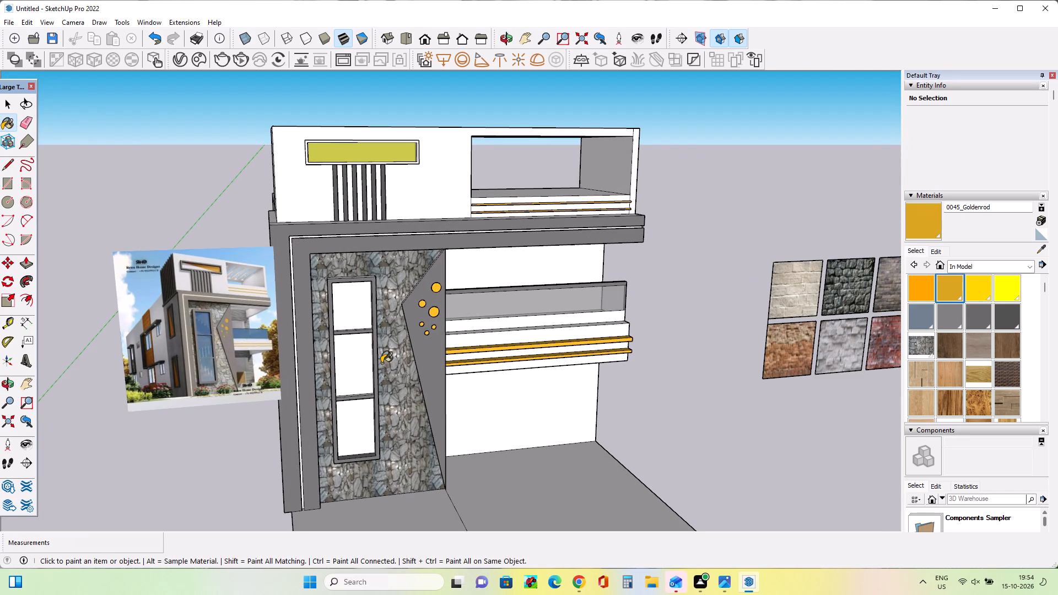
middle_click_drag(381, 363, 375, 363)
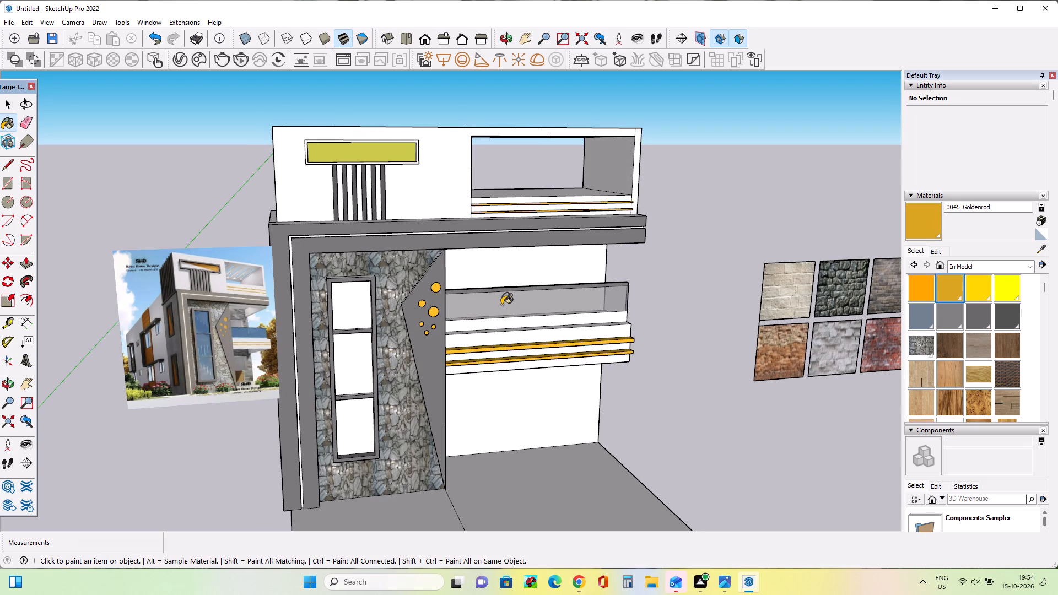
scroll(483, 288, "up", 3)
middle_click_drag(487, 295, 505, 281)
scroll(505, 267, "up", 2)
left_click(26, 264)
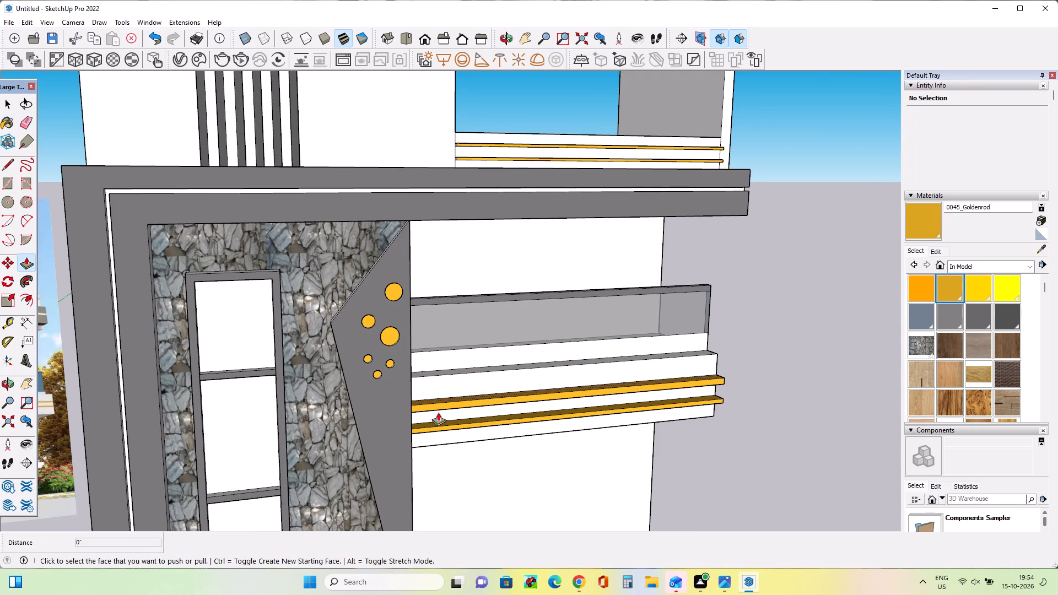
scroll(450, 411, "up", 3)
middle_click_drag(452, 398, 474, 193)
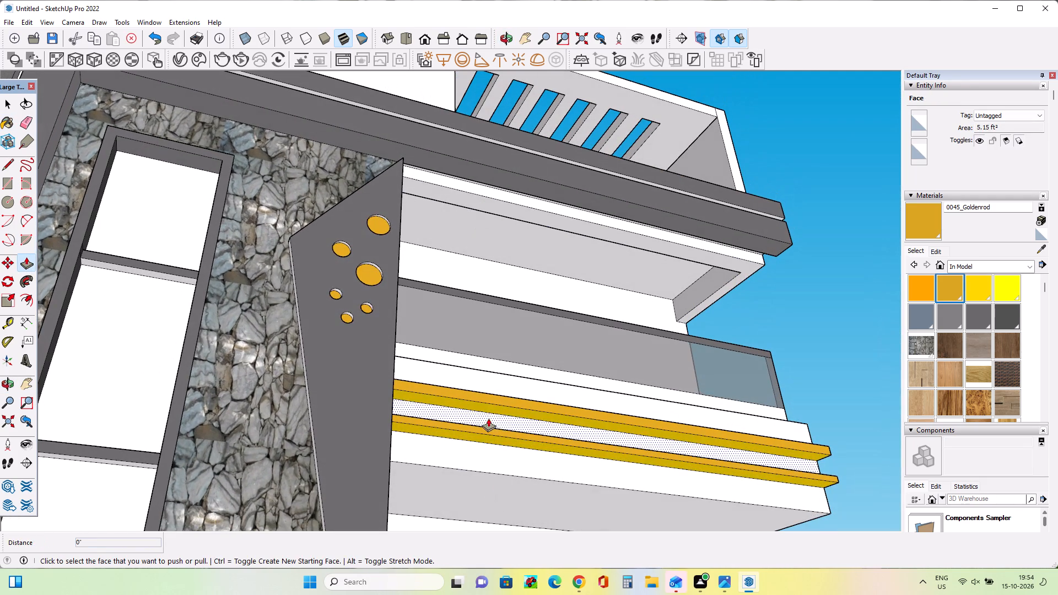
left_click(487, 408)
left_click(488, 403)
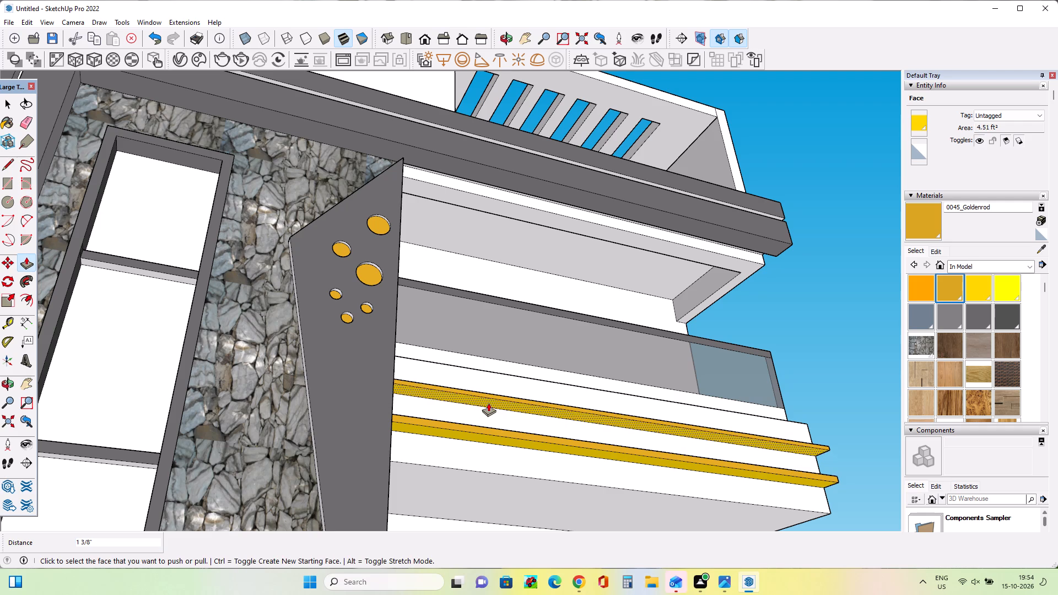
Push the top face of the lower golden strip on the same balcony parapet down about 5/8" to thin it.
middle_click_drag(491, 445, 503, 582)
middle_click_drag(490, 473, 511, 545)
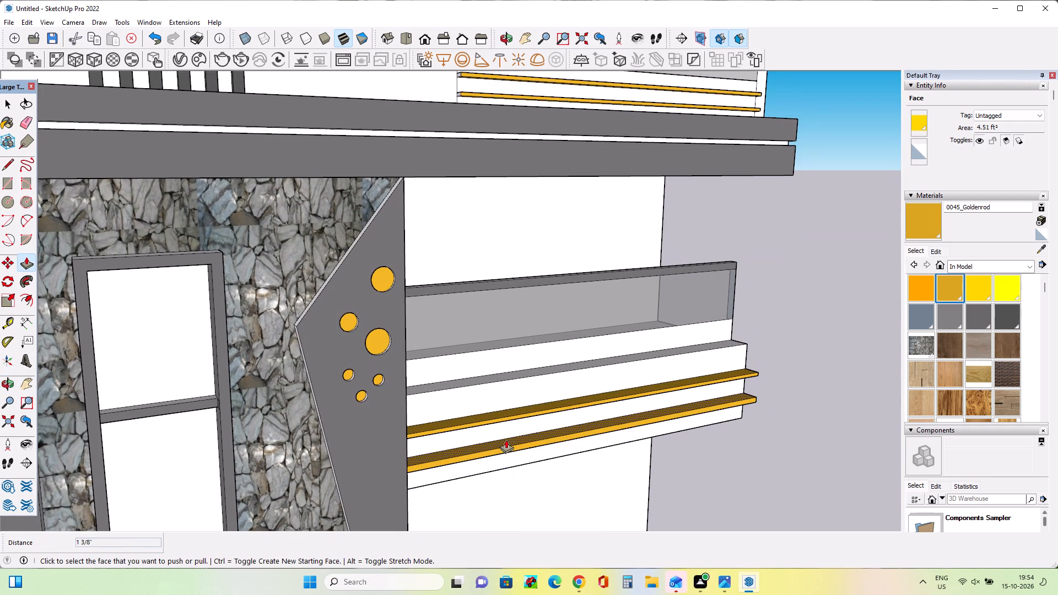
left_click(506, 443)
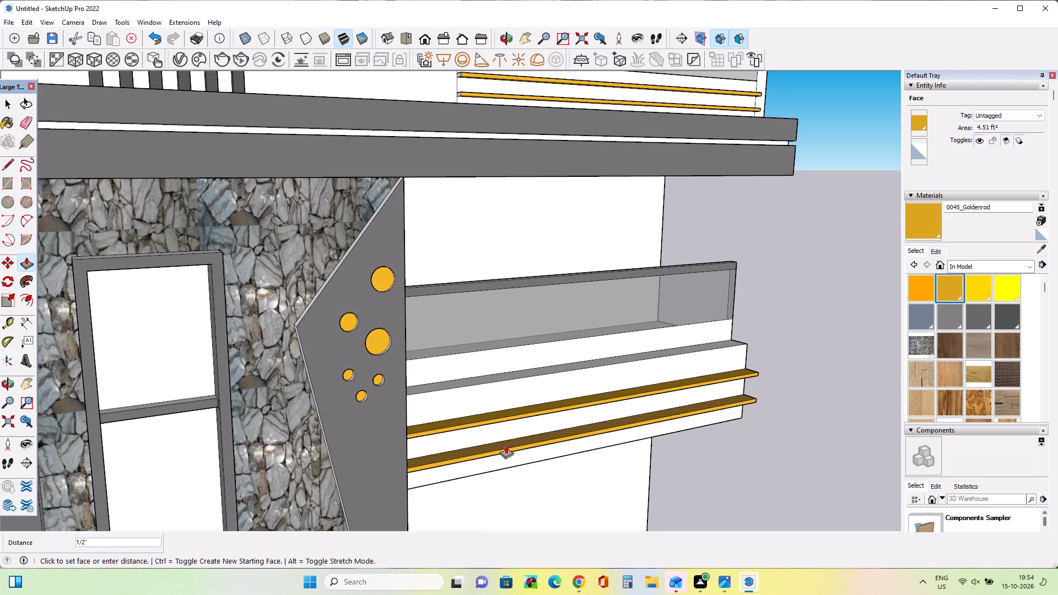
left_click(506, 446)
Examine the whole facade beside the reference picture, then the picture's ground-floor entrance wall up close.
scroll(384, 448, "down", 7)
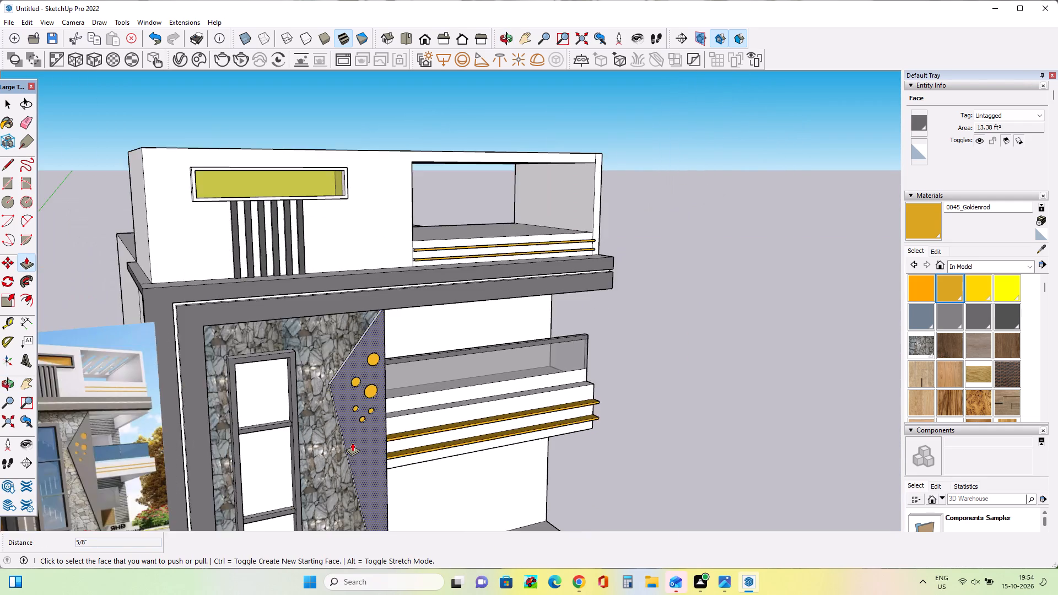
scroll(352, 442, "down", 11)
middle_click_drag(467, 471, 383, 420)
scroll(364, 432, "up", 4)
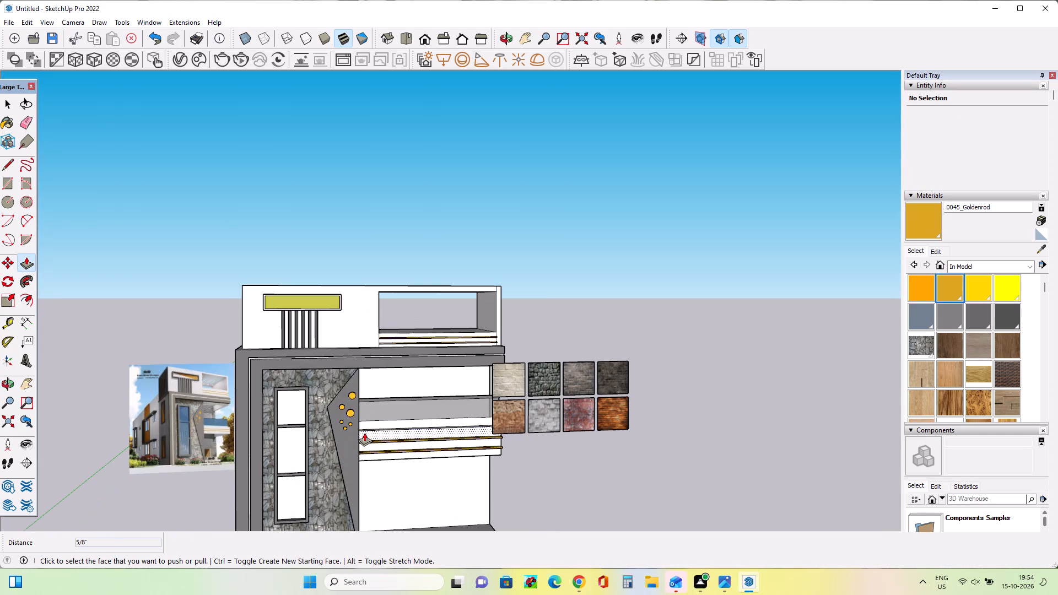
left_click(25, 377)
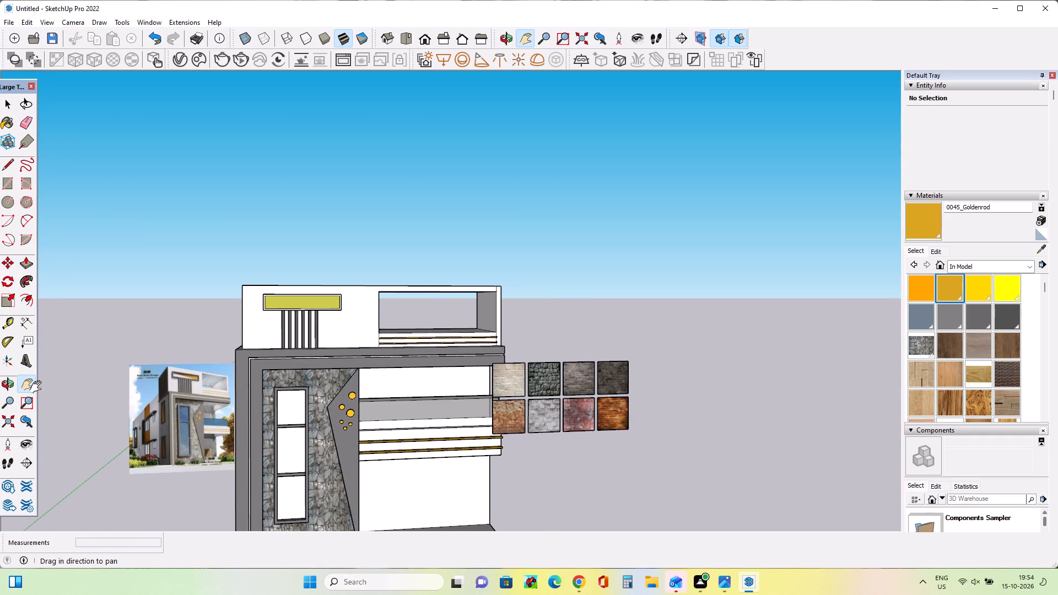
left_click(26, 388)
left_click_drag(434, 466, 451, 391)
scroll(444, 388, "up", 1)
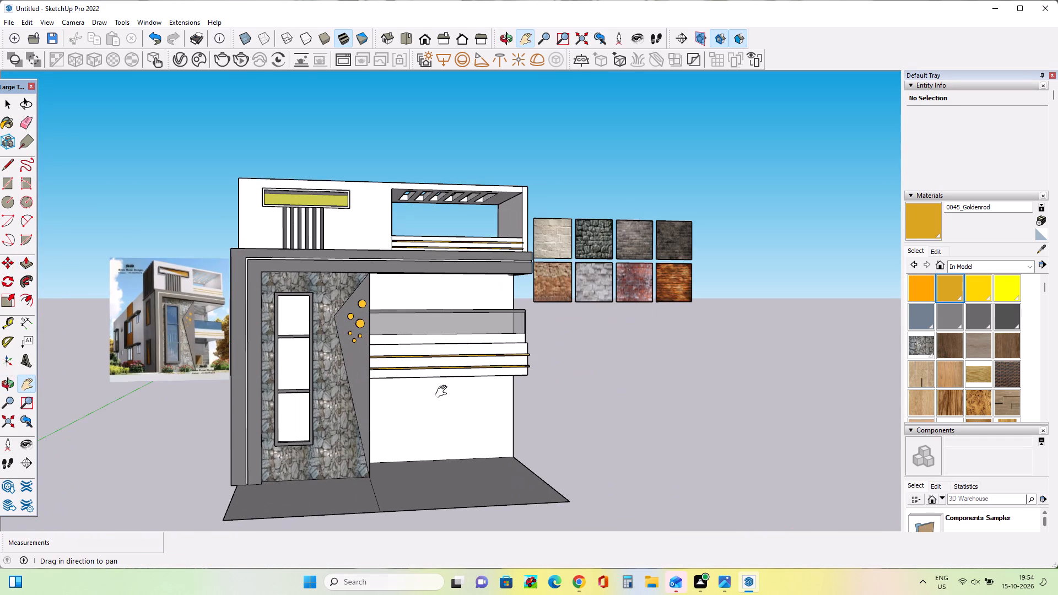
middle_click_drag(444, 392, 444, 403)
scroll(440, 399, "up", 1)
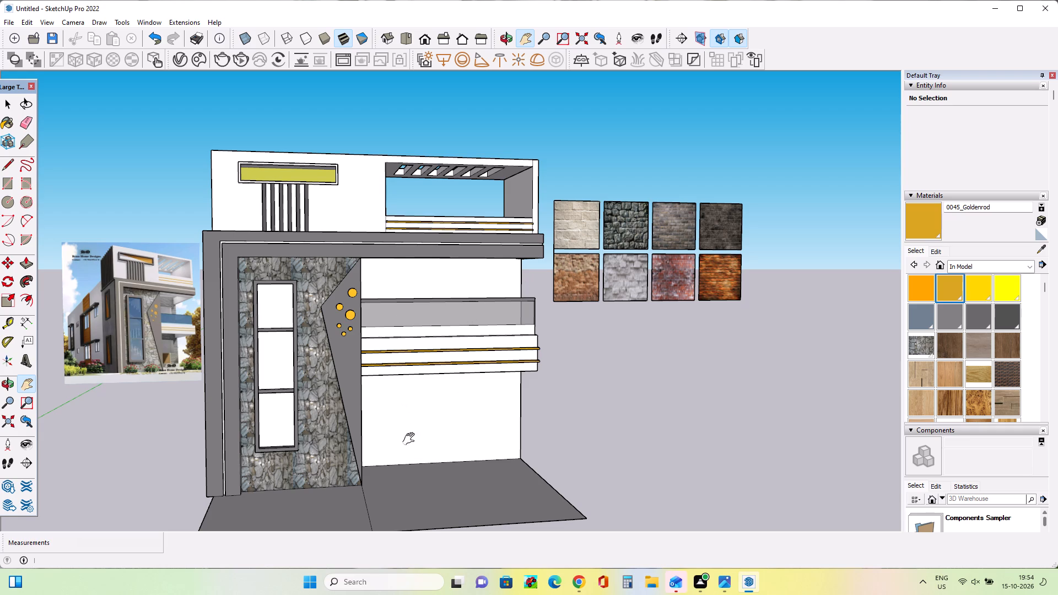
scroll(143, 376, "up", 8)
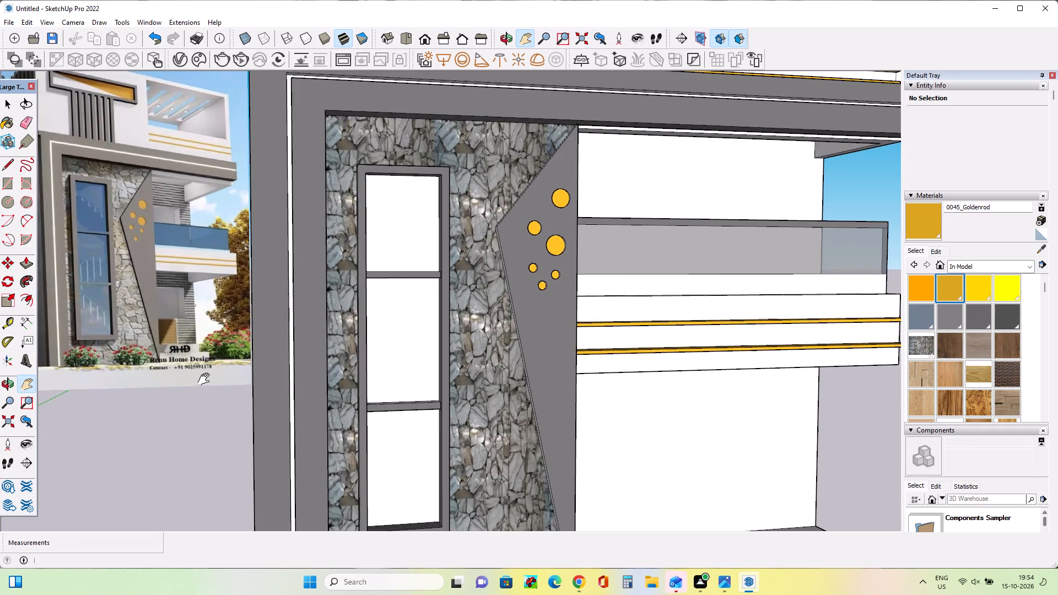
scroll(206, 380, "up", 9)
scroll(147, 351, "up", 4)
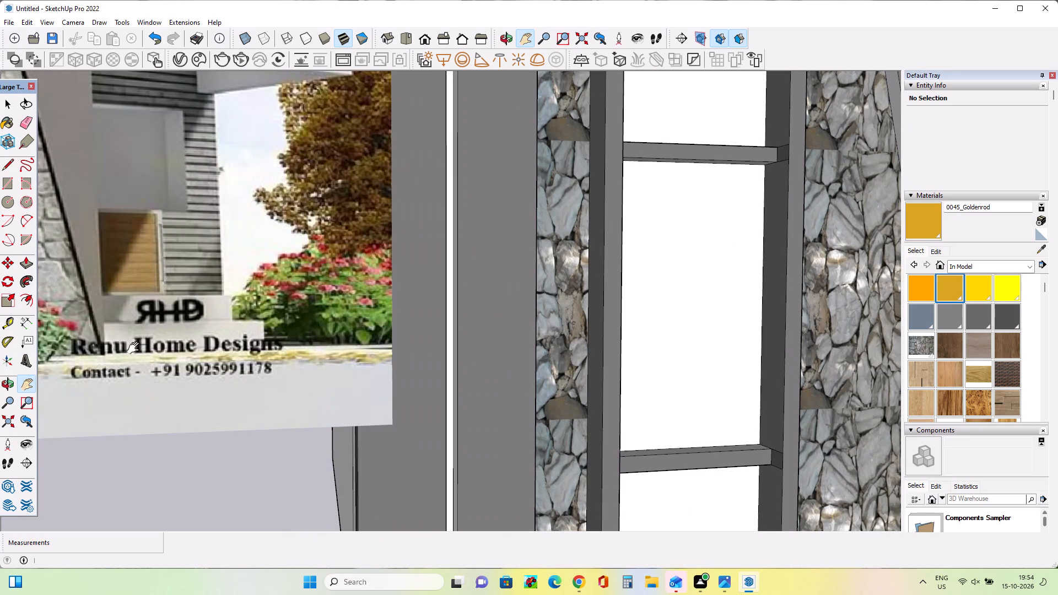
scroll(143, 333, "down", 10)
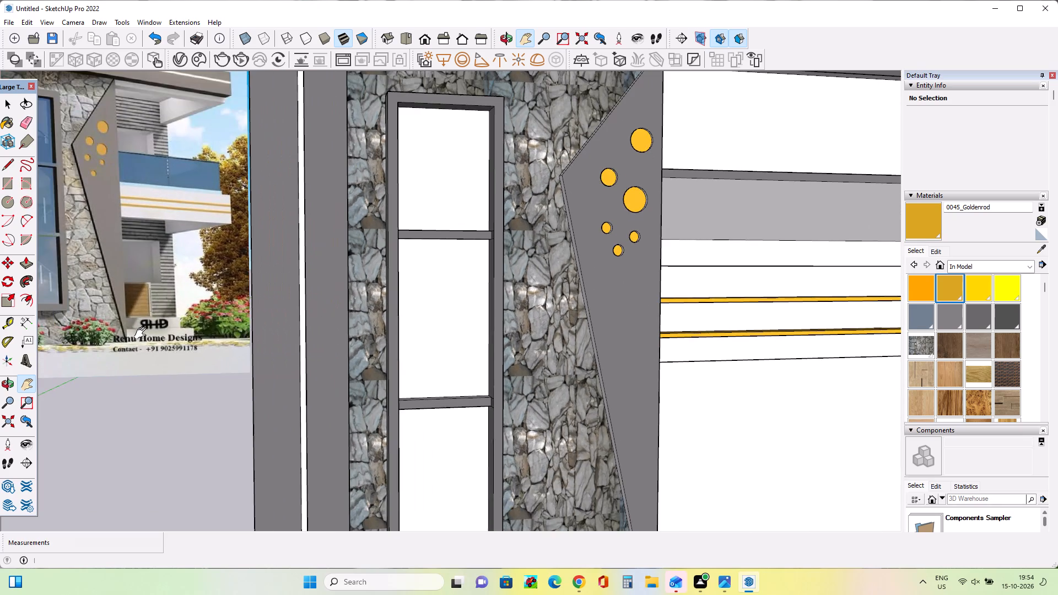
scroll(143, 333, "down", 1)
Pick the Cladding Siding White material from the Brick, Cladding and Siding collection for painting.
left_click(997, 268)
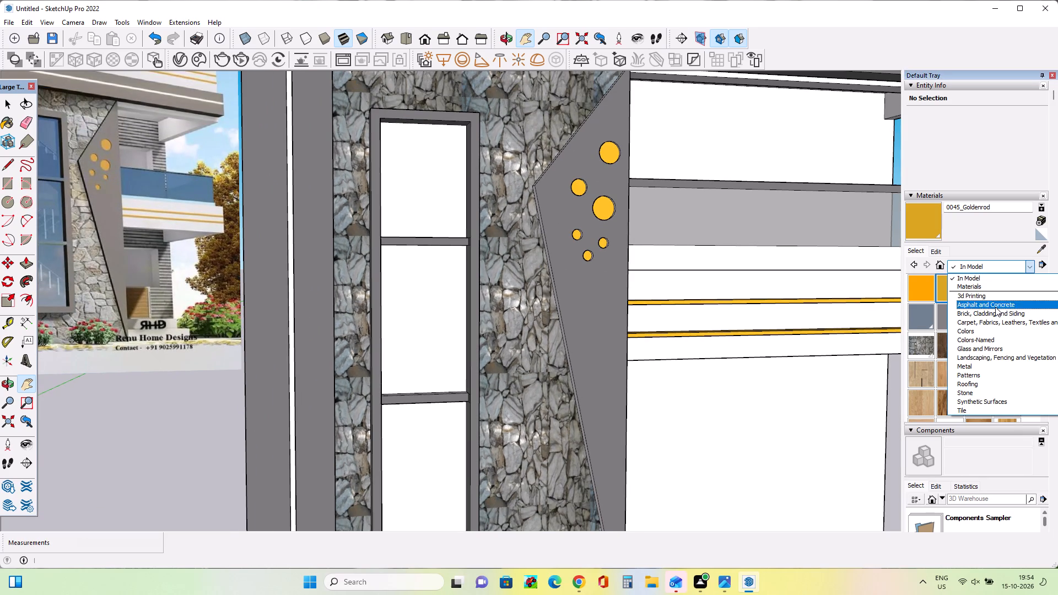
left_click(996, 315)
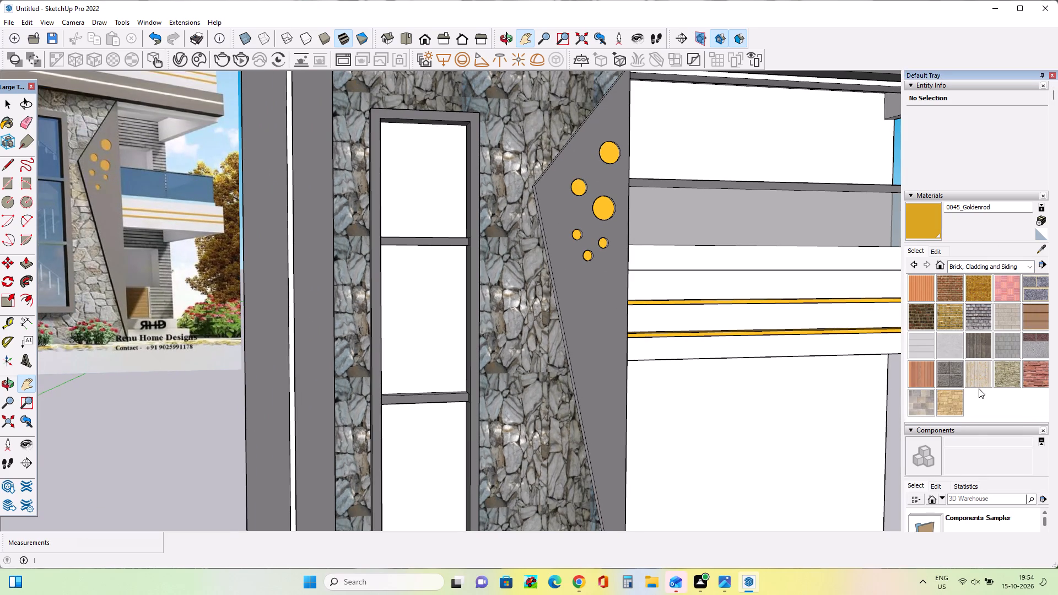
left_click(917, 350)
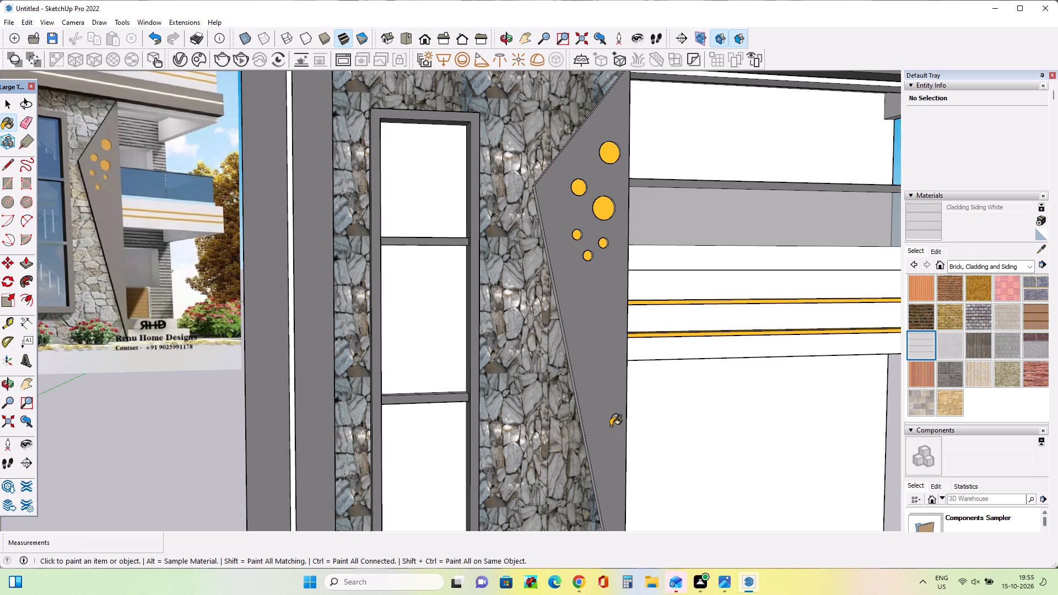
Examine the reference picture's striped cladding, glass balcony and entrance area, and compare them with the modelled facade.
scroll(611, 426, "down", 5)
scroll(645, 441, "up", 2)
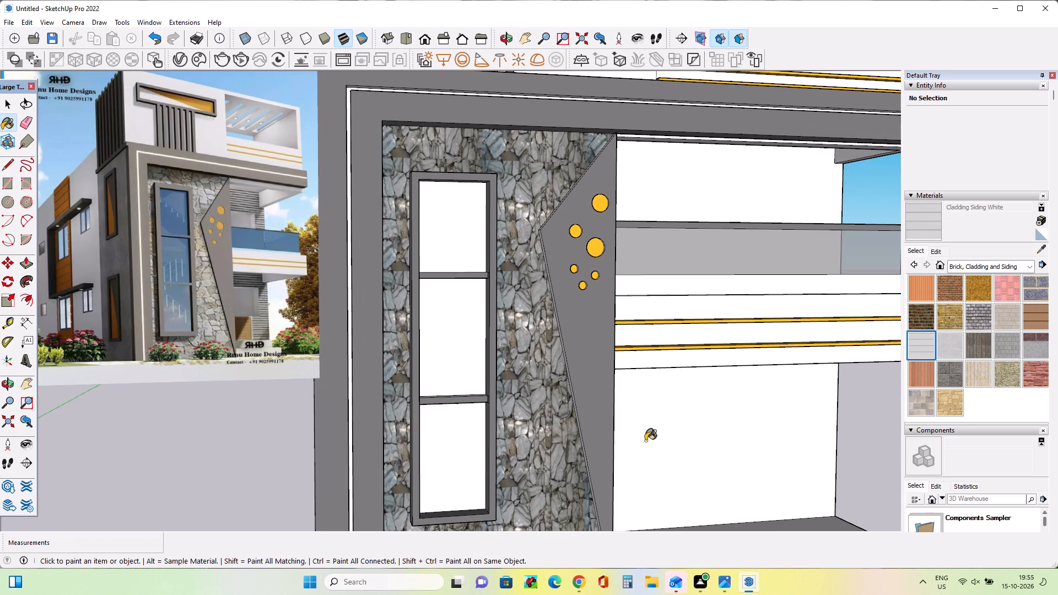
middle_click_drag(278, 365, 187, 350)
scroll(198, 344, "up", 1)
scroll(240, 295, "up", 4)
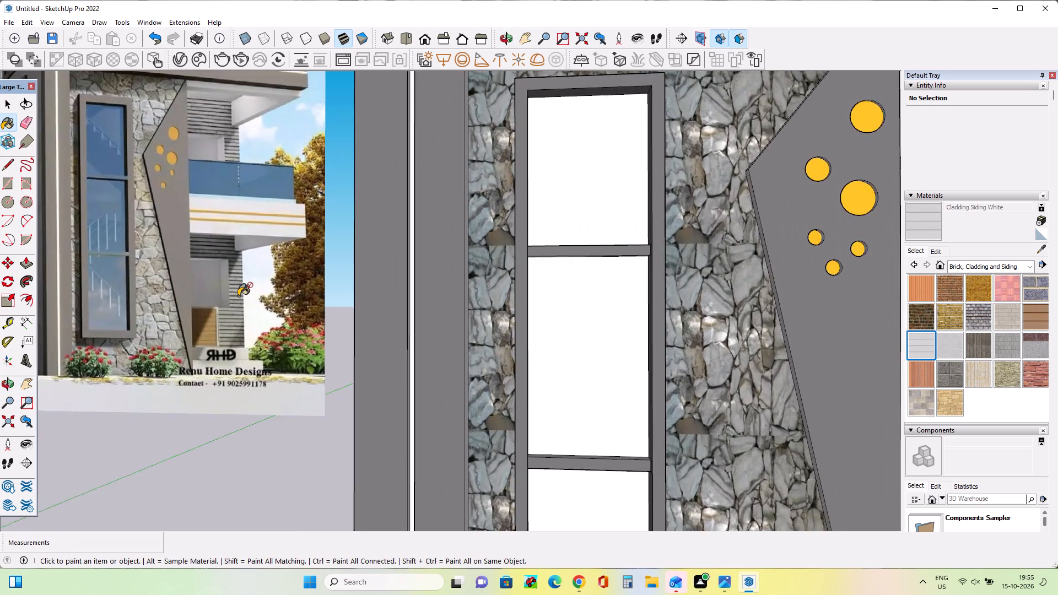
scroll(240, 295, "up", 5)
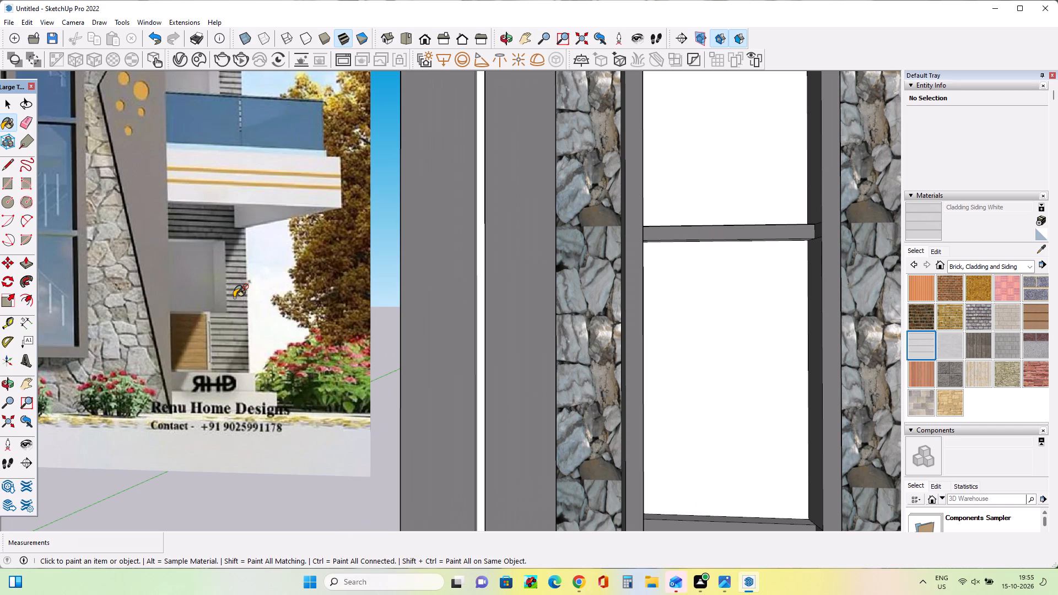
scroll(237, 296, "up", 2)
scroll(243, 292, "down", 5)
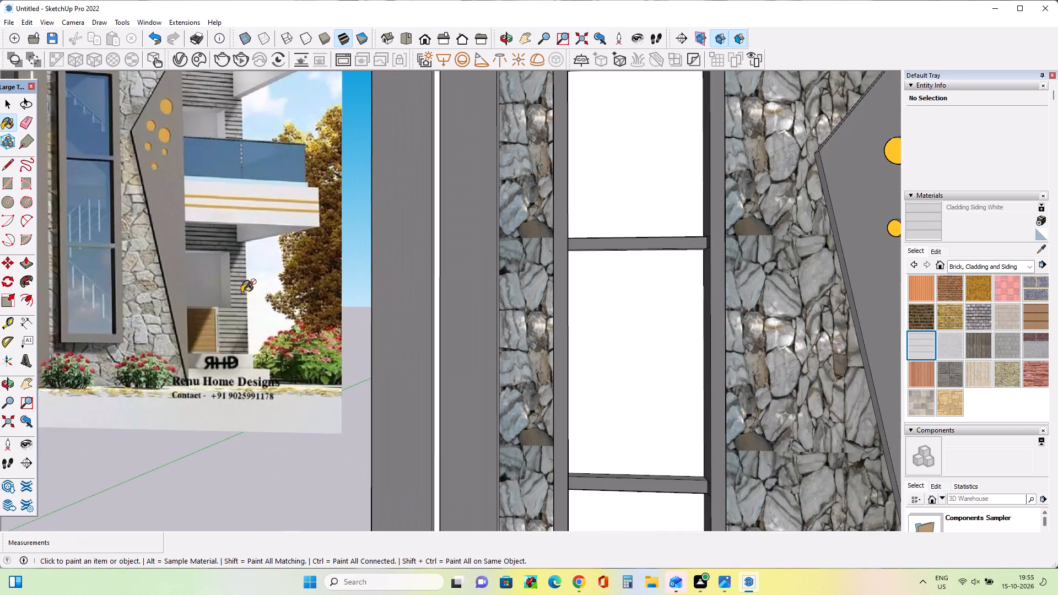
scroll(243, 292, "up", 2)
scroll(243, 292, "down", 3)
scroll(243, 292, "up", 4)
scroll(243, 292, "down", 9)
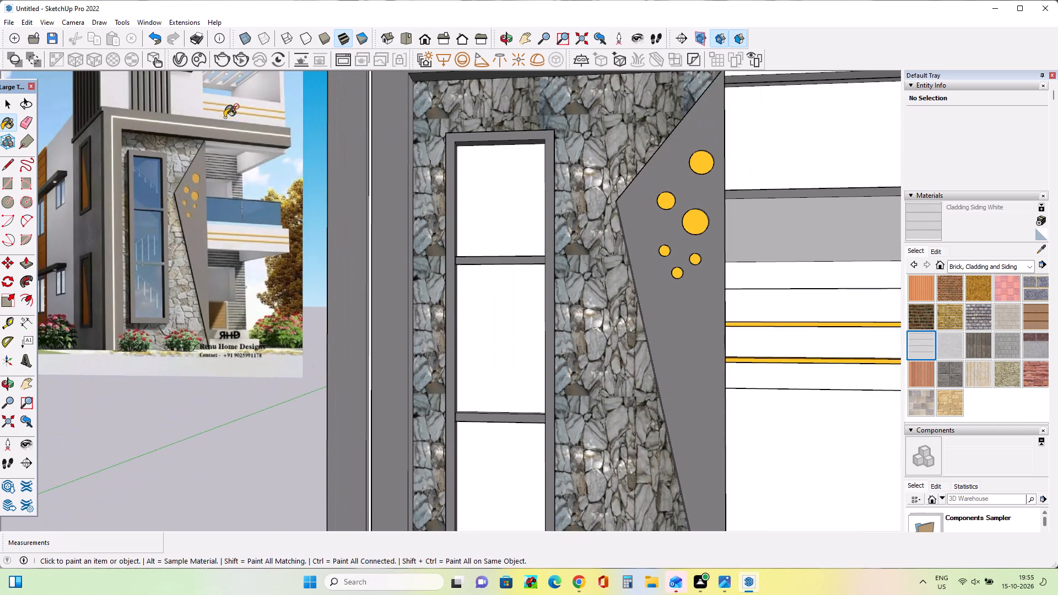
middle_click_drag(223, 151, 220, 255)
scroll(213, 219, "up", 13)
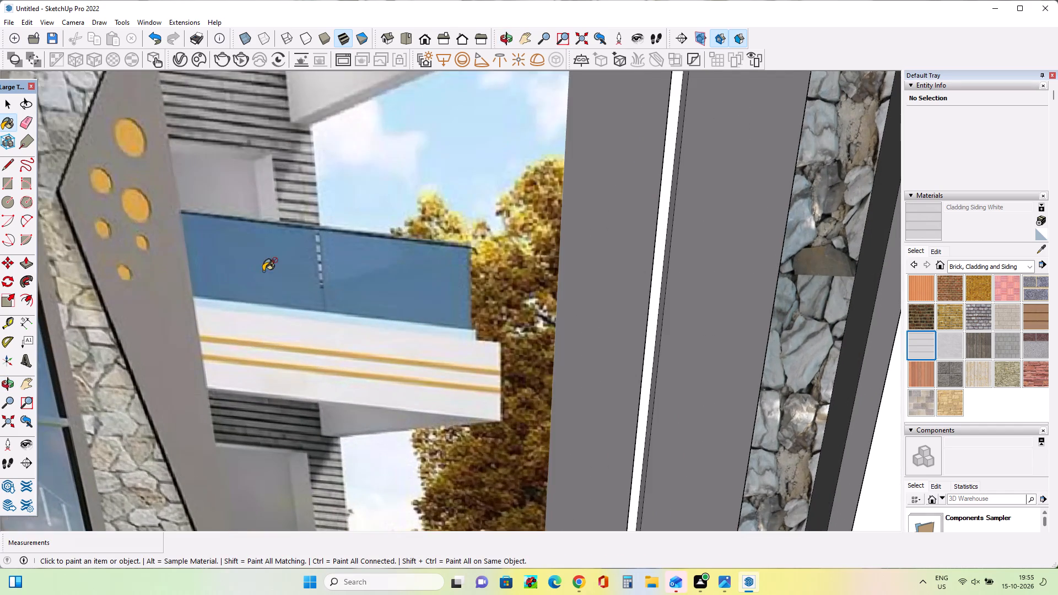
middle_click_drag(259, 272, 231, 278)
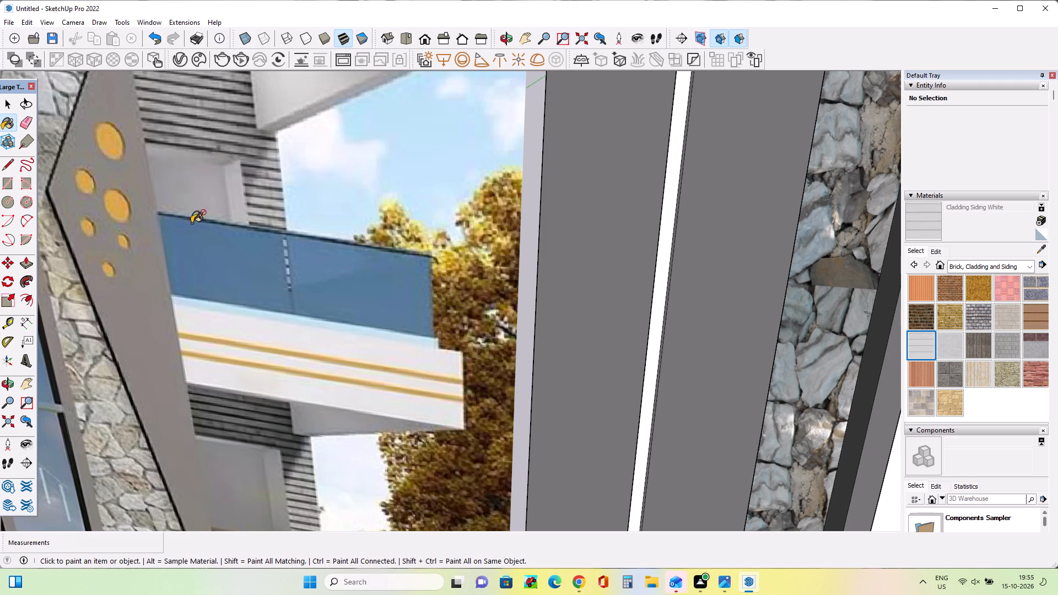
middle_click_drag(445, 375, 281, 432)
middle_click_drag(483, 432, 525, 397)
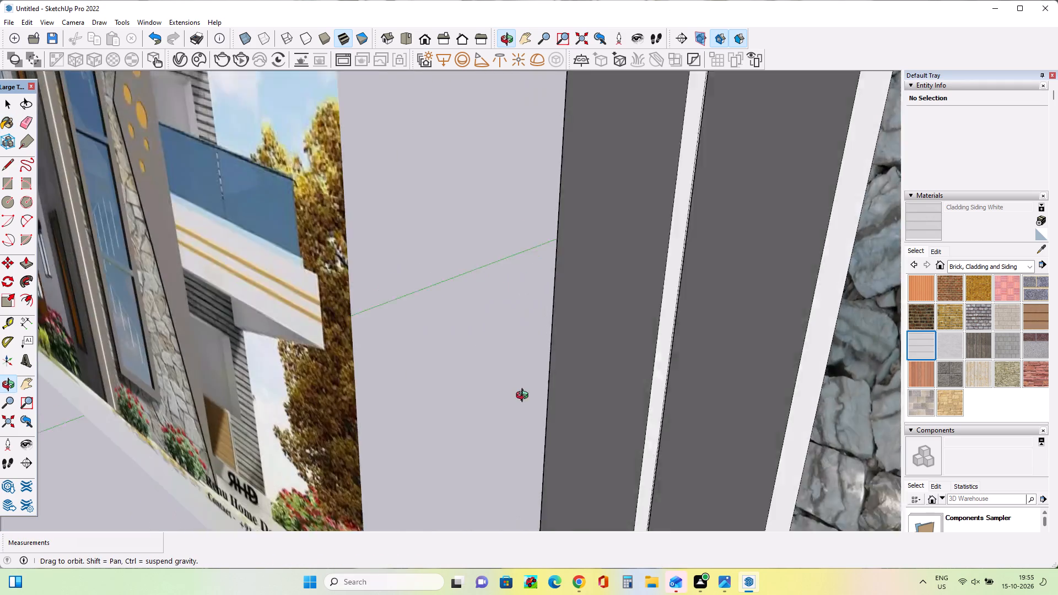
middle_click_drag(525, 397, 575, 391)
scroll(575, 391, "down", 2)
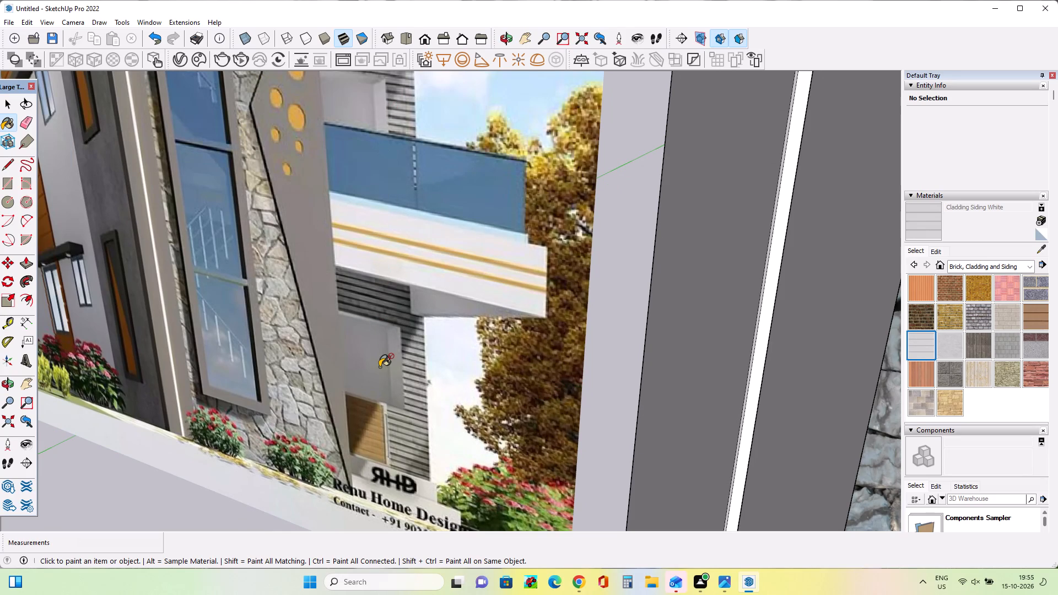
middle_click_drag(600, 422, 576, 397)
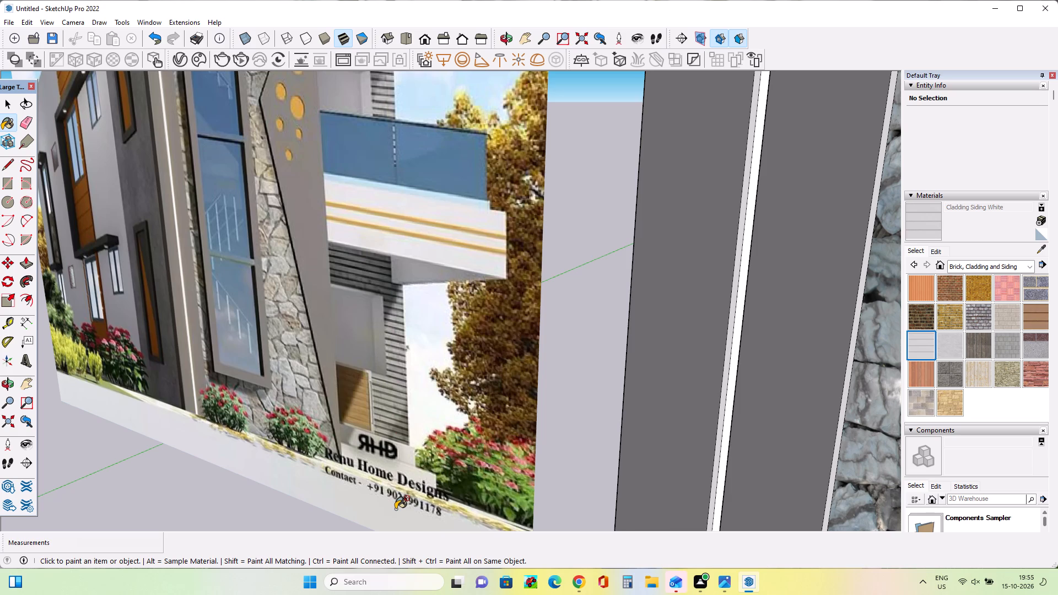
scroll(353, 370, "up", 2)
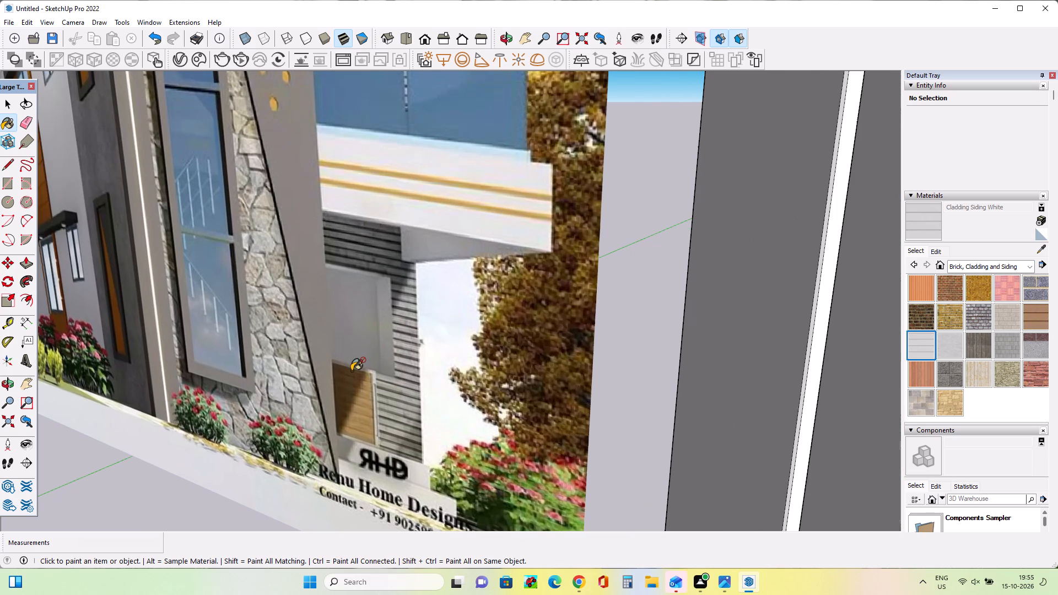
scroll(353, 370, "up", 2)
middle_click_drag(364, 351, 468, 318)
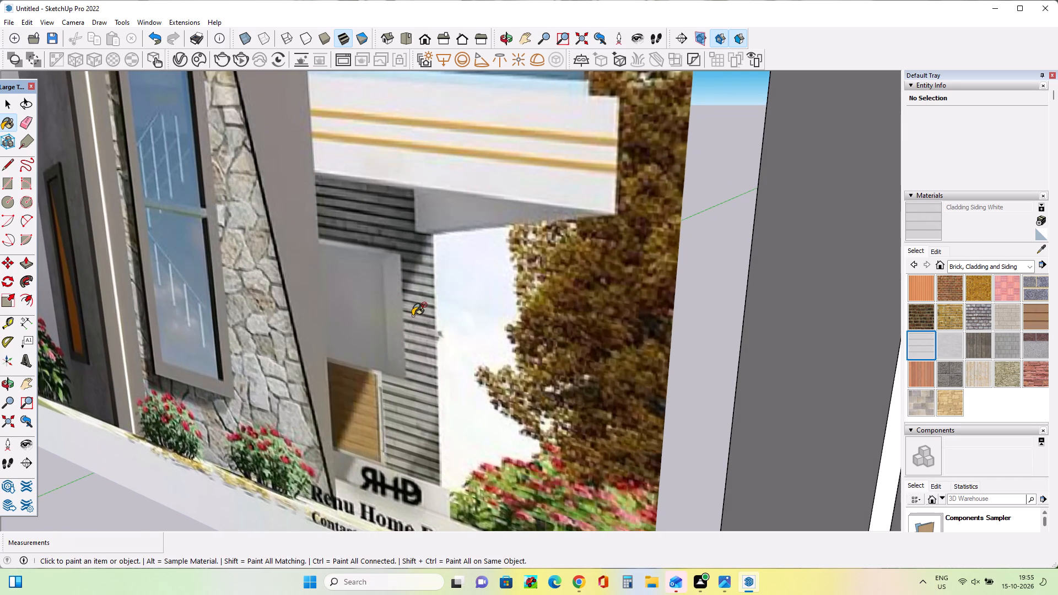
middle_click_drag(414, 315, 468, 313)
scroll(423, 333, "down", 10)
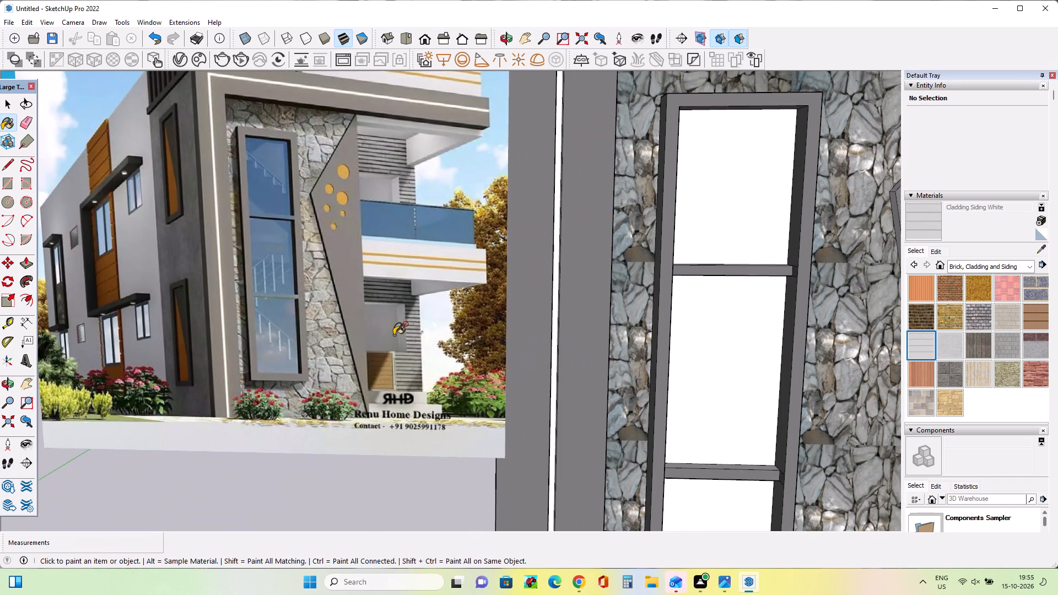
middle_click_drag(393, 353, 390, 328)
scroll(368, 351, "down", 2)
scroll(257, 403, "down", 2)
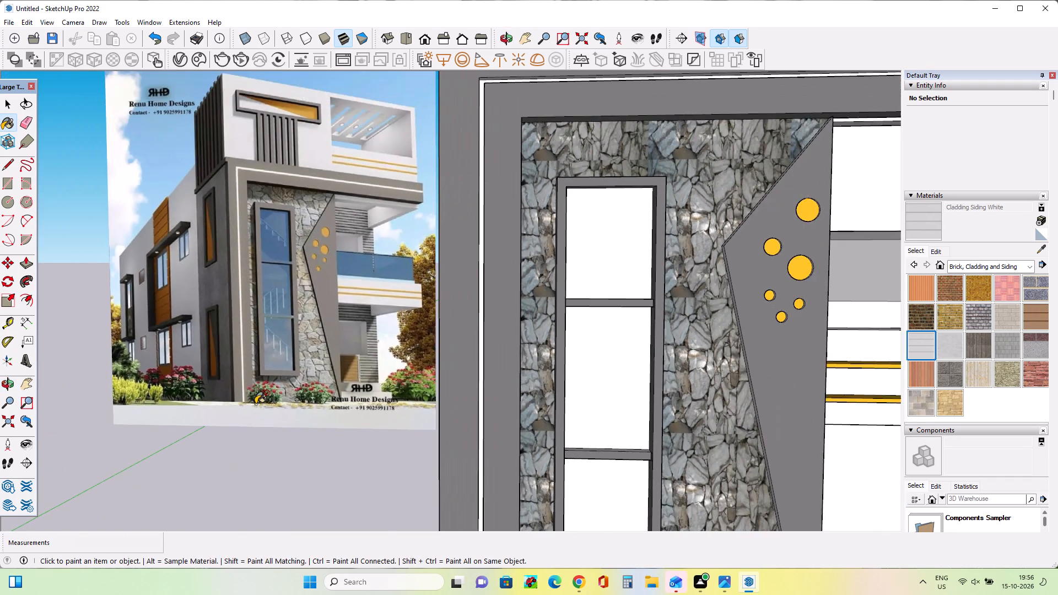
scroll(257, 403, "down", 9)
middle_click_drag(386, 436, 434, 436)
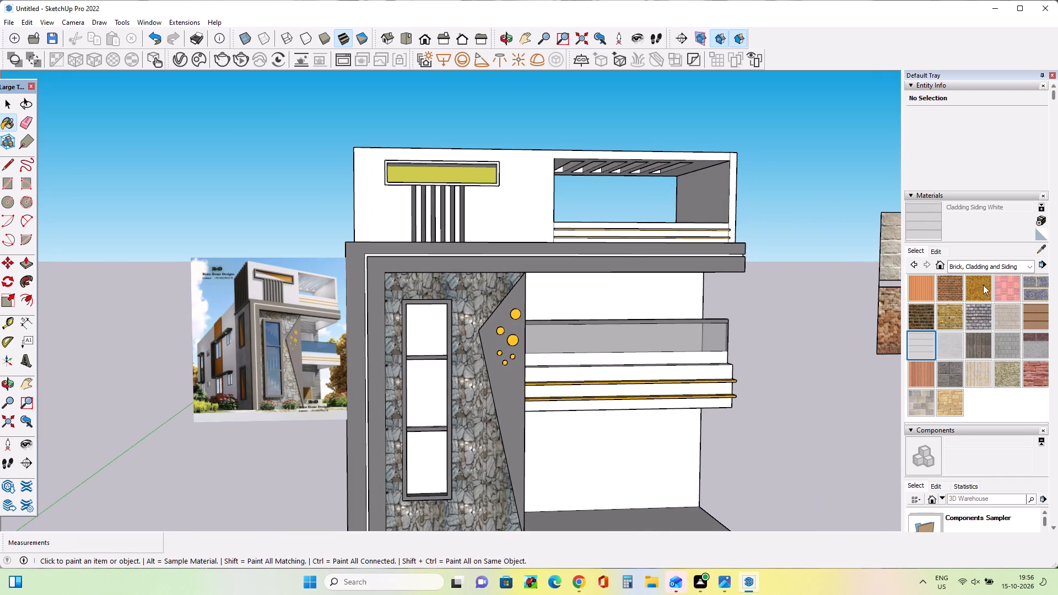
Paint the three panes of the tall window in the stone wall with Translucent Glass Gray from the Glass and Mirrors collection.
left_click(981, 263)
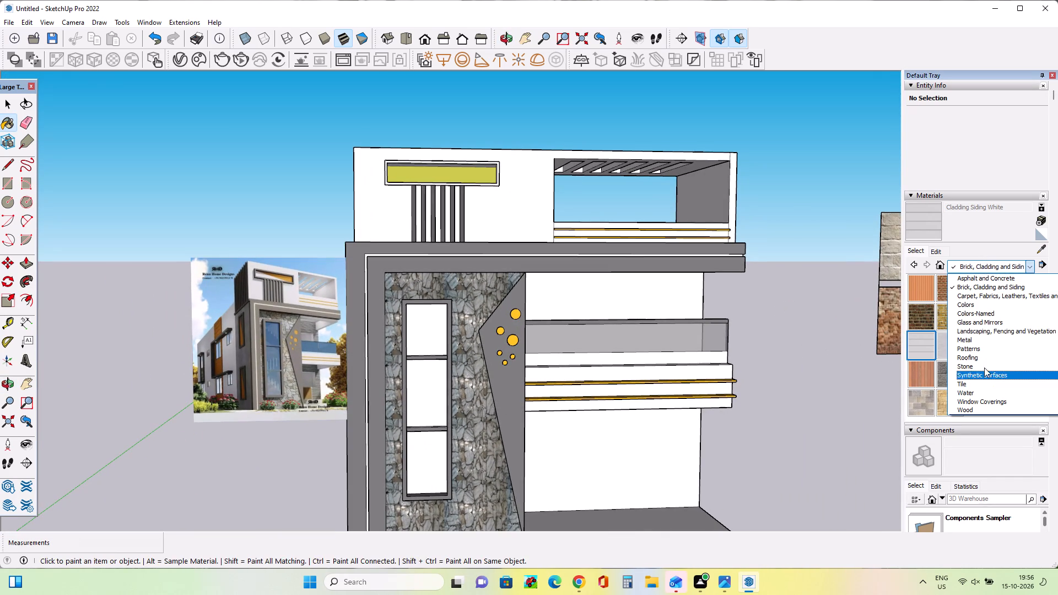
left_click(979, 322)
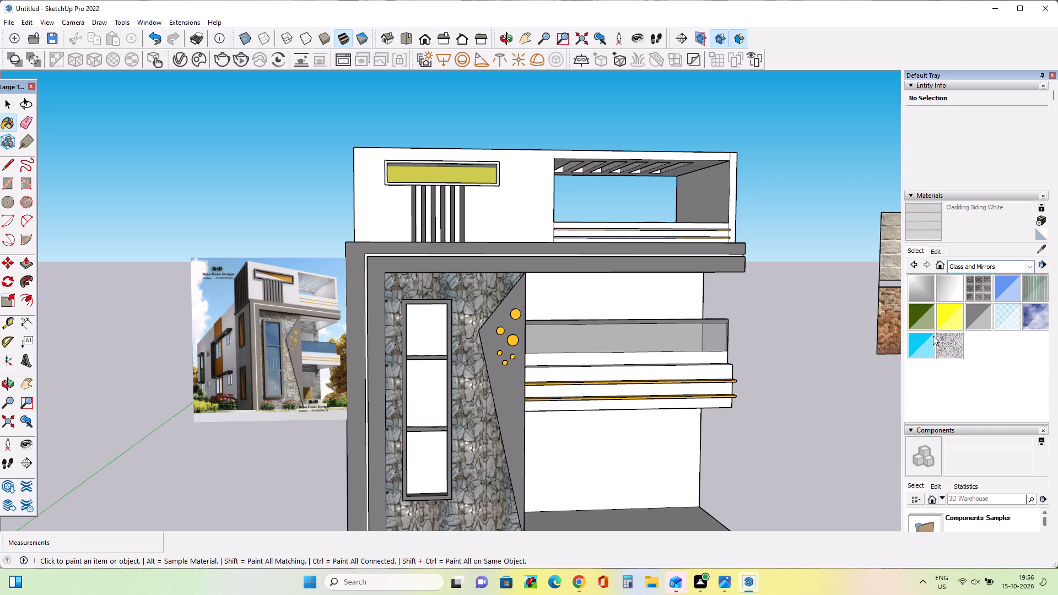
left_click(988, 313)
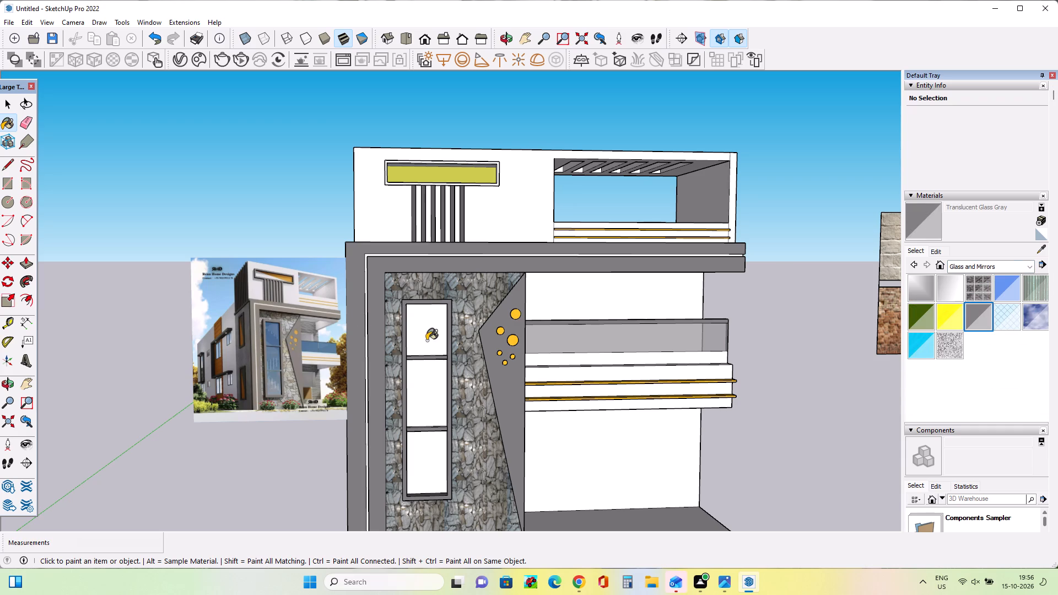
left_click(427, 340)
left_click(430, 399)
left_click(427, 464)
middle_click_drag(457, 461, 519, 384)
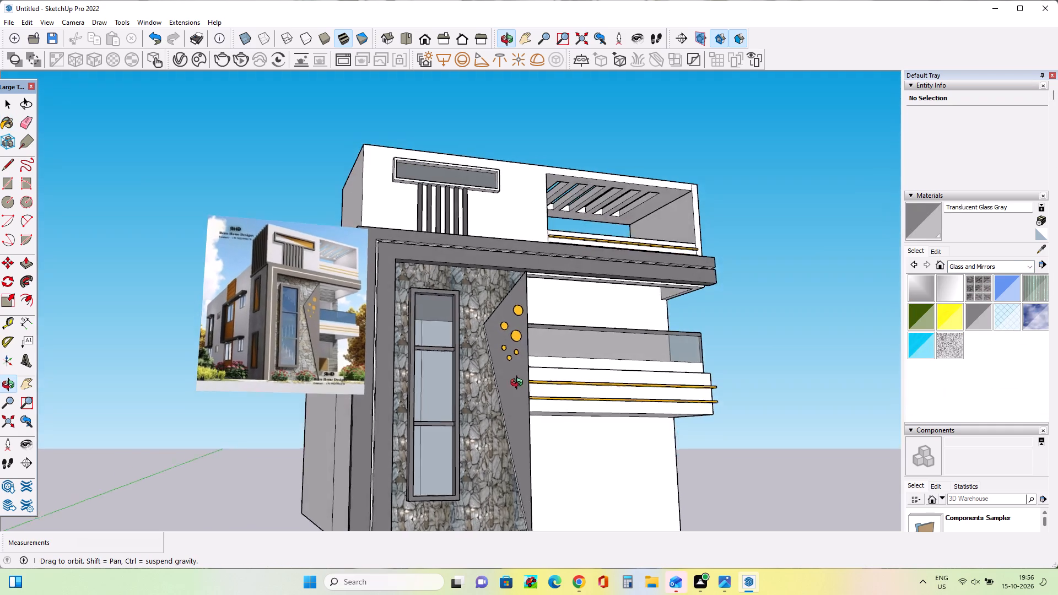
middle_click_drag(519, 384, 452, 397)
scroll(449, 401, "down", 3)
middle_click_drag(549, 394, 625, 430)
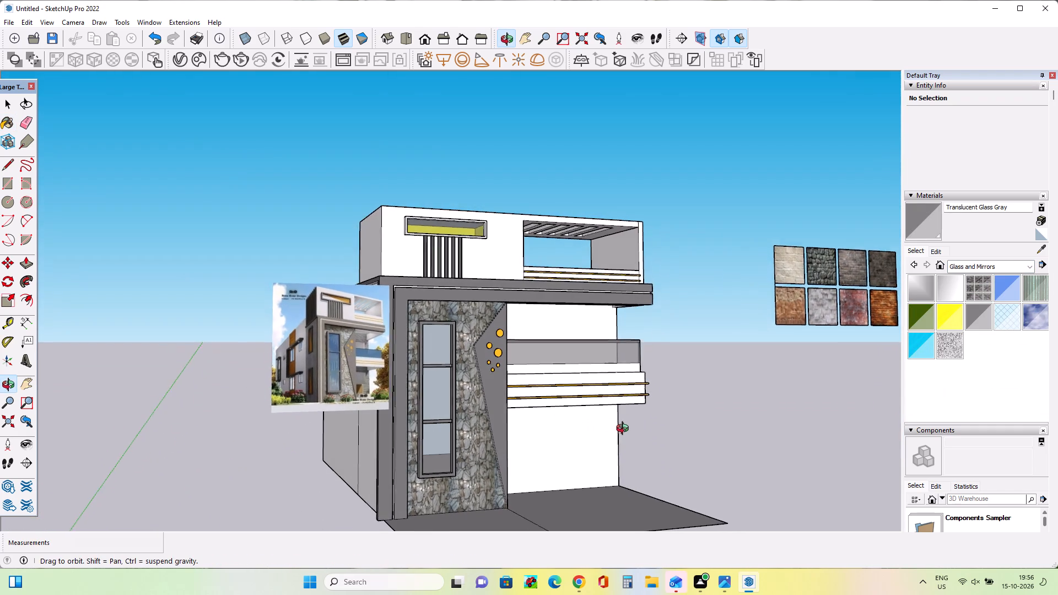
middle_click_drag(625, 430, 625, 435)
scroll(552, 437, "up", 2)
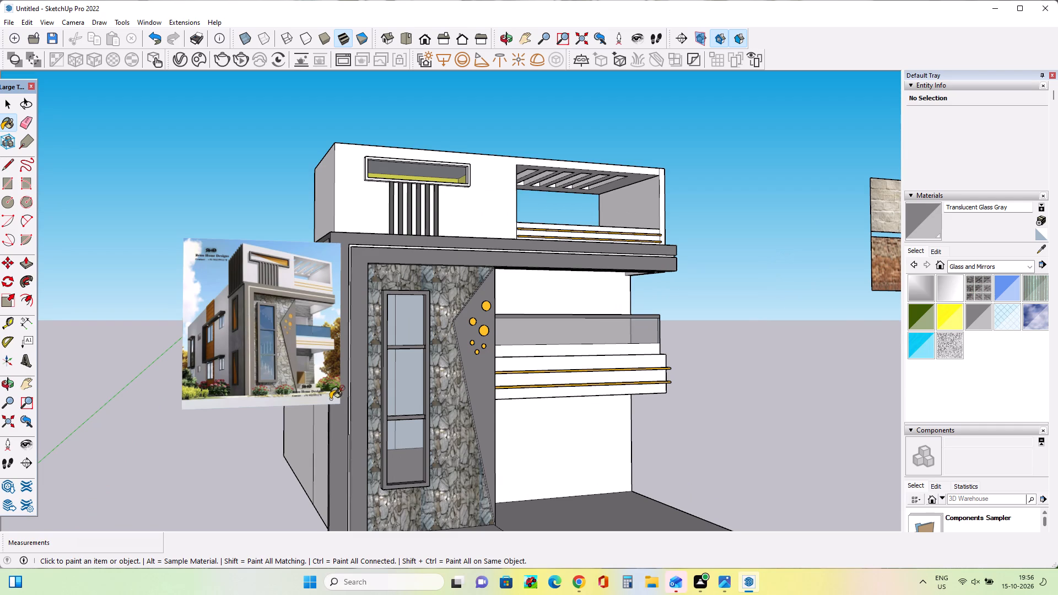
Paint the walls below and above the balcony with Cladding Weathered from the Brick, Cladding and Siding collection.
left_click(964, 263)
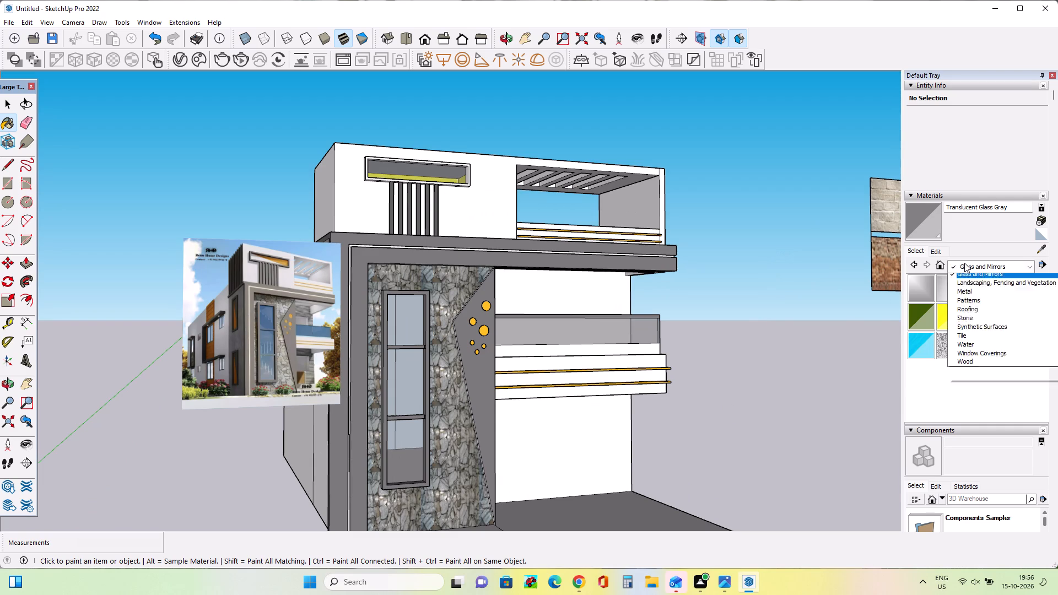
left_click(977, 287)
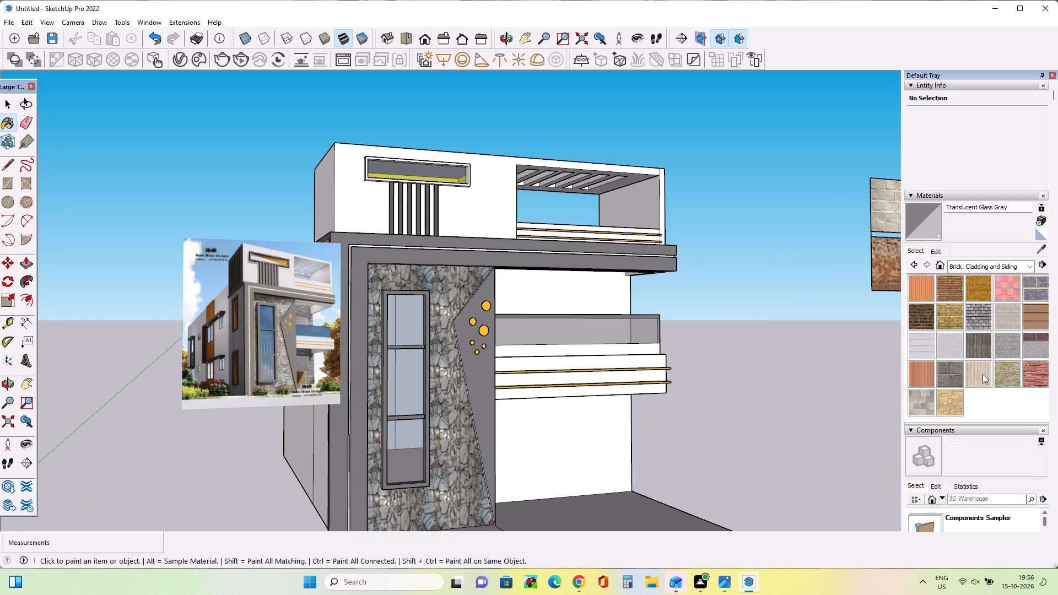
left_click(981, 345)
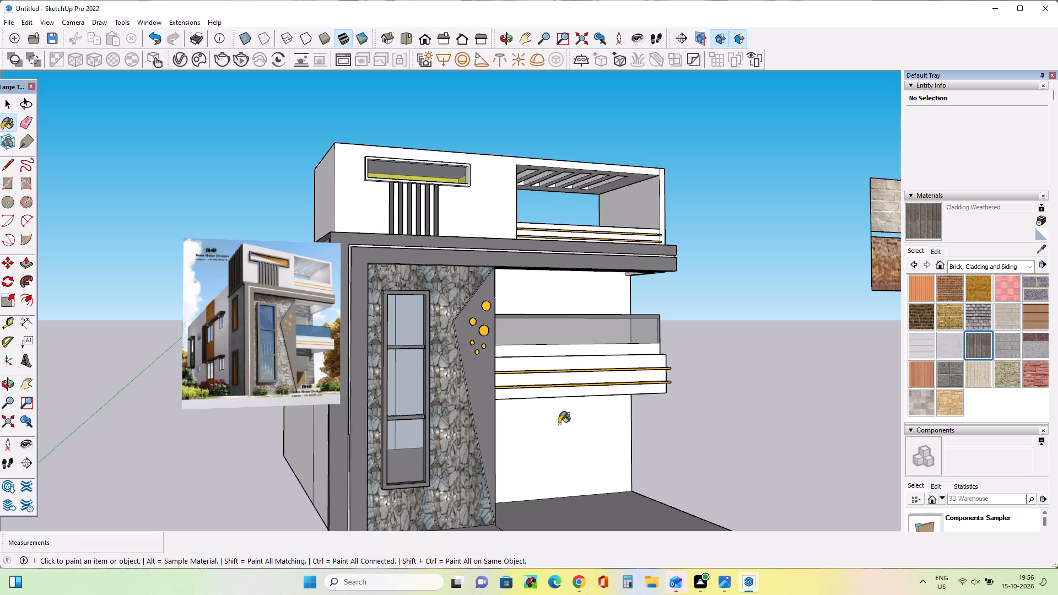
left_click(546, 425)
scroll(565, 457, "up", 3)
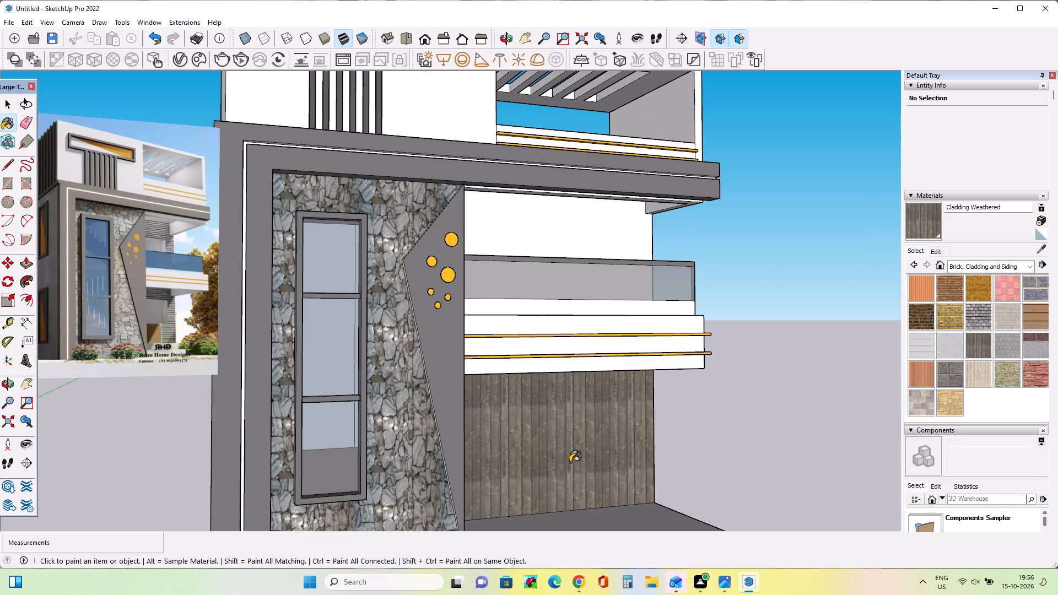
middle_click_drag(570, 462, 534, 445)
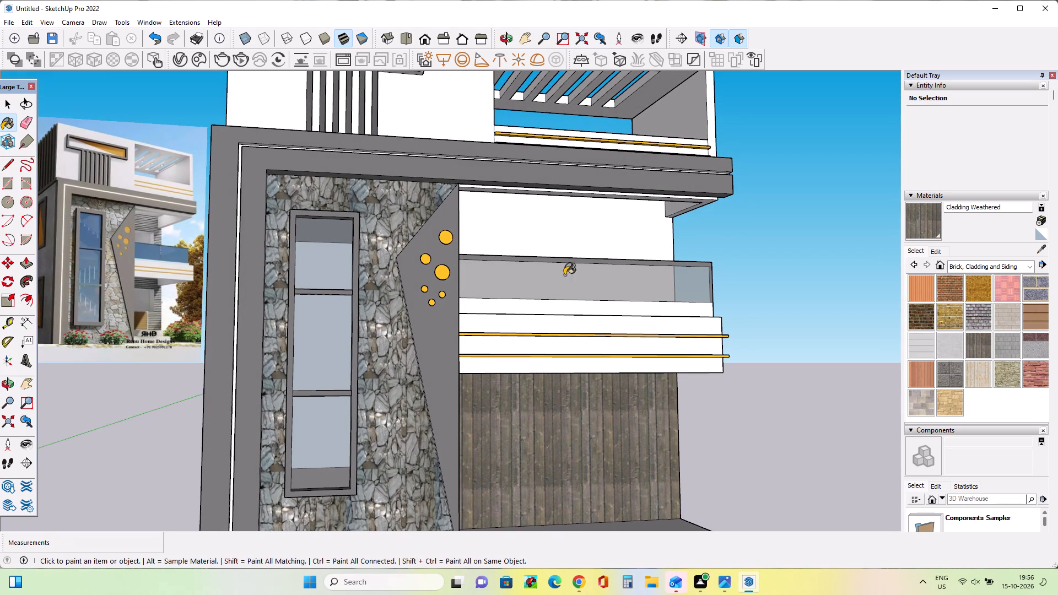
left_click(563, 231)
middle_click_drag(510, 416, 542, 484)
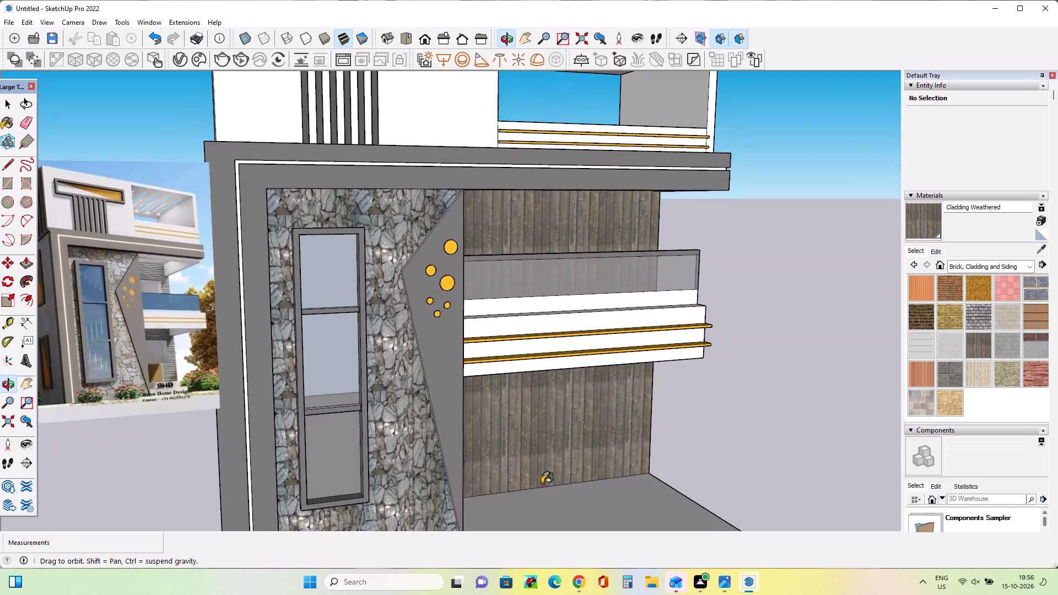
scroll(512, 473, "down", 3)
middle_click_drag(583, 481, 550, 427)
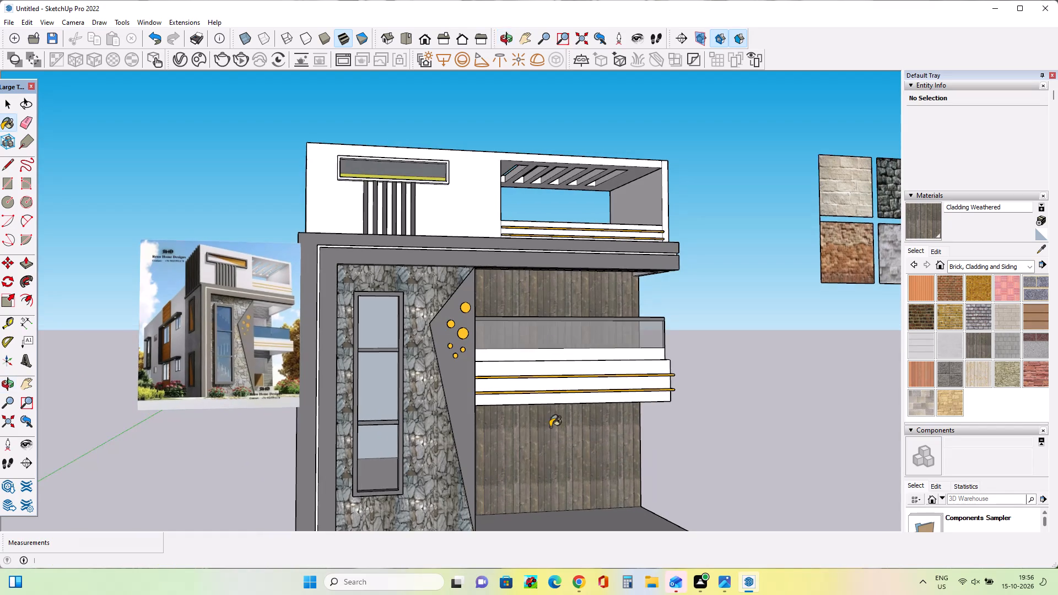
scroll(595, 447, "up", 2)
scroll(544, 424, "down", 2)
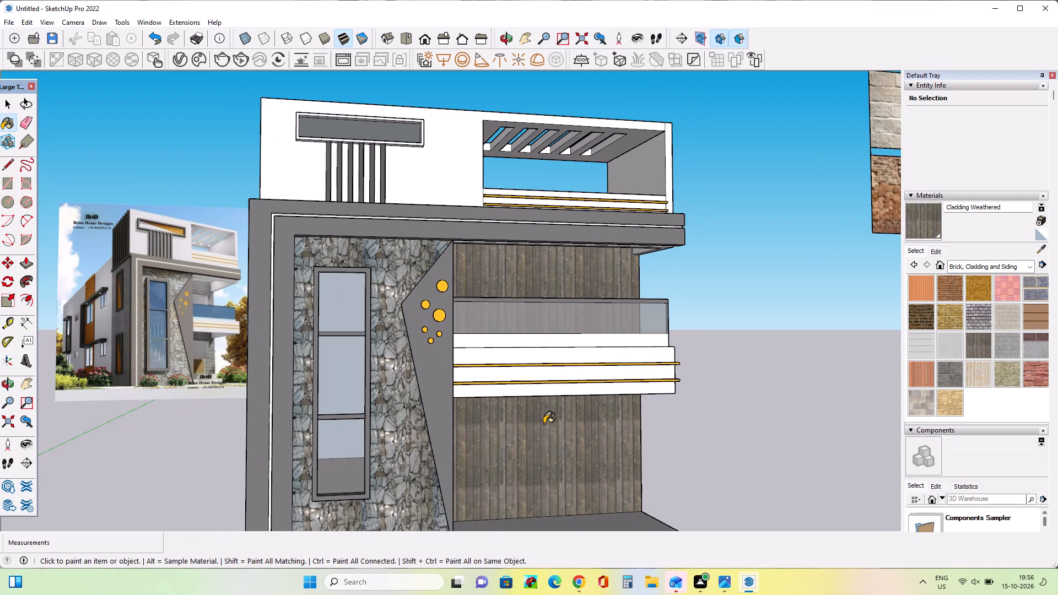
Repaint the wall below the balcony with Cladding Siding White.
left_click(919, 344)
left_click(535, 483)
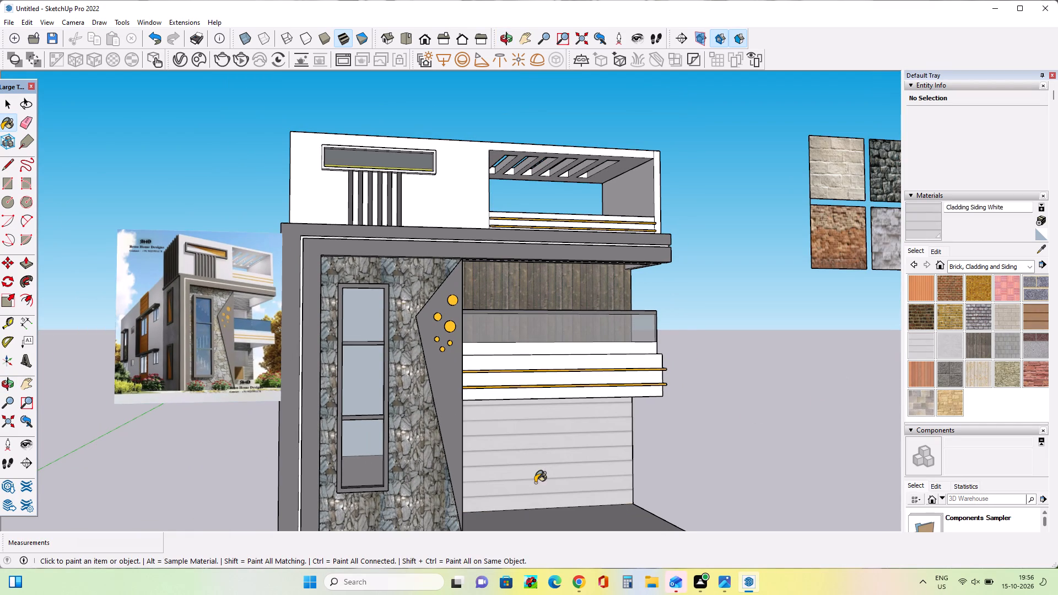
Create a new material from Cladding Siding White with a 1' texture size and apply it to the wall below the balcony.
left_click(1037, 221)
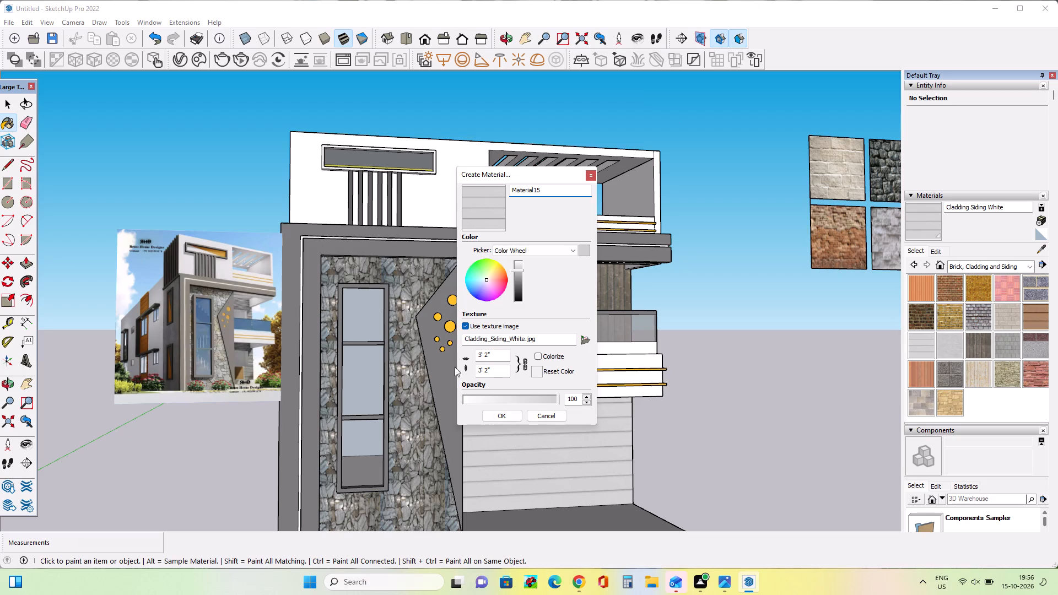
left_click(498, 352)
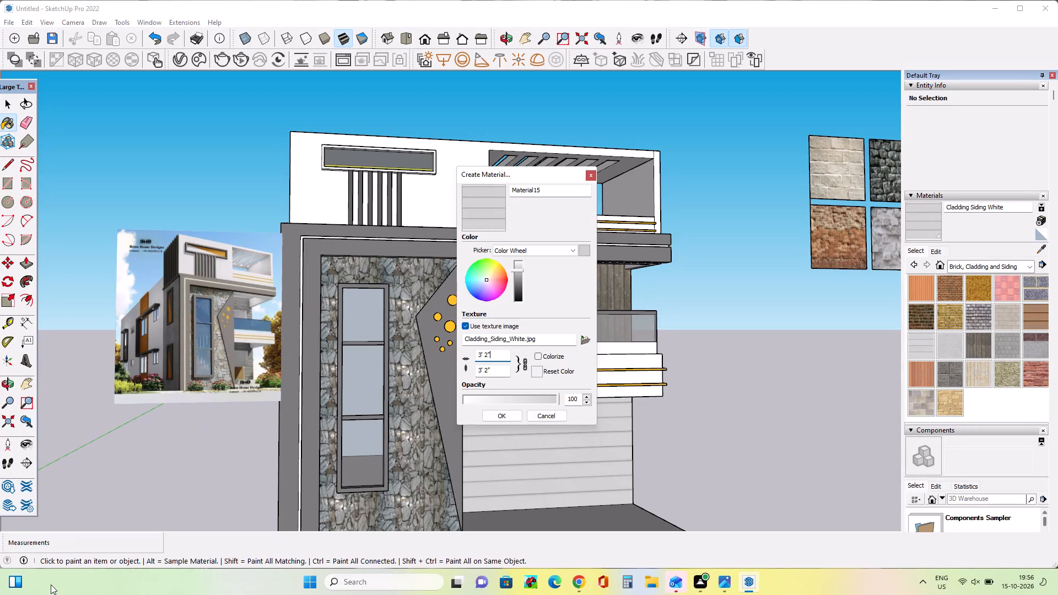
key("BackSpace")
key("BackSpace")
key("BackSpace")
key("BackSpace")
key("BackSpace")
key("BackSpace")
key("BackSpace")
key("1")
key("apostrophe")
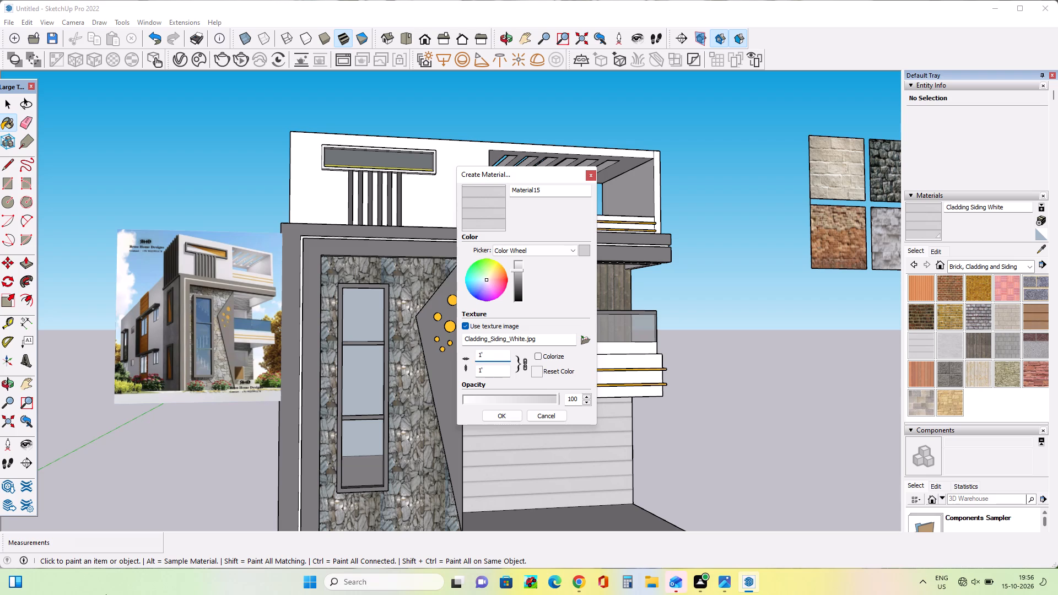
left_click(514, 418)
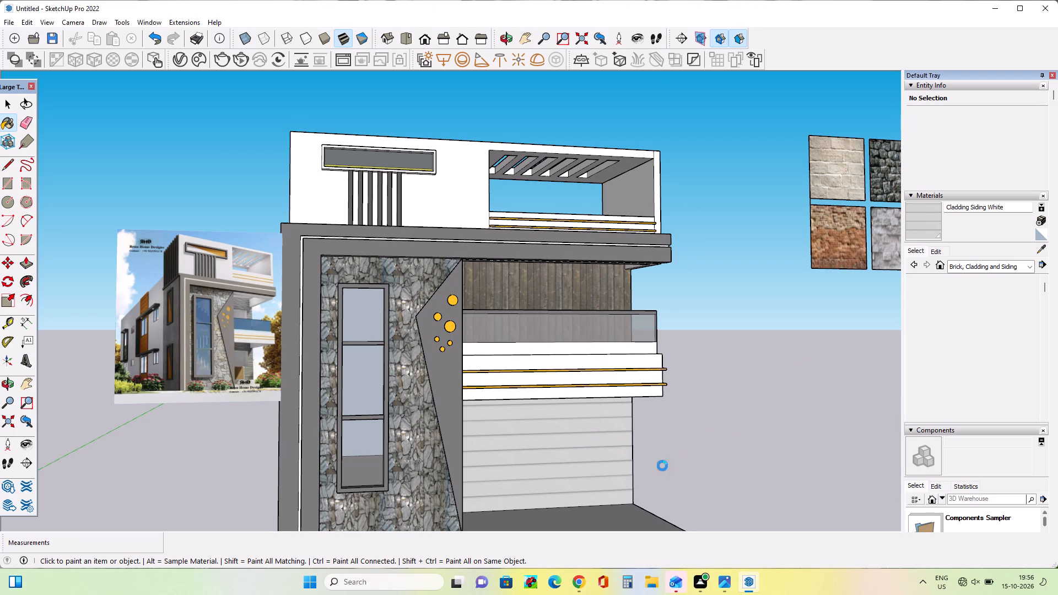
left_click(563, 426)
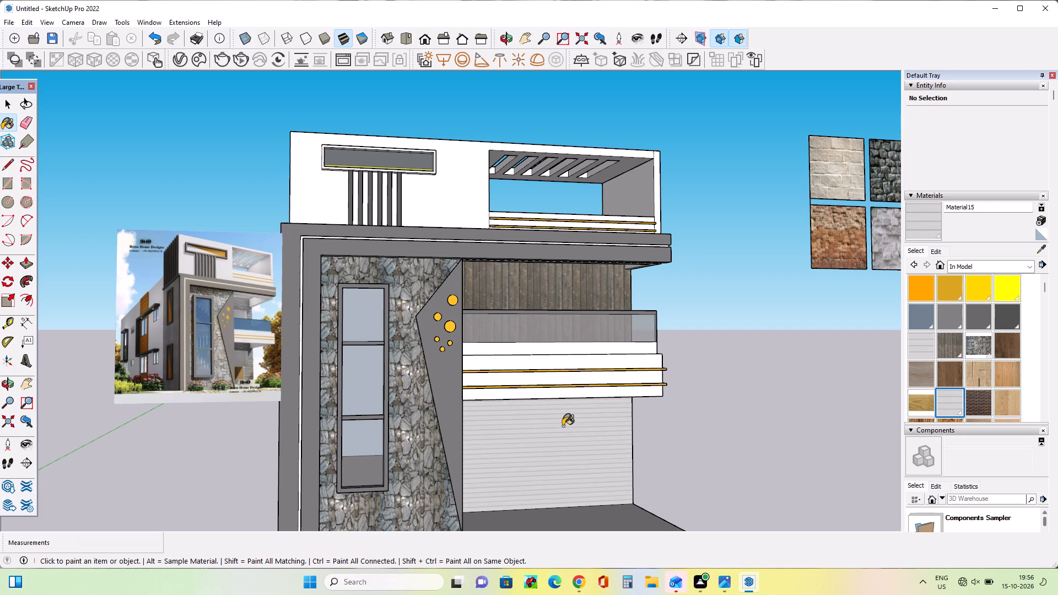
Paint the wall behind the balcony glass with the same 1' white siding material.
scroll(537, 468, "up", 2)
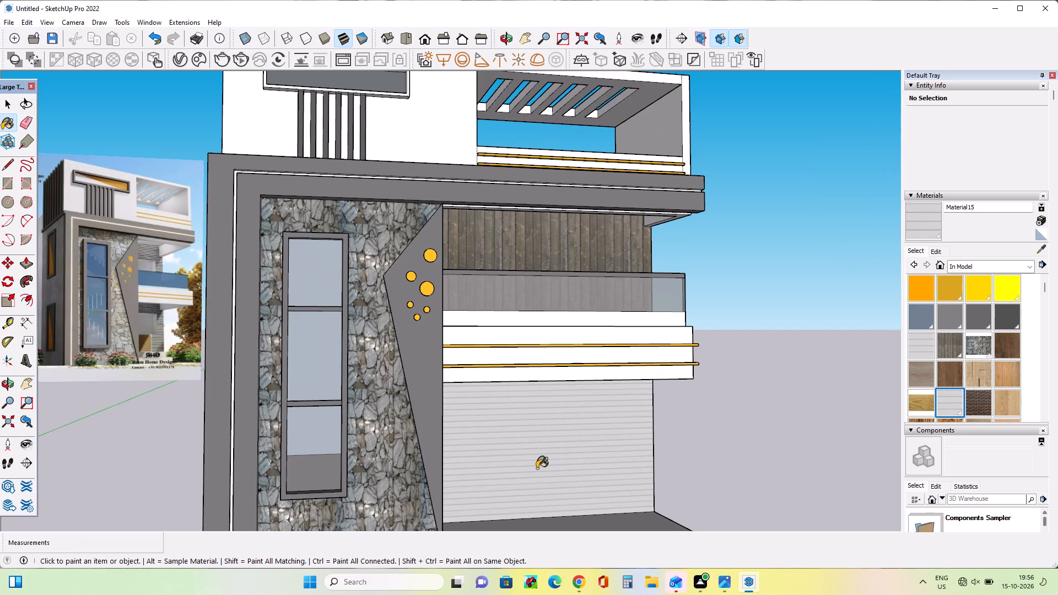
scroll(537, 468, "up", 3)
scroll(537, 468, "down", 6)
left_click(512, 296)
Examine the reference picture's wall cladding above and below the balcony, and compare it with the modelled walls.
middle_click_drag(533, 343, 476, 360)
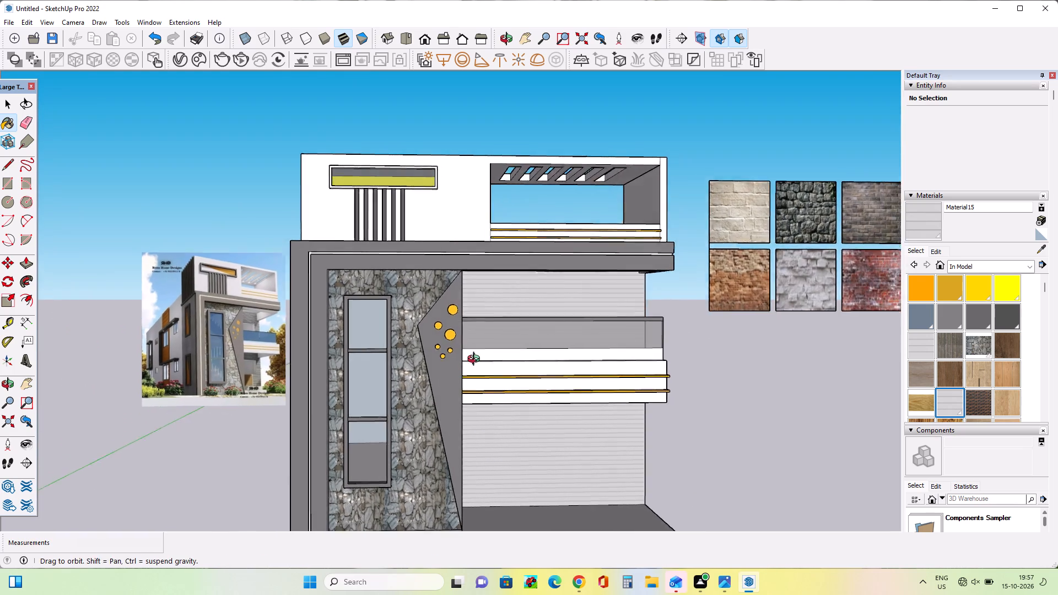
middle_click_drag(476, 360, 445, 385)
scroll(263, 372, "up", 16)
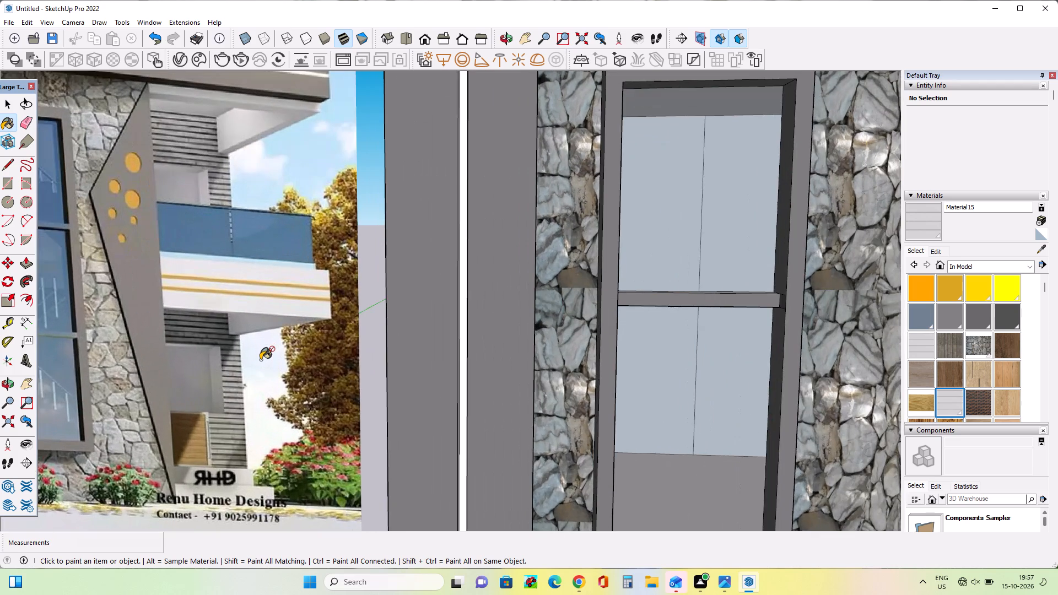
scroll(262, 359, "up", 3)
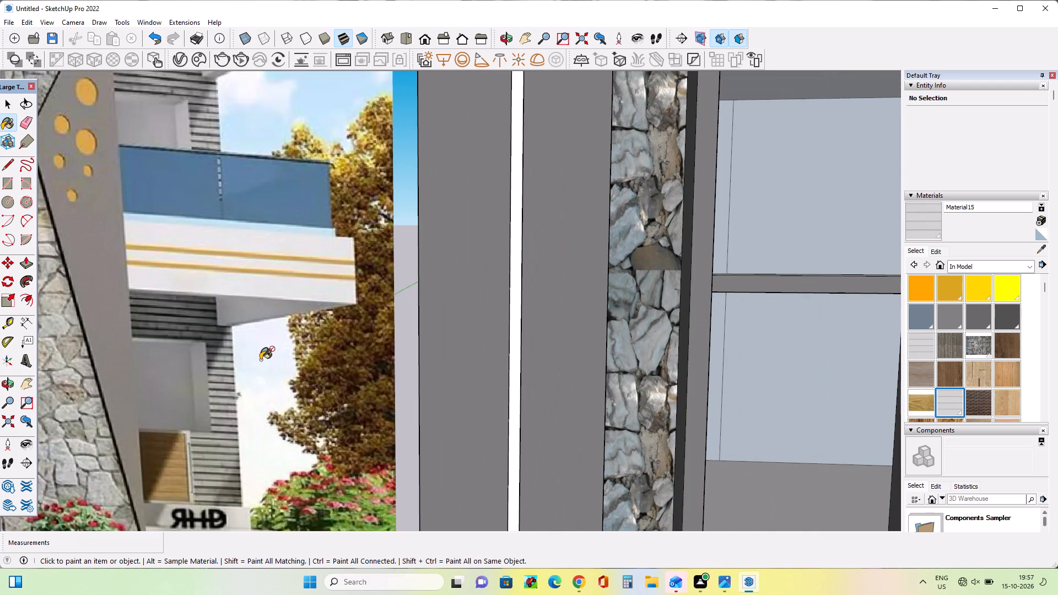
scroll(217, 312, "down", 1)
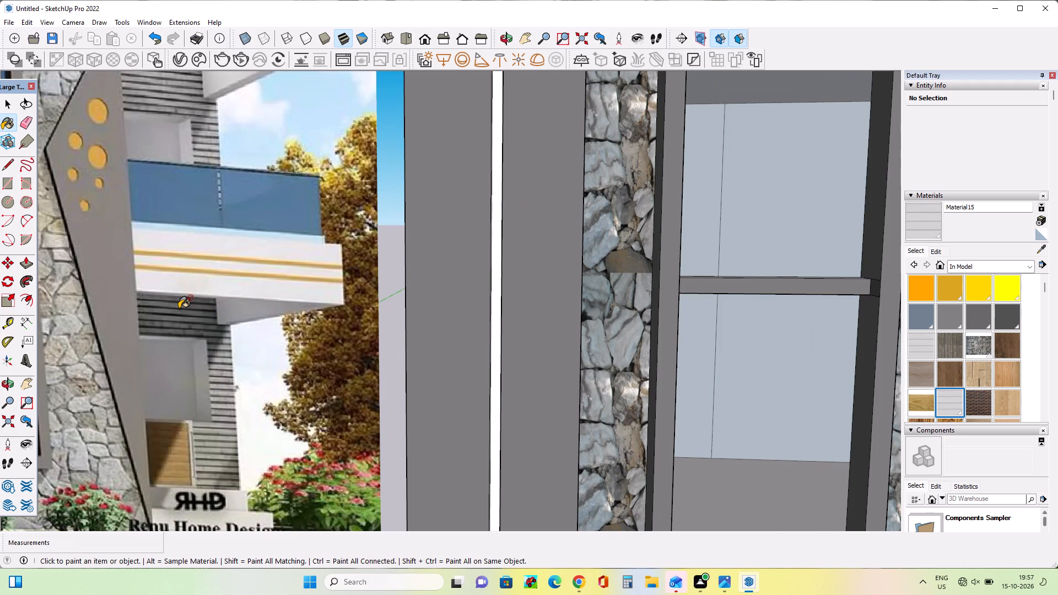
scroll(175, 308, "down", 15)
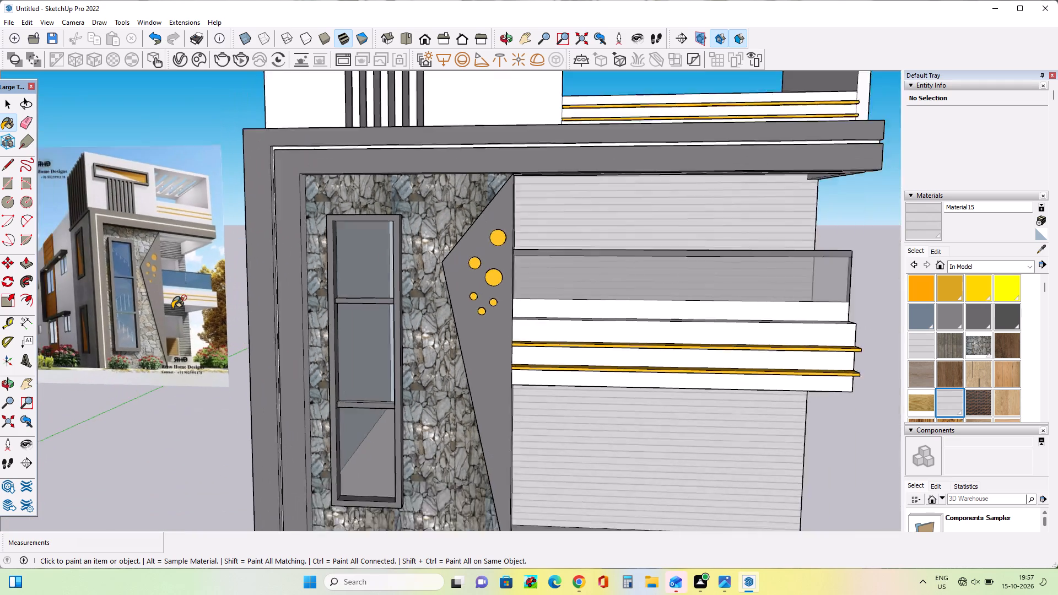
scroll(174, 308, "down", 5)
middle_click_drag(532, 402, 568, 384)
scroll(512, 285, "up", 4)
middle_click_drag(512, 288, 520, 318)
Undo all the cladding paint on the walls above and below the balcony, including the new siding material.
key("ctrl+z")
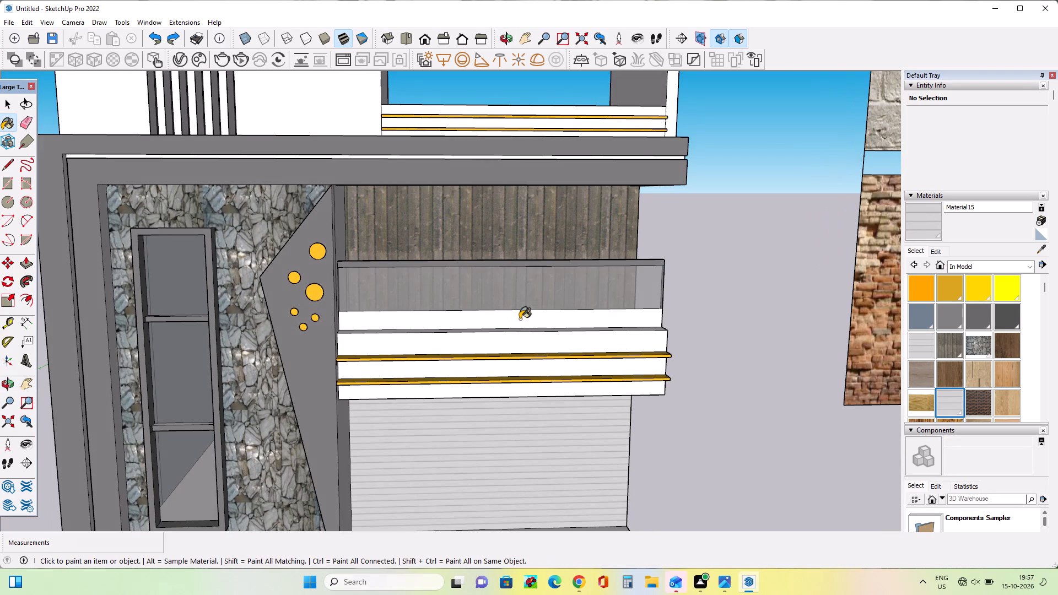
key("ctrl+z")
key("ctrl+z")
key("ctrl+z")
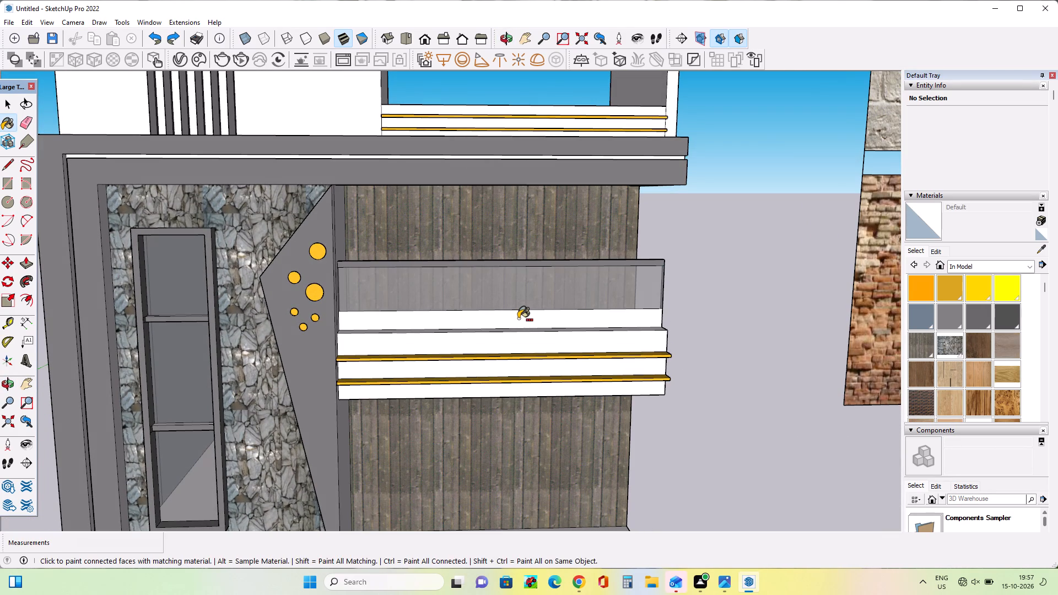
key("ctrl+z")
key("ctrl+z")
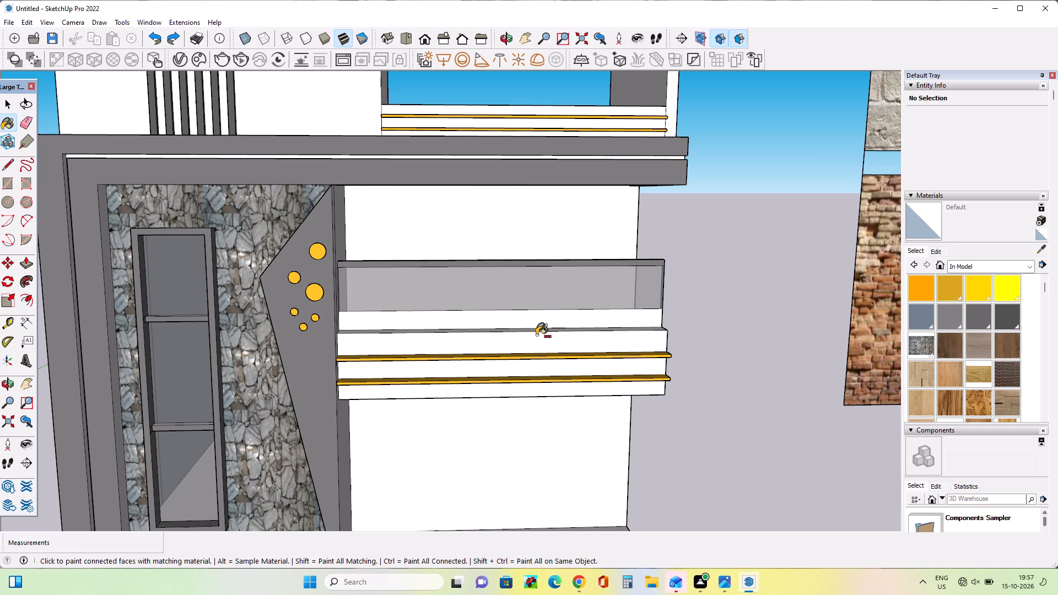
Draw a full-width rectangle about 10' 5" by 4 5/8" along the top of the wall beneath the balcony.
scroll(538, 337, "down", 1)
middle_click_drag(485, 407, 490, 291)
scroll(489, 296, "down", 8)
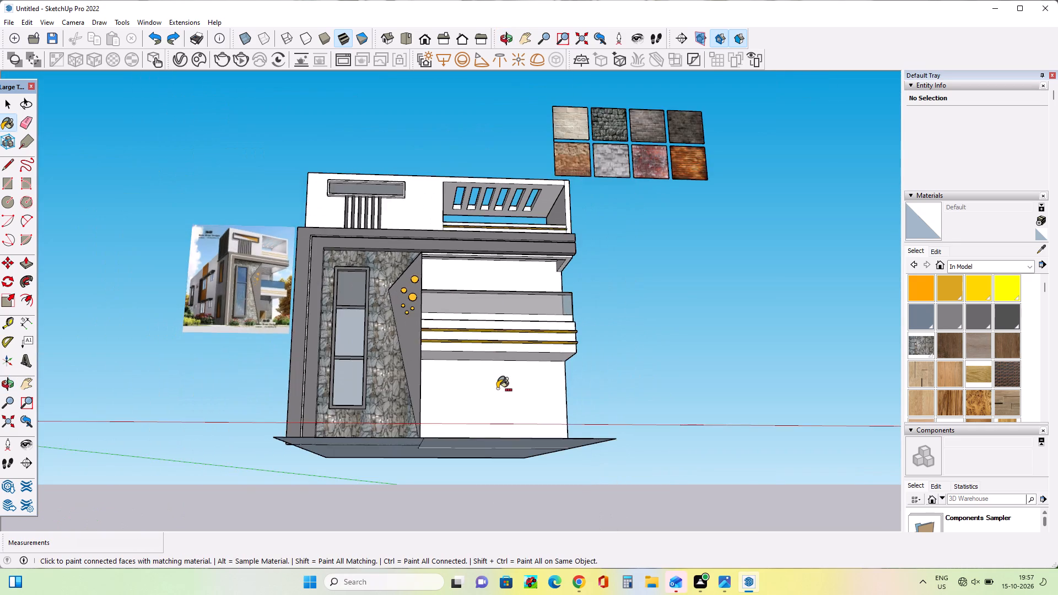
scroll(499, 389, "up", 9)
middle_click_drag(507, 398, 511, 434)
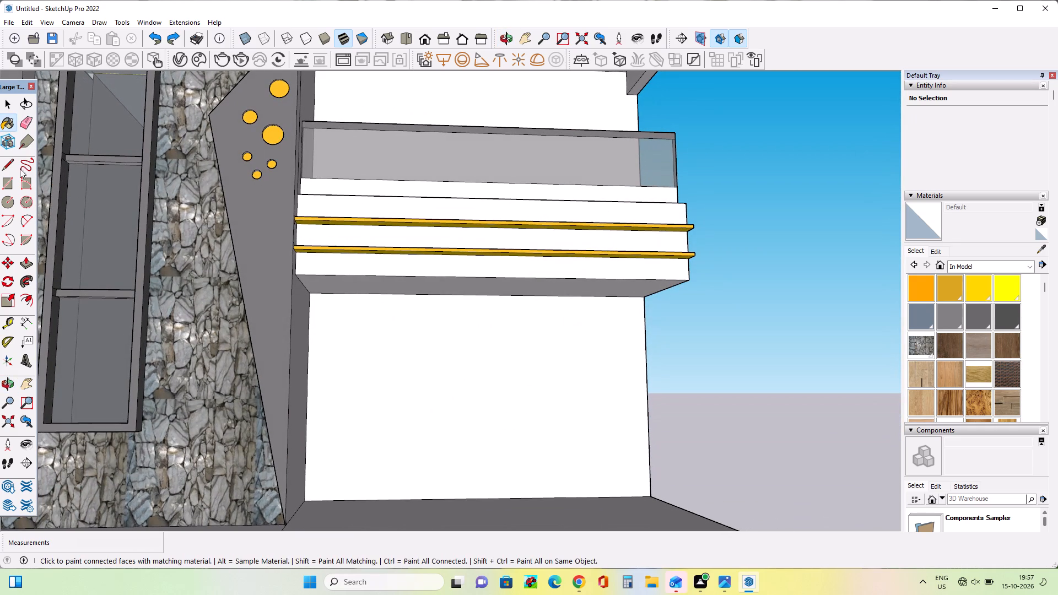
left_click(4, 183)
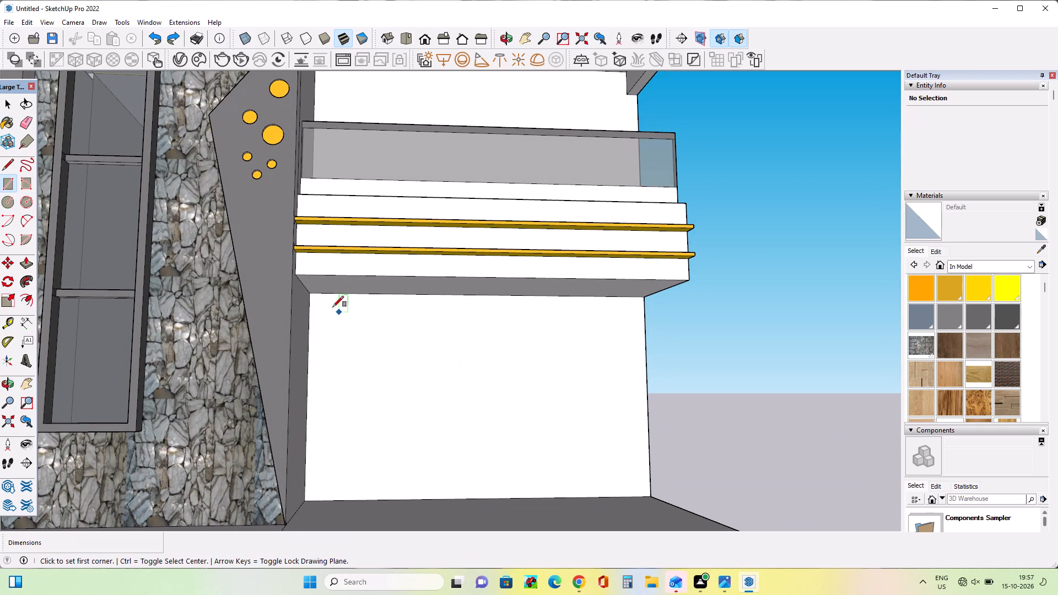
left_click(310, 297)
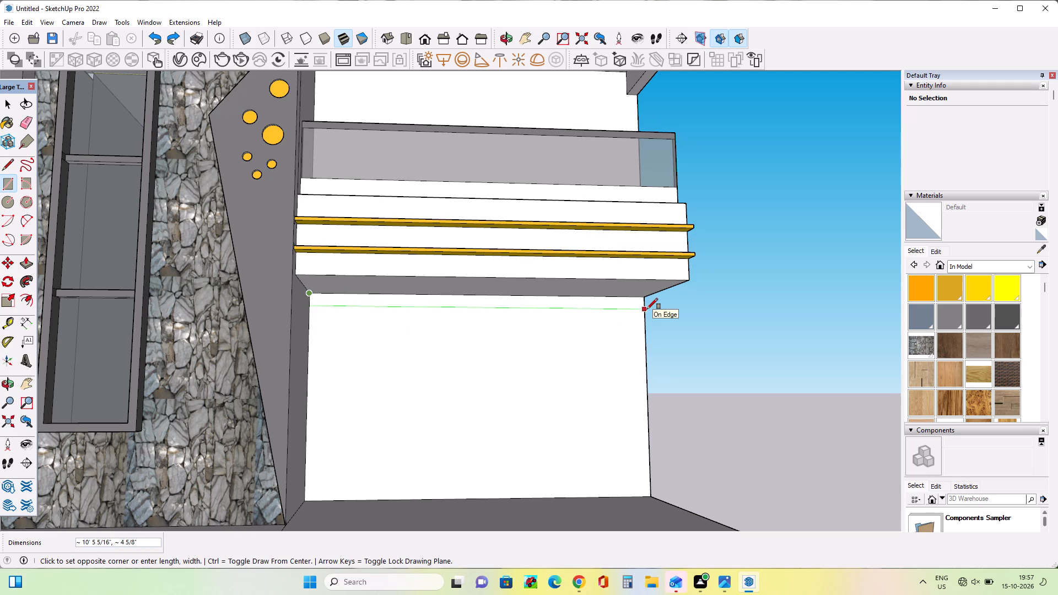
left_click(647, 309)
Draw a second full-width rectangle about 2 1/2" high on the wall, a small gap below the first strip.
scroll(644, 319, "up", 5)
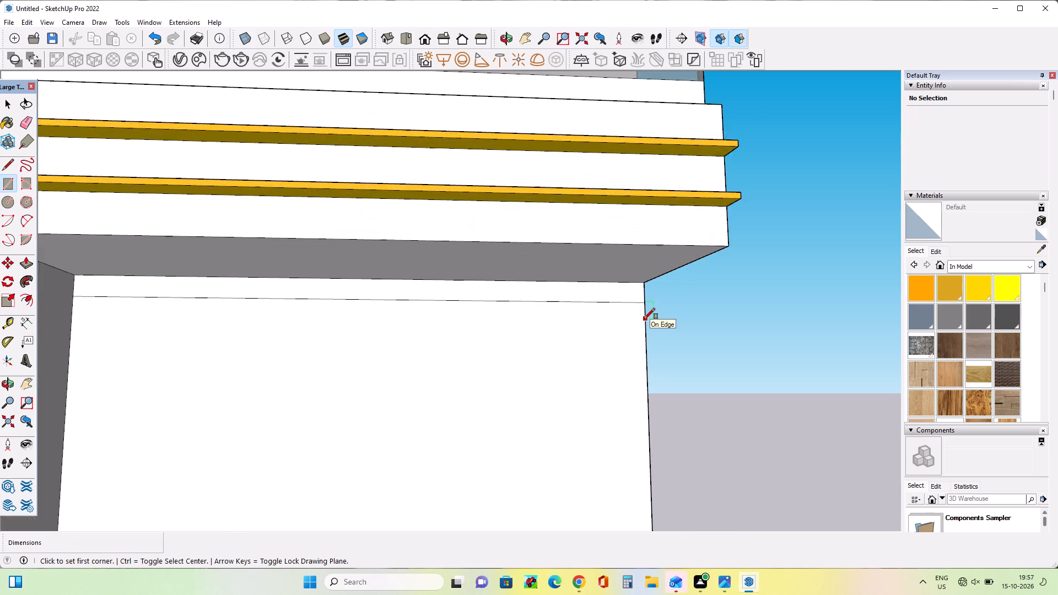
scroll(644, 319, "up", 1)
left_click(644, 312)
scroll(541, 334, "down", 3)
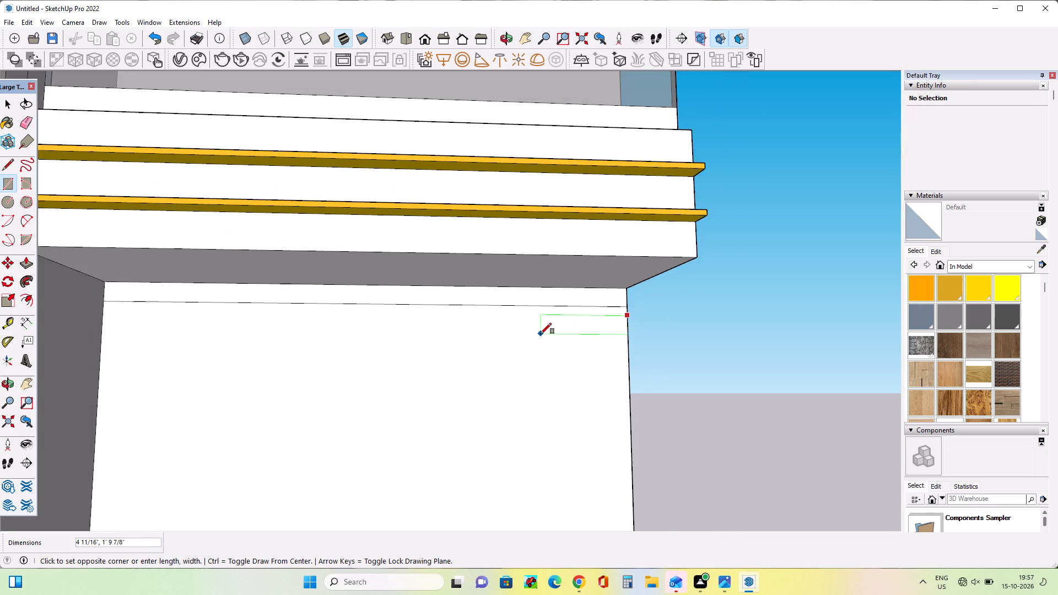
scroll(541, 334, "down", 3)
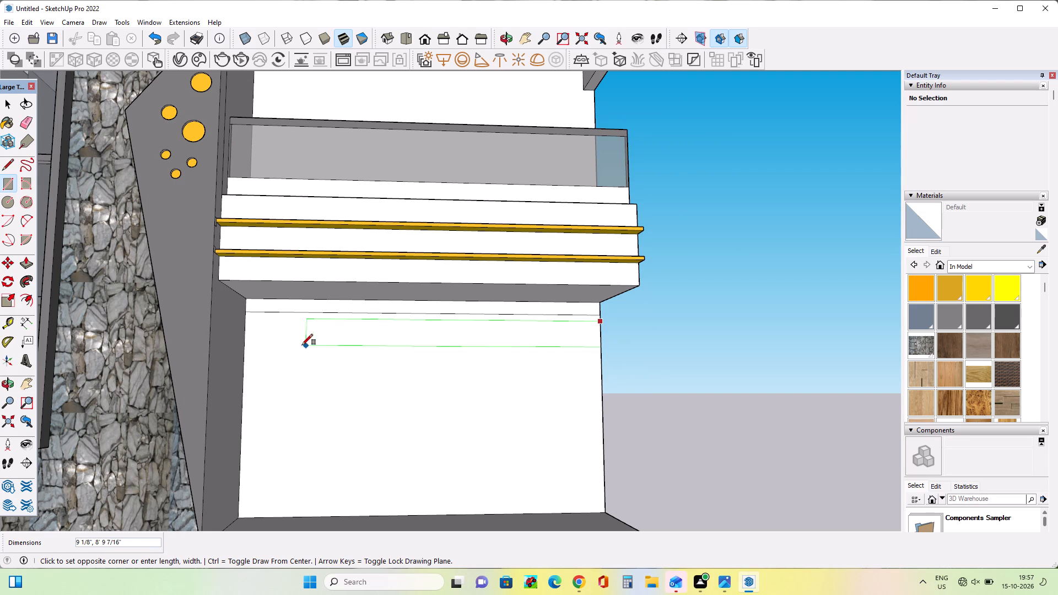
scroll(274, 337, "up", 3)
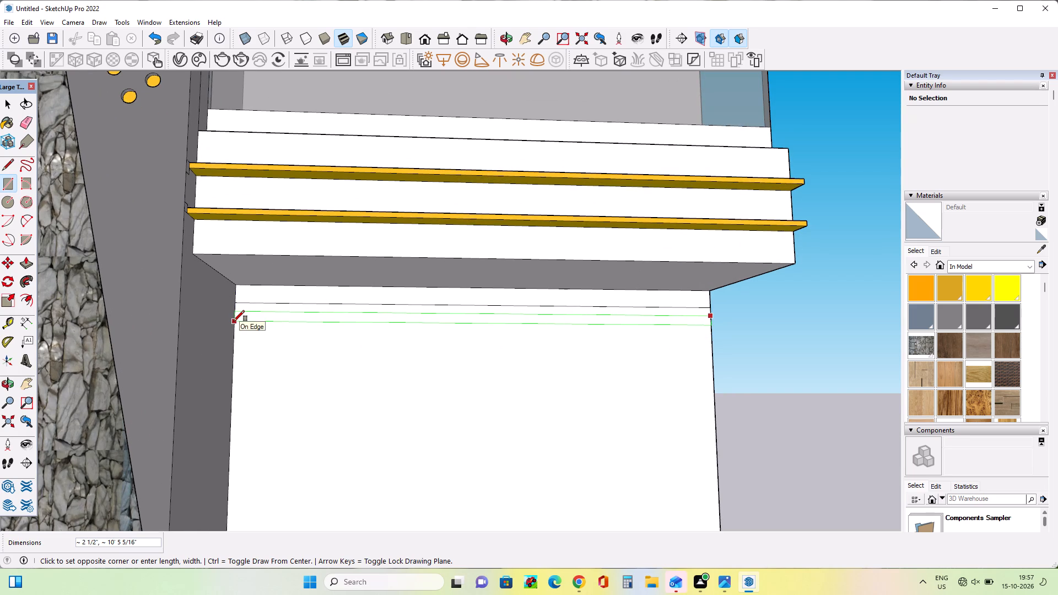
left_click(234, 321)
Copy the second rectangle's two long edges down the wall four times in succession, each about 4 5/8" below the previous pair.
scroll(361, 351, "down", 2)
middle_click_drag(449, 351, 455, 370)
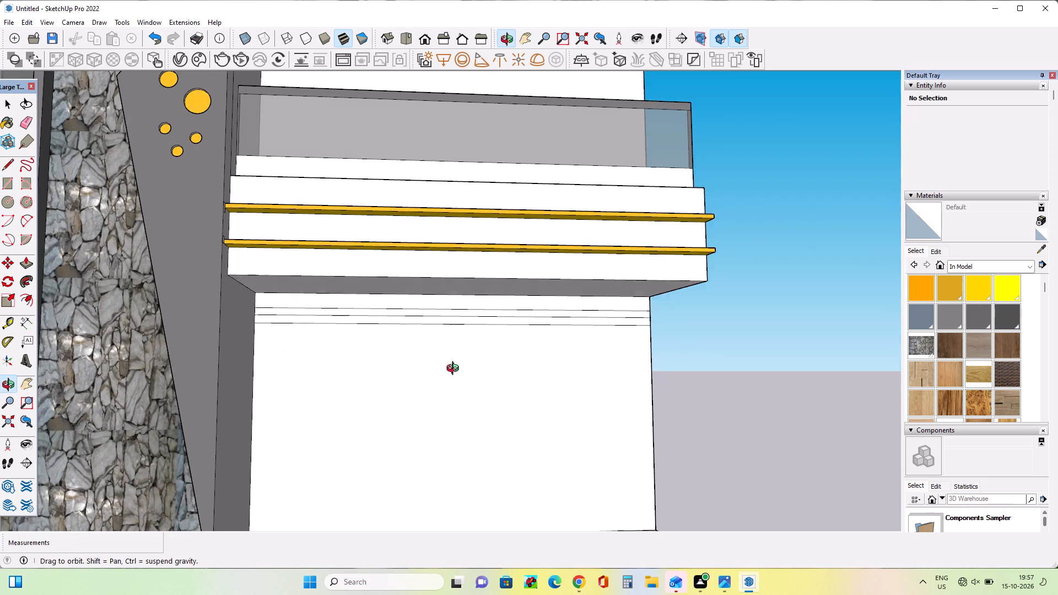
middle_click_drag(455, 370, 455, 371)
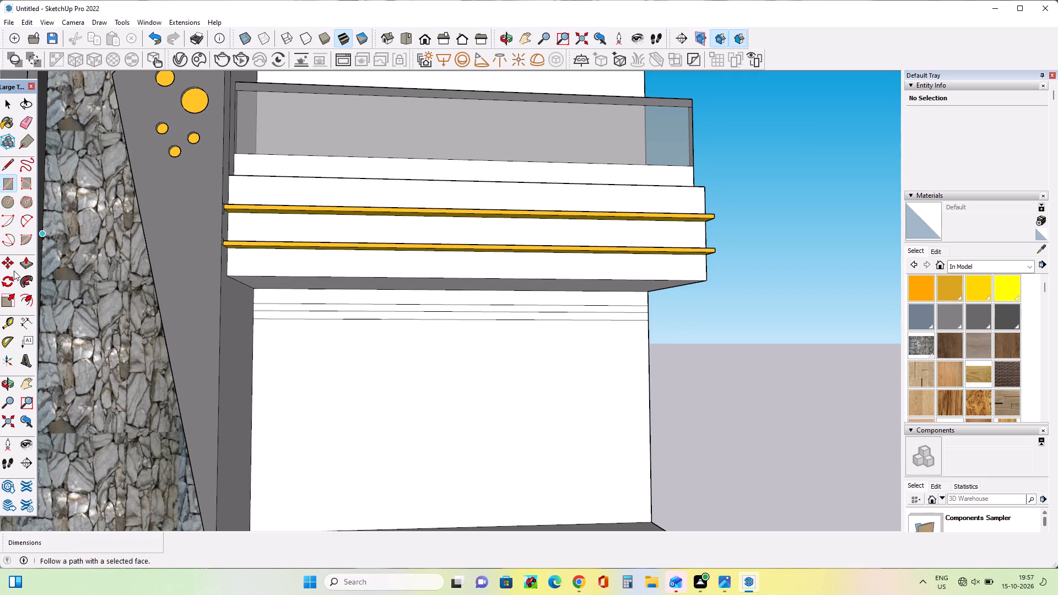
left_click(10, 106)
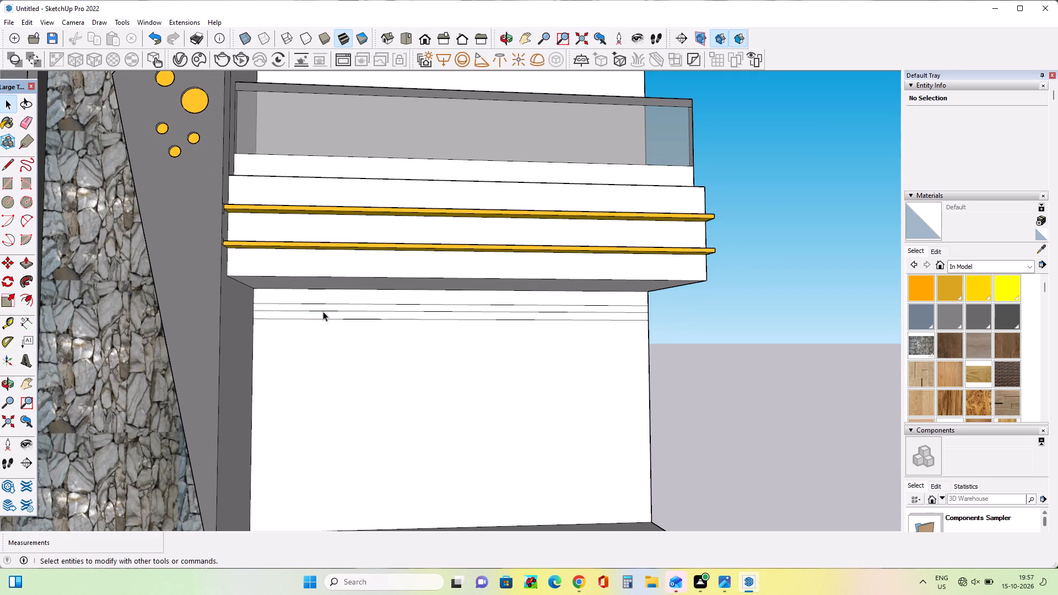
left_click(323, 310)
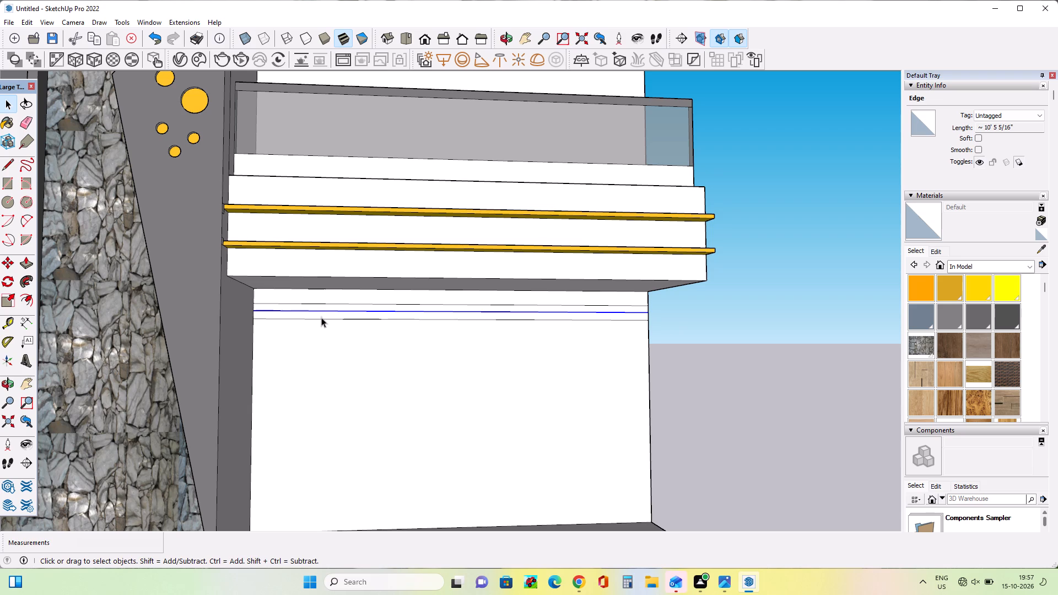
left_click(321, 321)
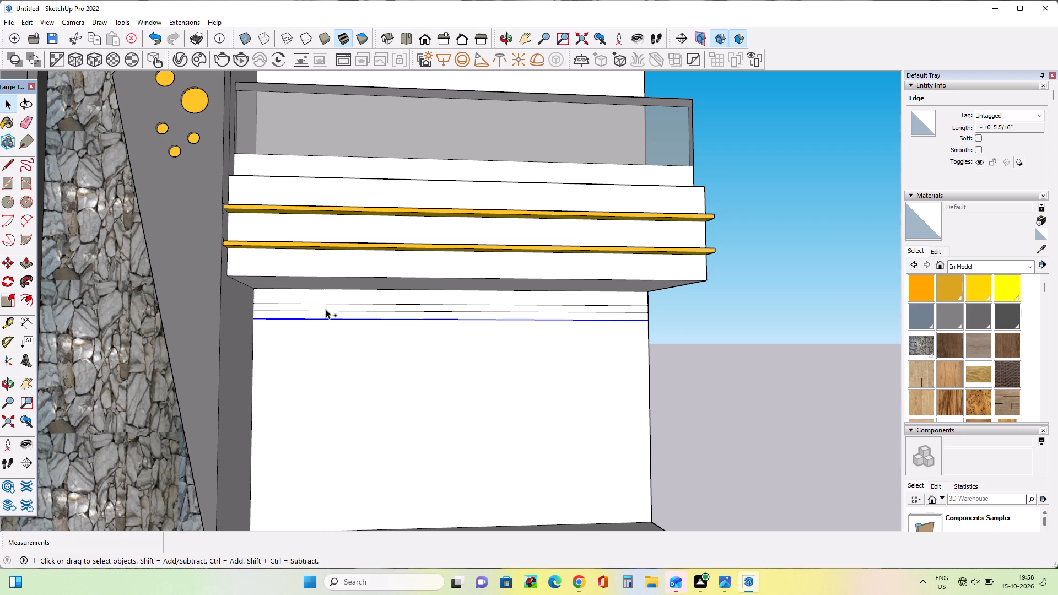
left_click(326, 311, "ctrl")
left_click(9, 262, "ctrl")
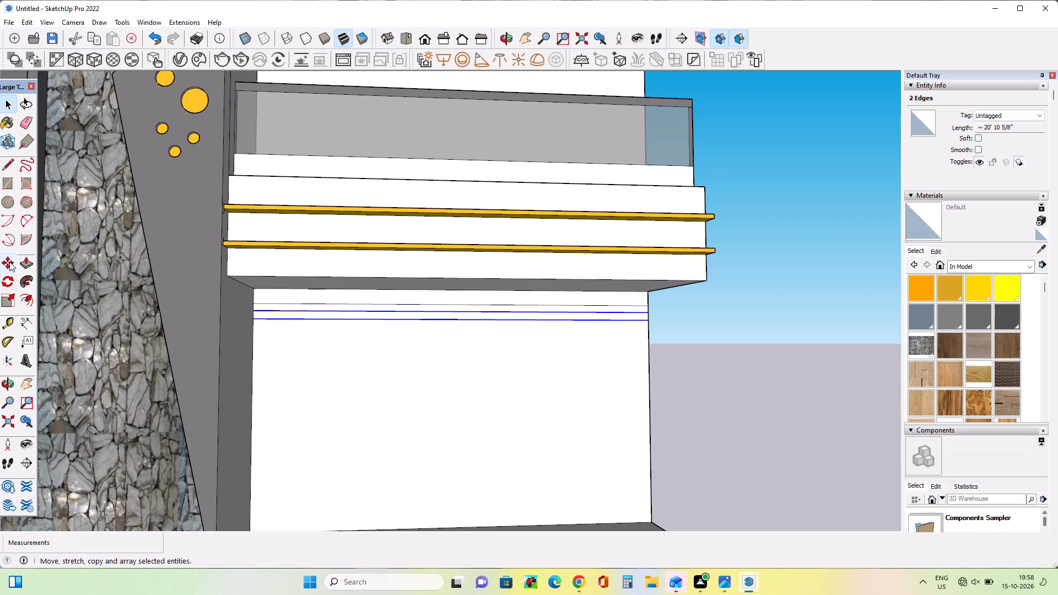
left_click(647, 321)
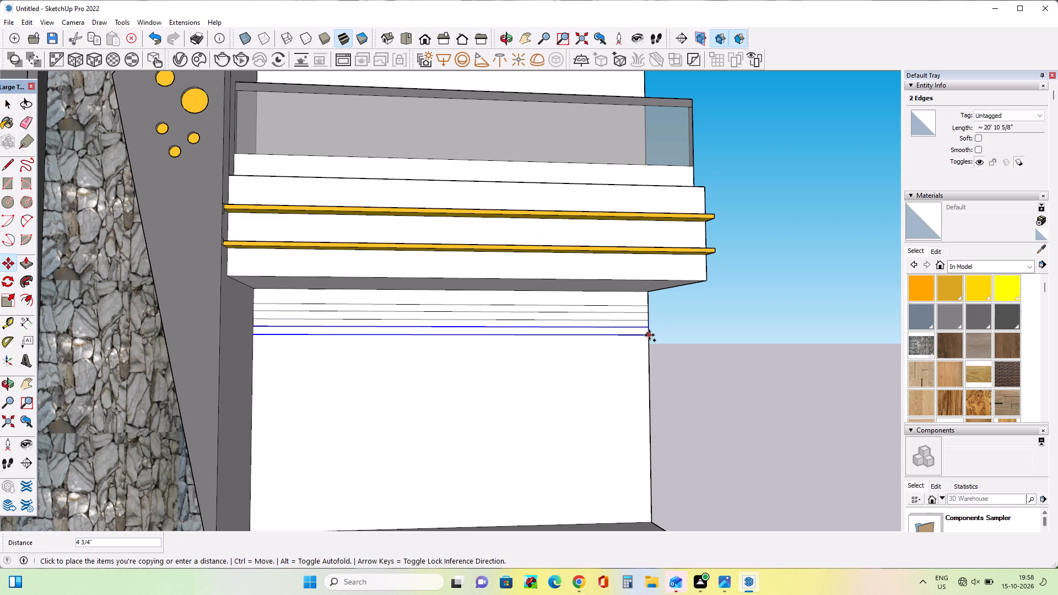
left_click(649, 335)
left_click(649, 335)
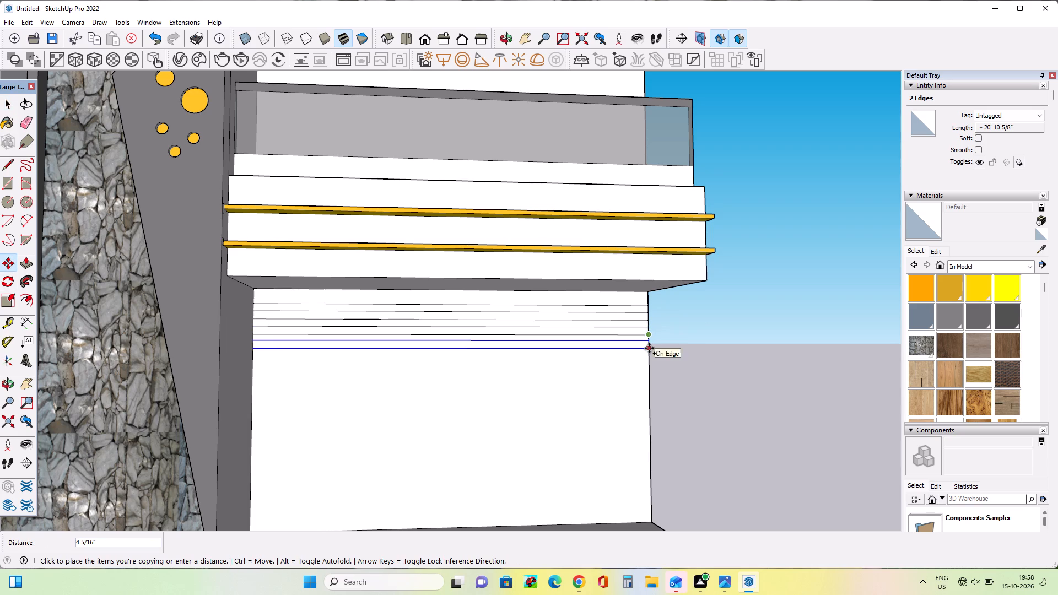
left_click(649, 349)
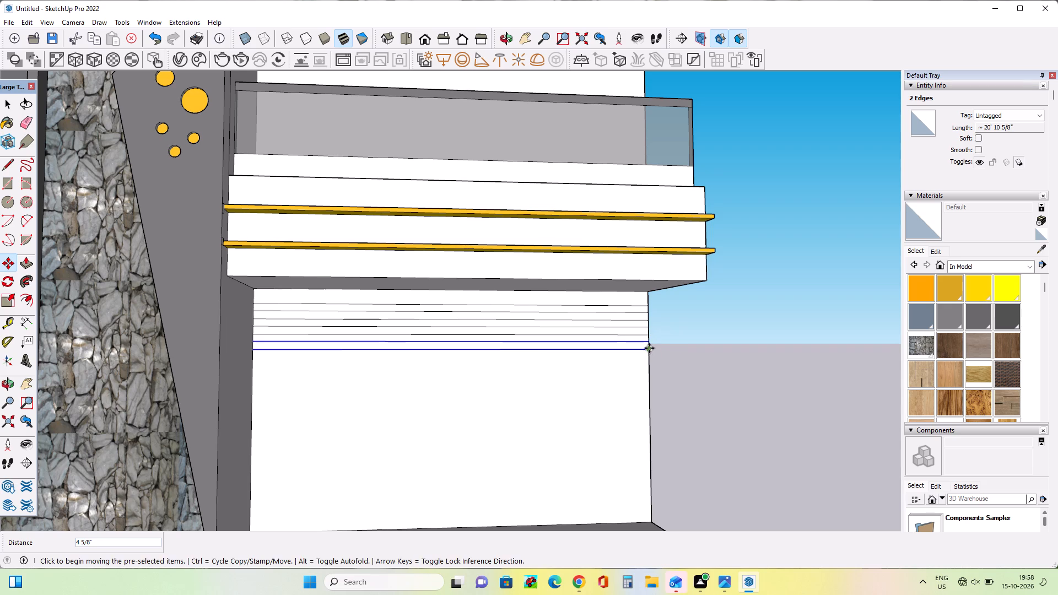
left_click(649, 348)
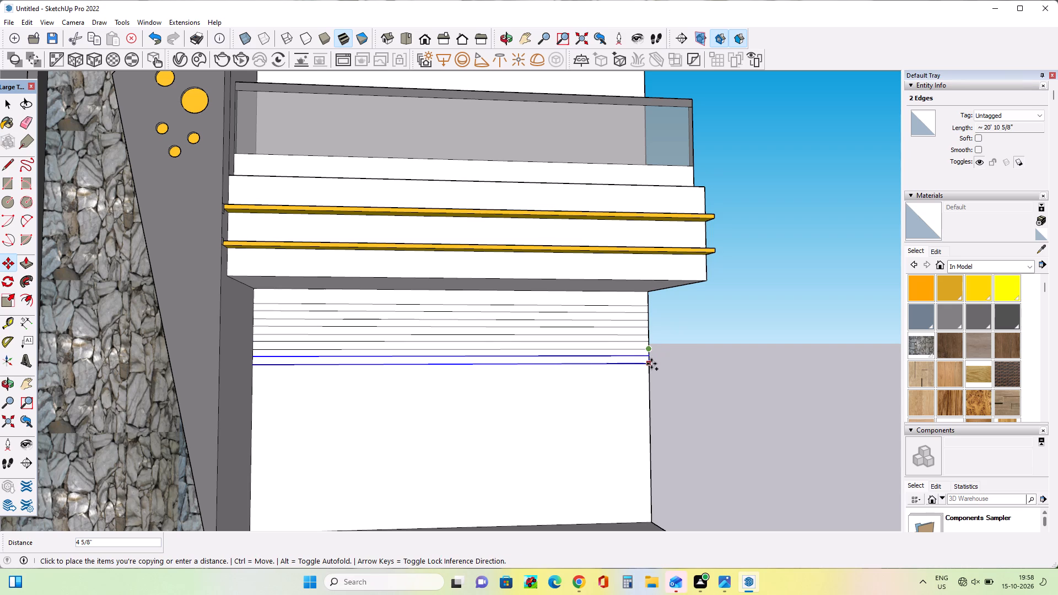
left_click(651, 364)
left_click(651, 364)
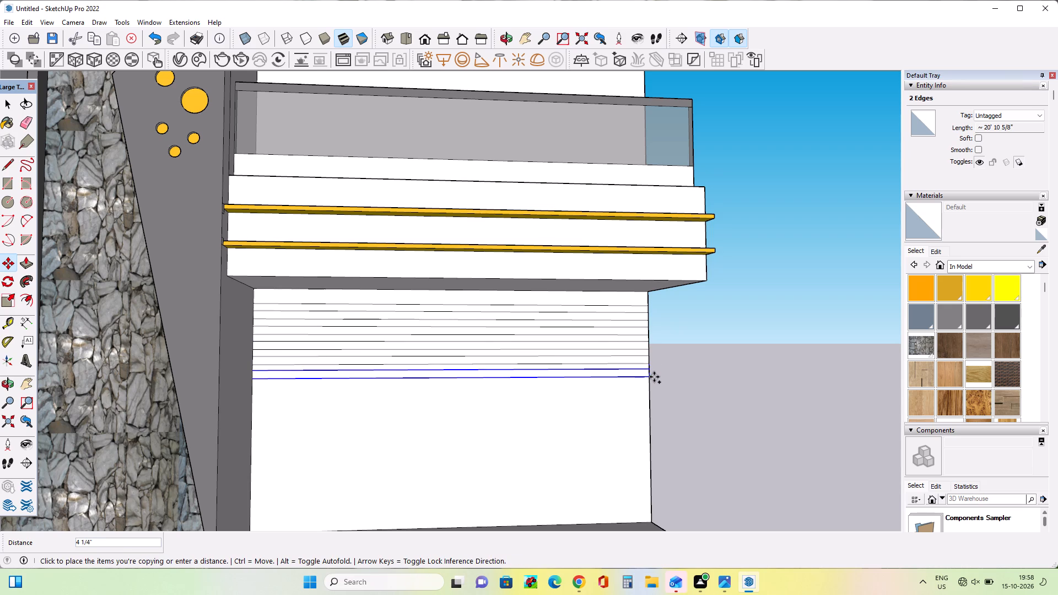
left_click(655, 378)
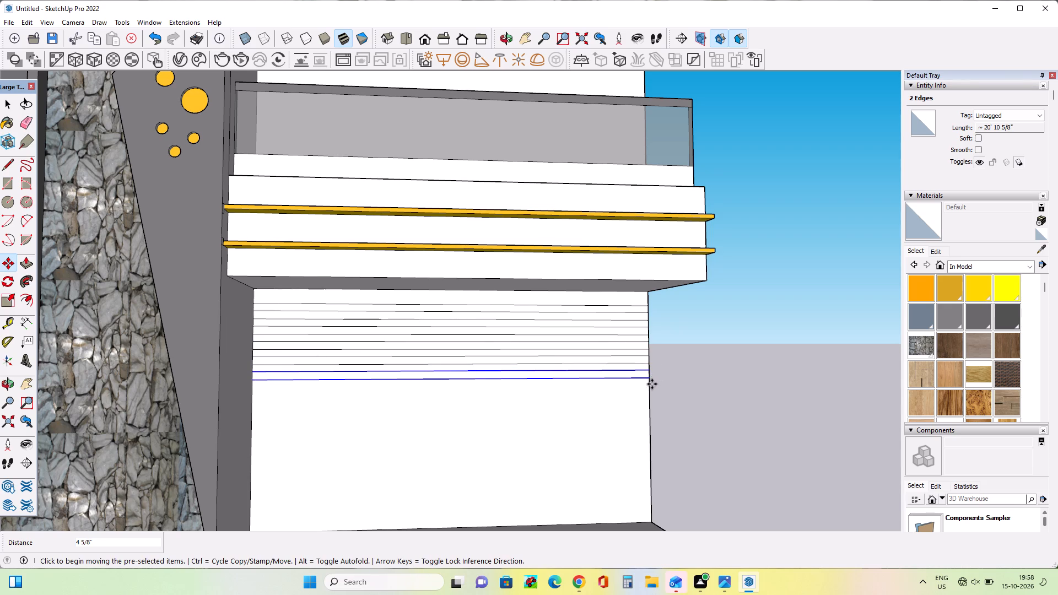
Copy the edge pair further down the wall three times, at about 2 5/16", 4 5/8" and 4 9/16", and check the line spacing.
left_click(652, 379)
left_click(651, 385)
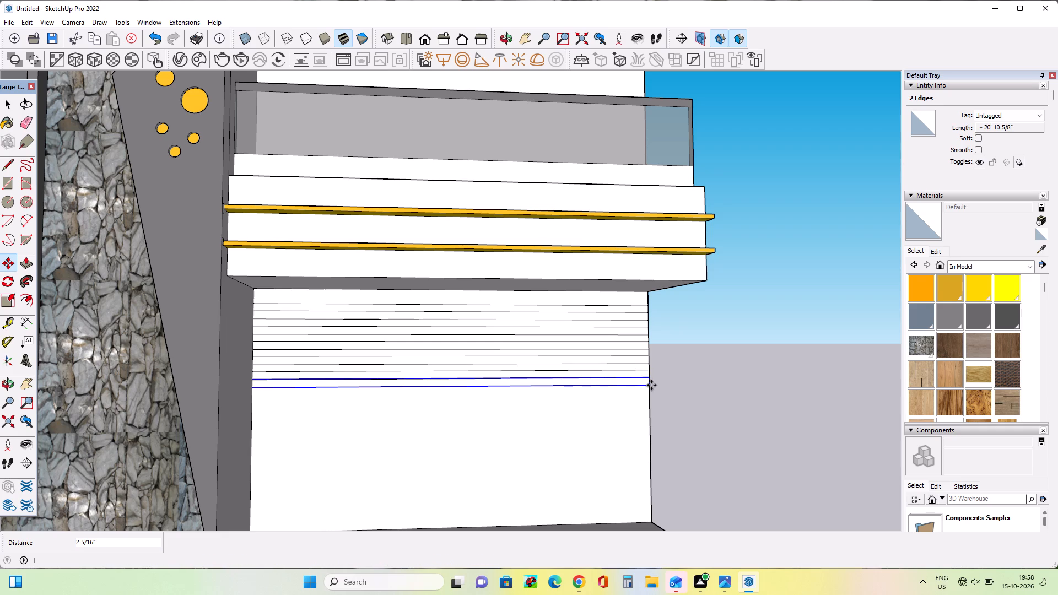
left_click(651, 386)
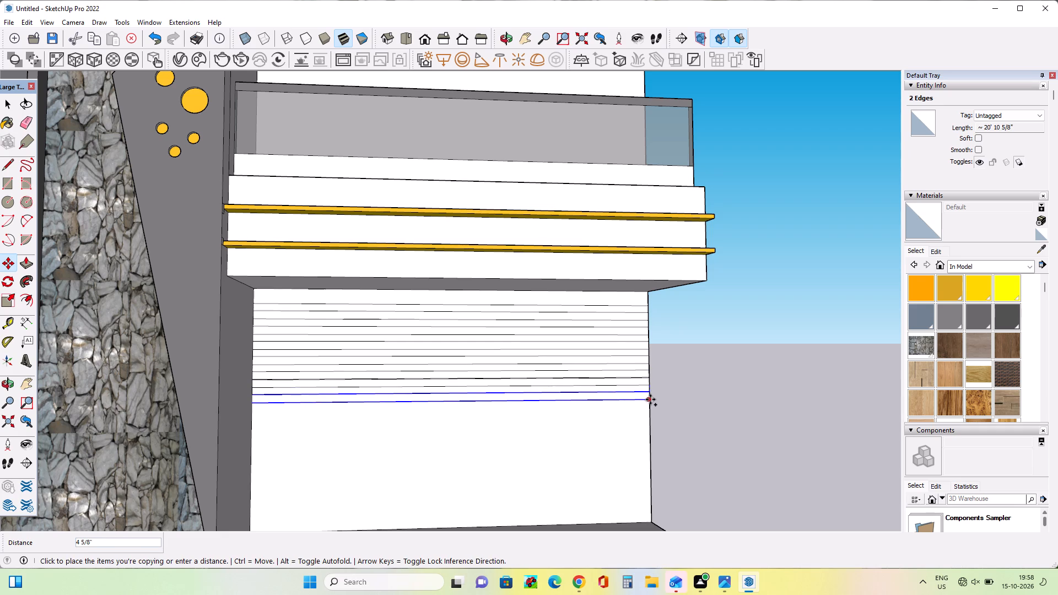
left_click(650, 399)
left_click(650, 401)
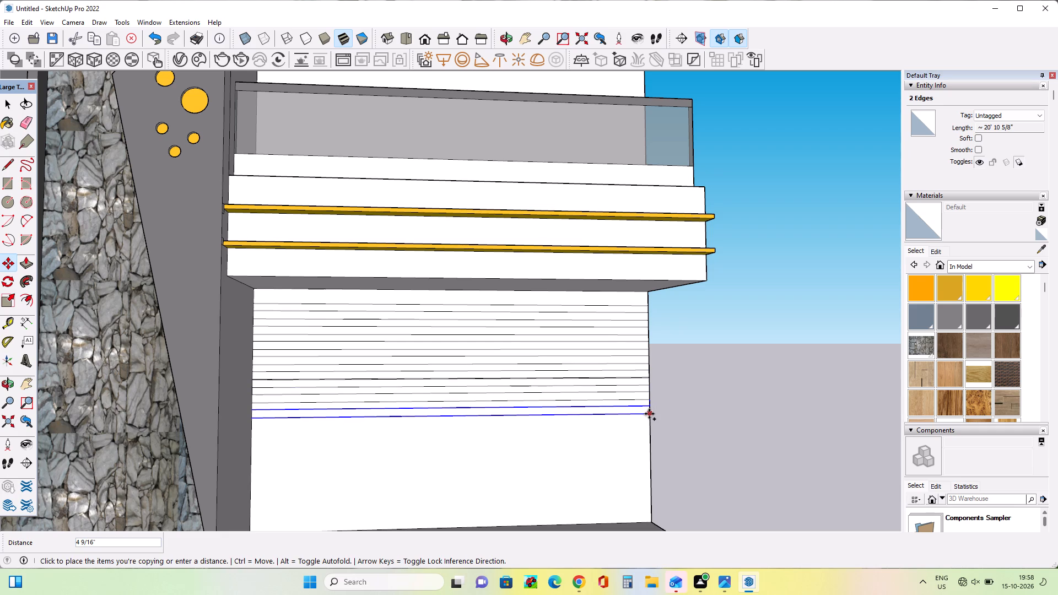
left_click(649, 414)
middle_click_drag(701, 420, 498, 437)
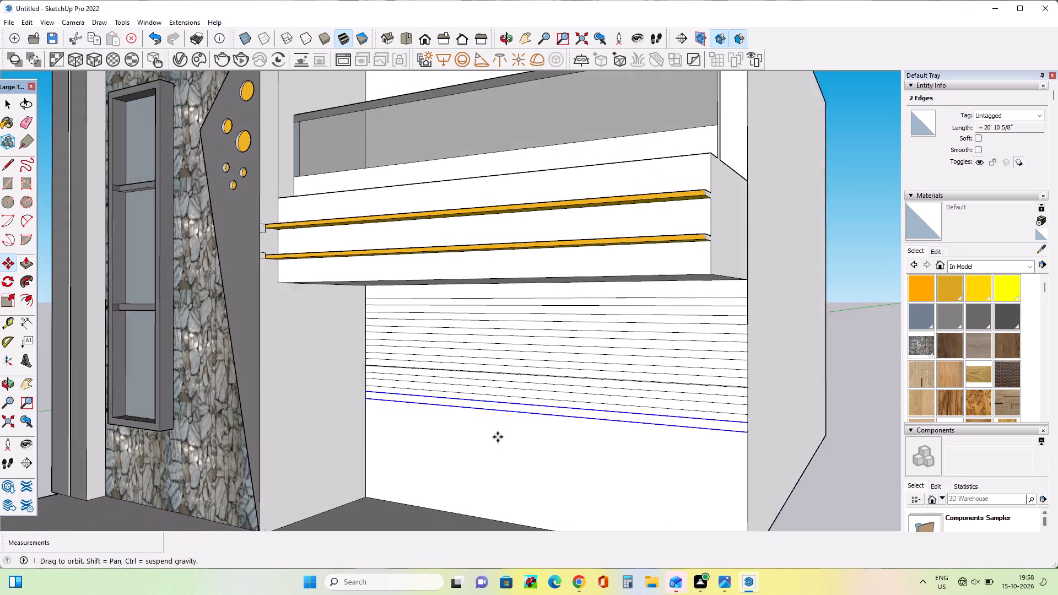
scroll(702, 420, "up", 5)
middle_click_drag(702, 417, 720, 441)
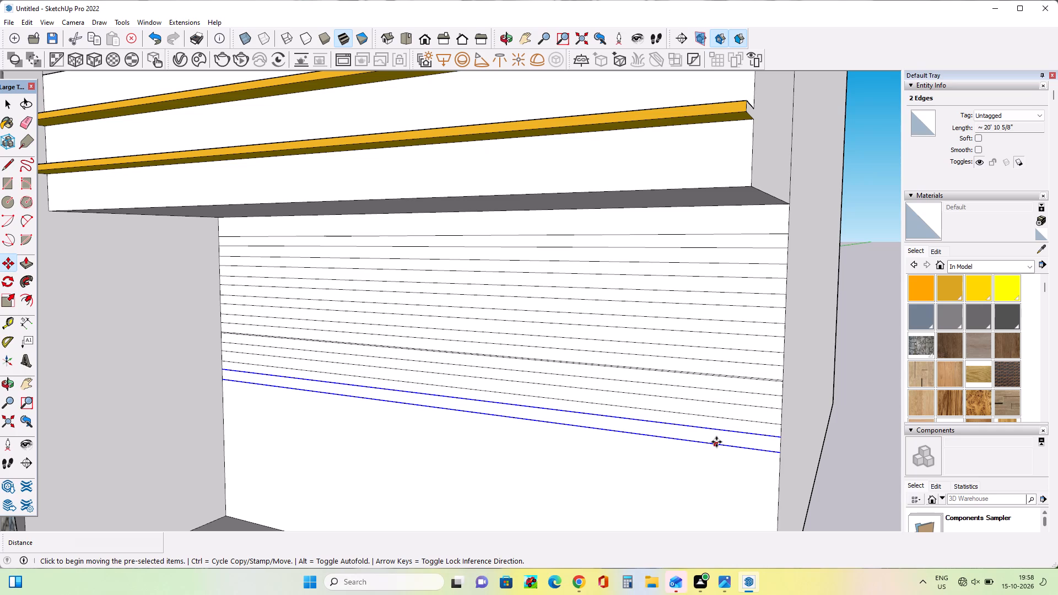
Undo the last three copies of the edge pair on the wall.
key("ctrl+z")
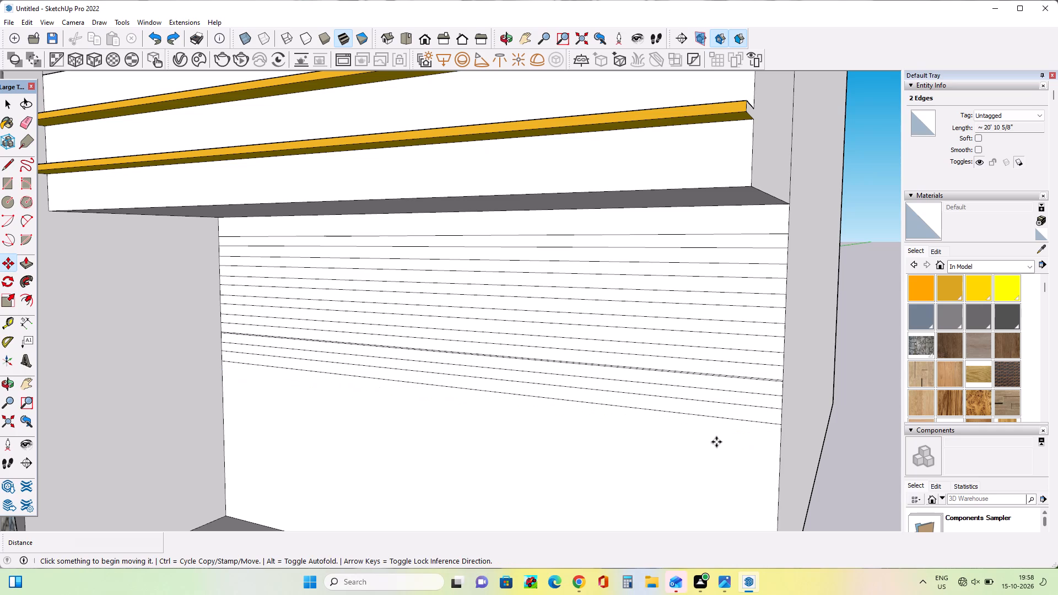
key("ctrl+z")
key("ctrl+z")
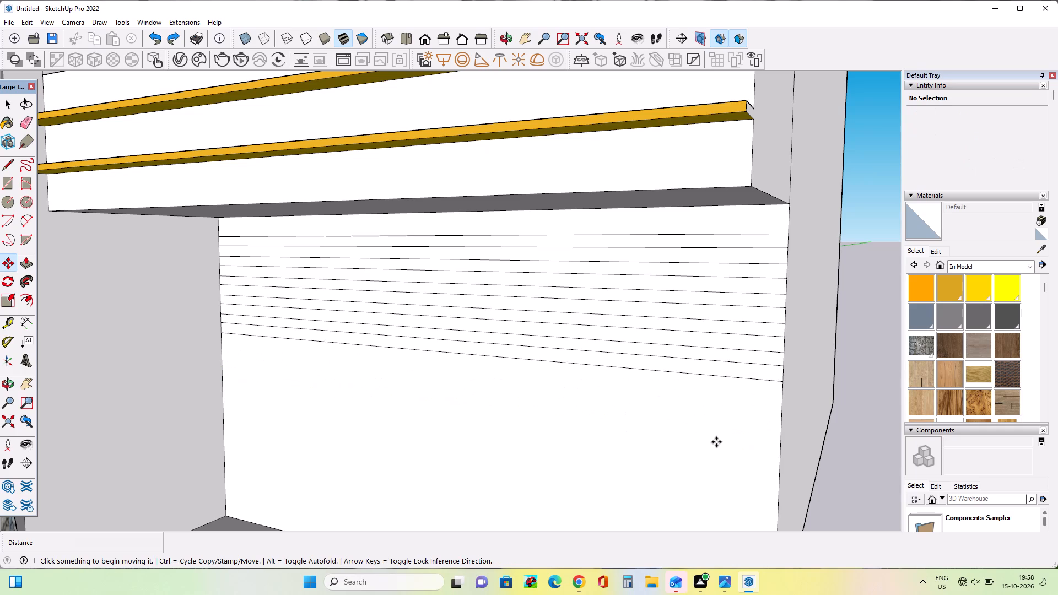
Select the two lowest groove edges on the wall and copy them about 4 1/16" down.
left_click(7, 101)
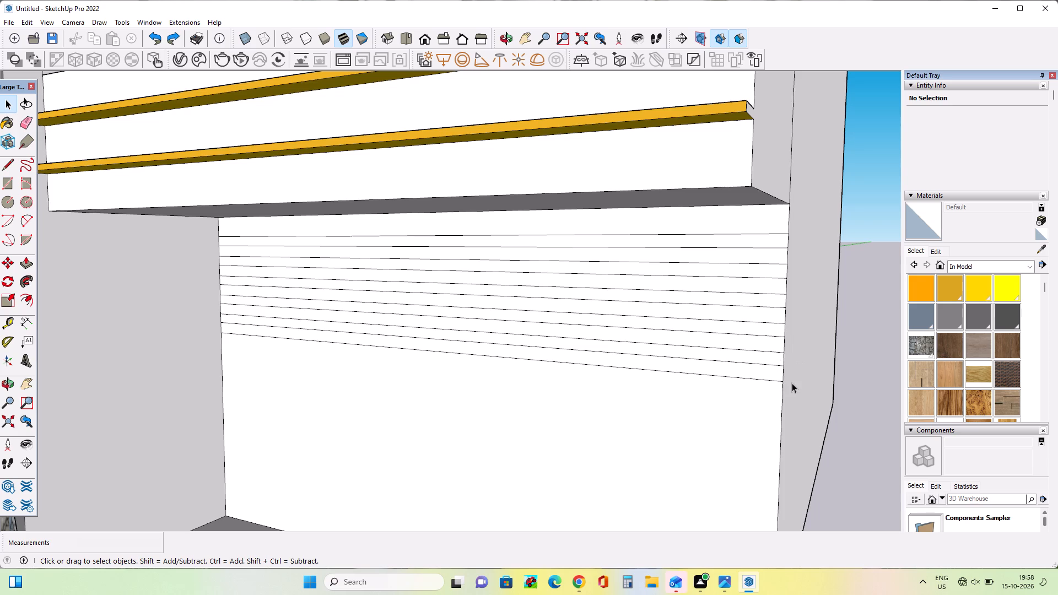
left_click(779, 365, "ctrl")
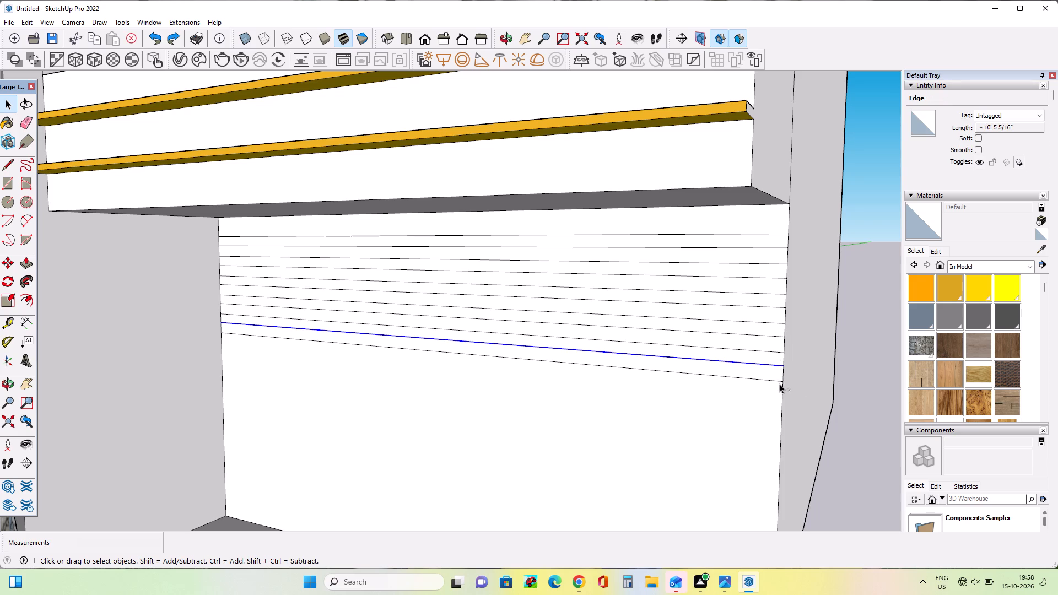
left_click(780, 381, "ctrl")
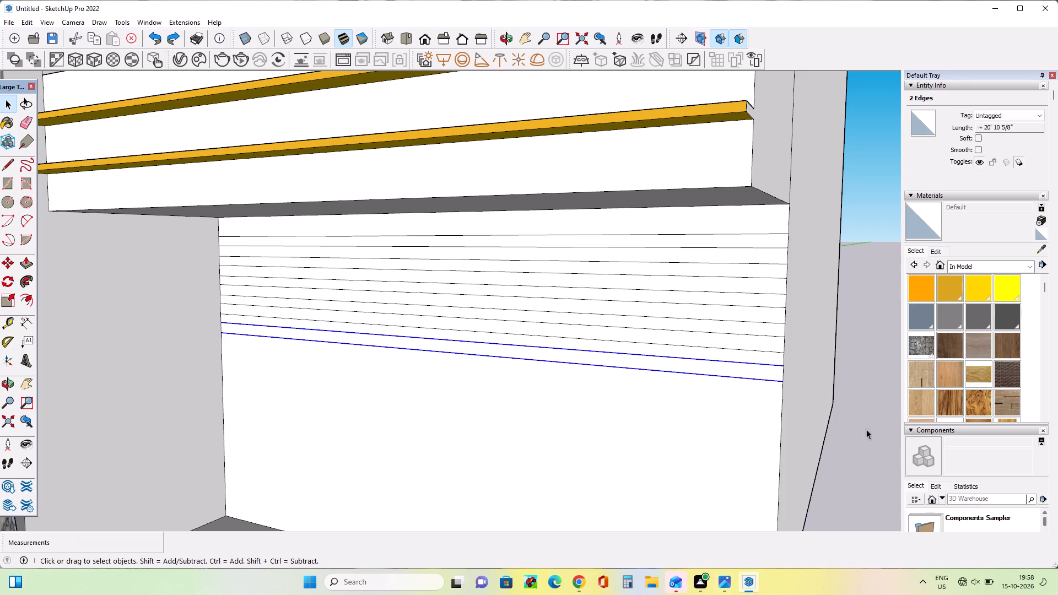
left_click(9, 263)
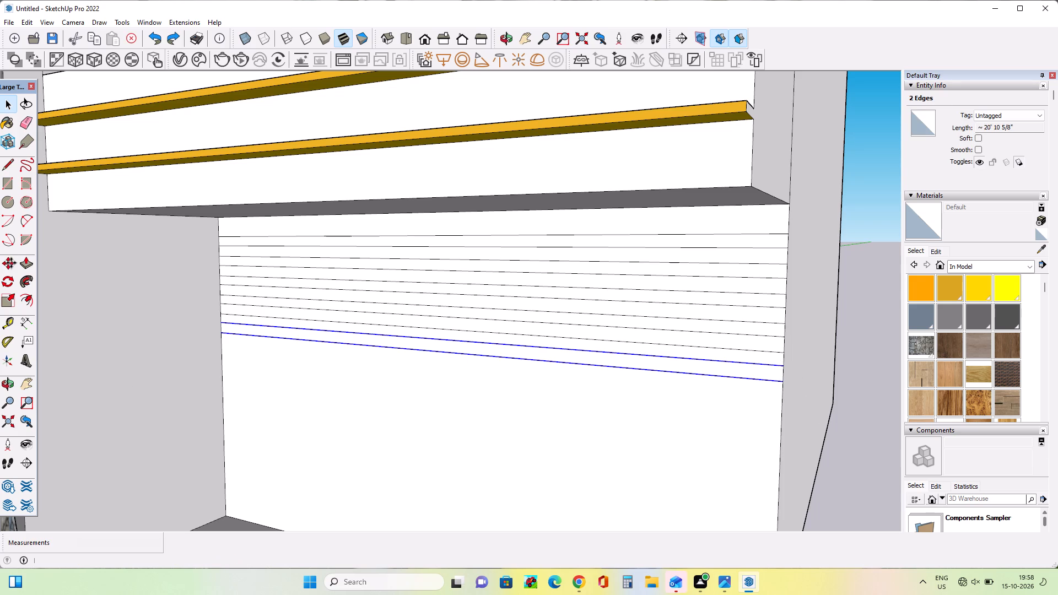
left_click(780, 383)
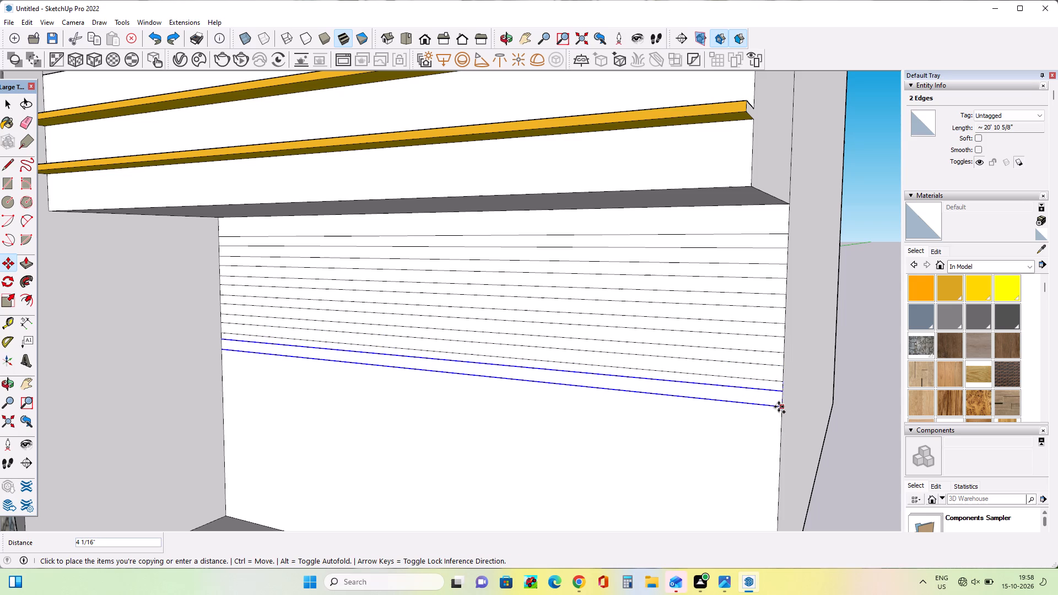
left_click(779, 407)
Copy the two lowest groove edges about 4 3/8" down the wall and repeat the copy 10 times at the same spacing.
left_click(779, 407)
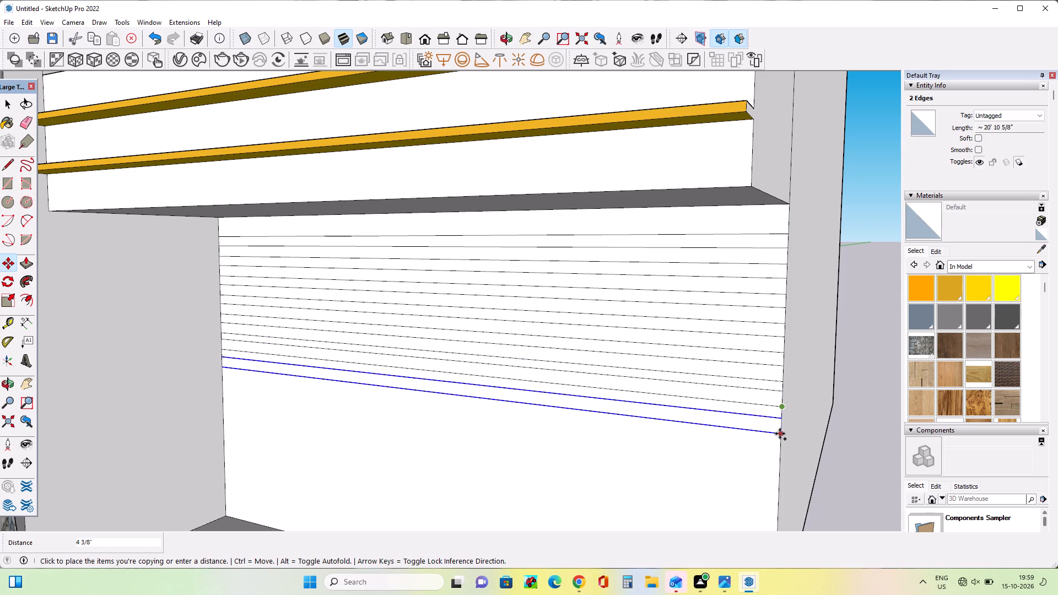
left_click(780, 434)
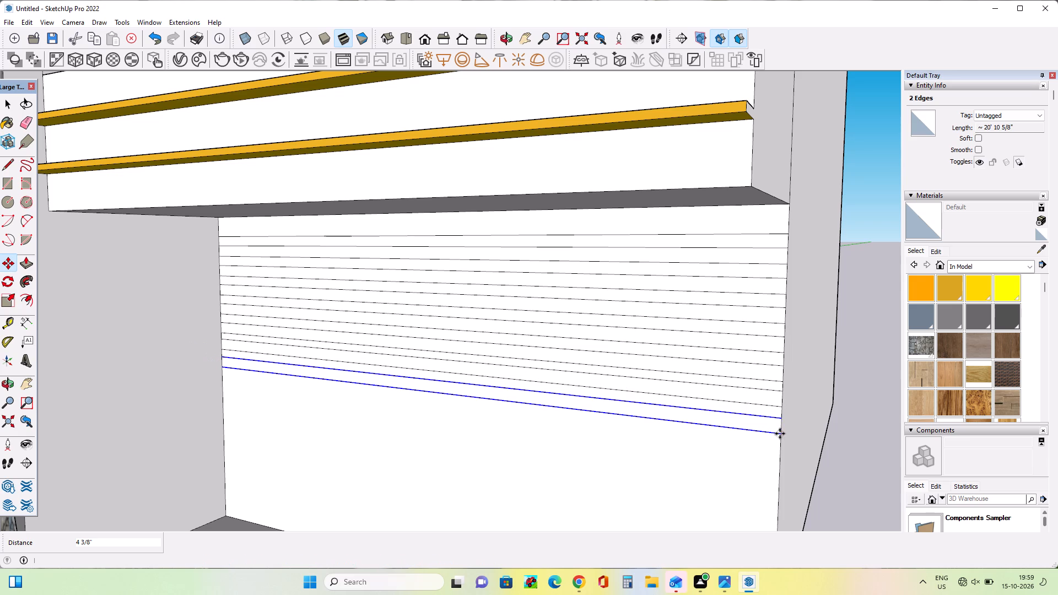
key("shift+asterisk")
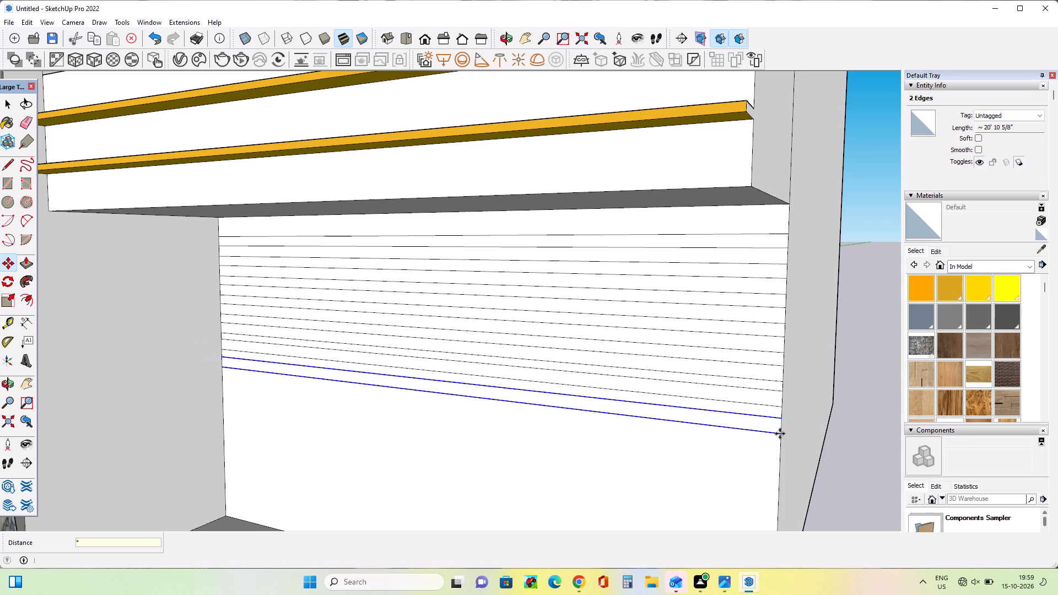
type("10")
key("Return")
Push/Pull the topmost narrow strip of the lined wall below the balcony outward by about 5 1/8".
scroll(780, 434, "down", 1)
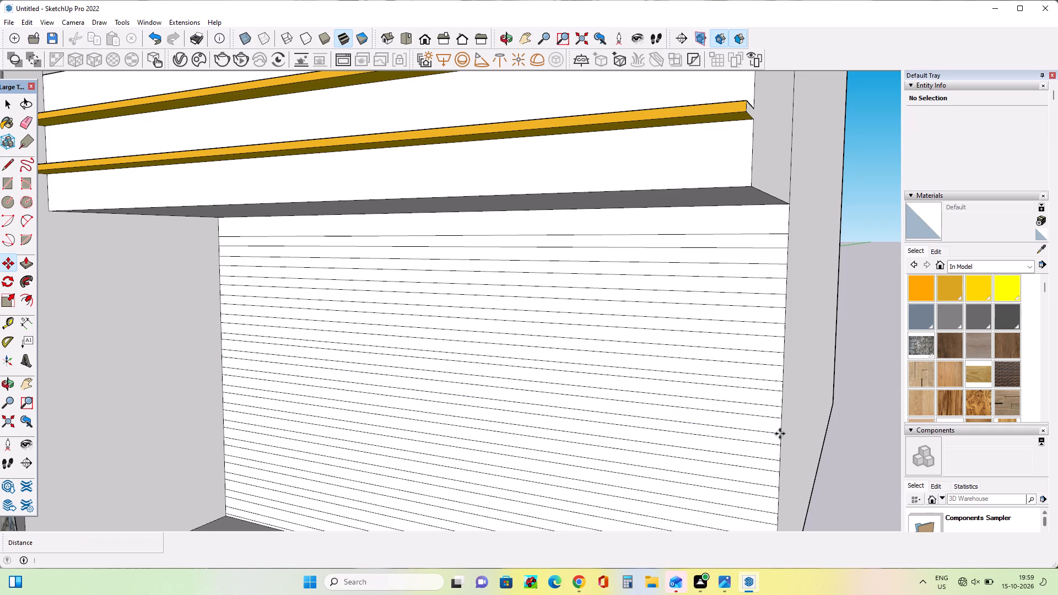
scroll(780, 434, "down", 12)
scroll(775, 524, "up", 4)
middle_click_drag(762, 511, 818, 509)
scroll(743, 469, "up", 2)
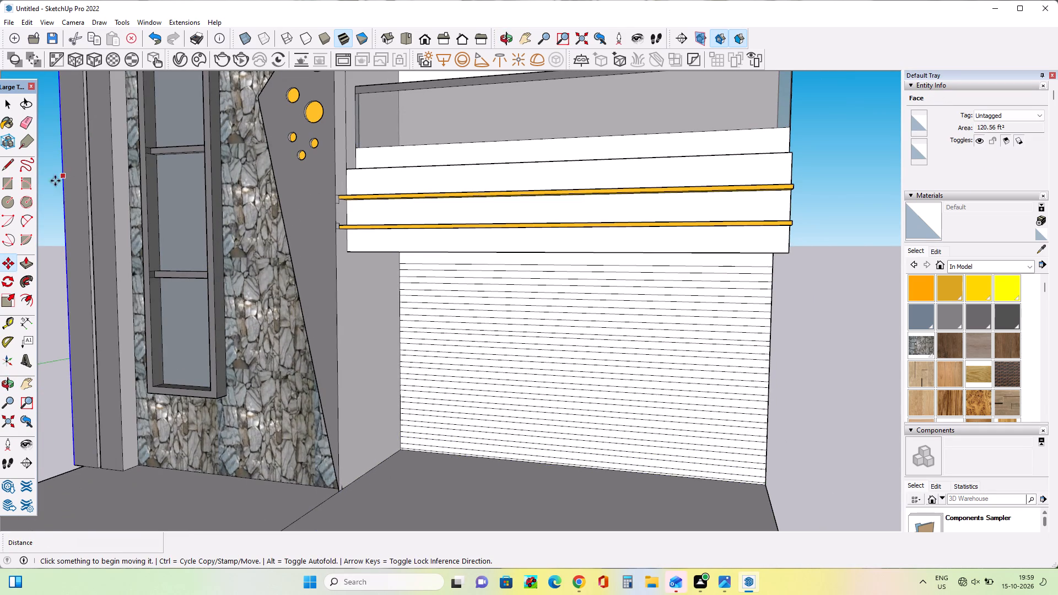
left_click(25, 258)
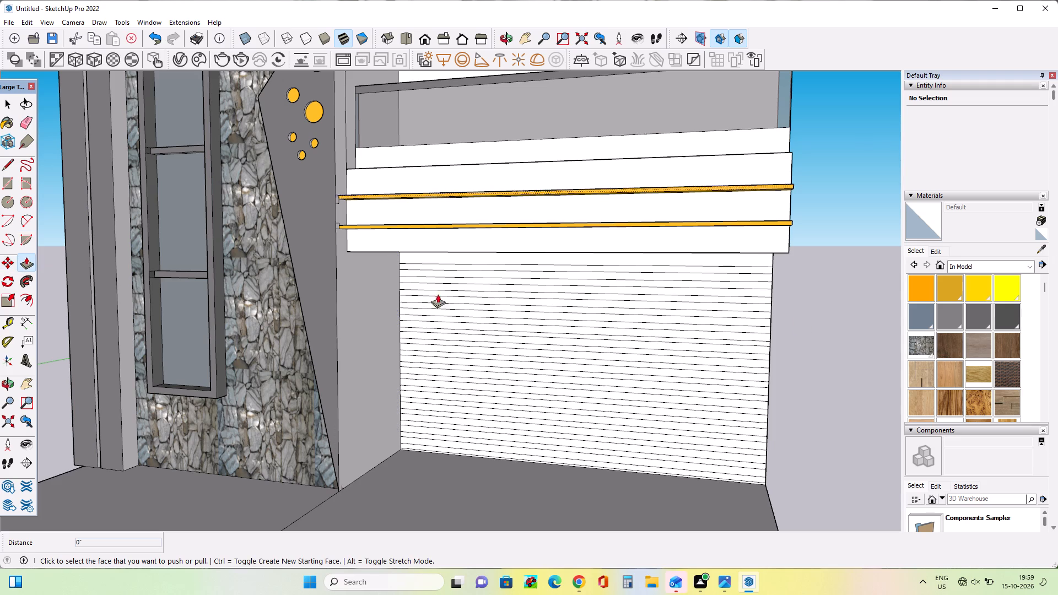
left_click(770, 271)
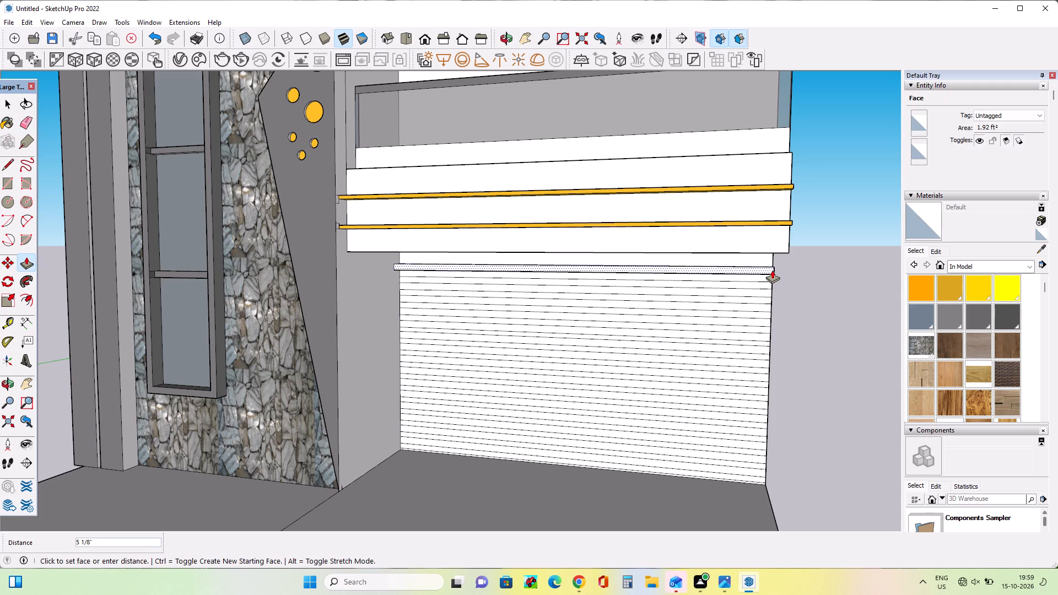
left_click(772, 270)
Push the top slat back to a projection of about 2 7/8" and extrude the second slat to the same depth.
middle_click_drag(807, 315, 700, 294)
scroll(769, 268, "up", 1)
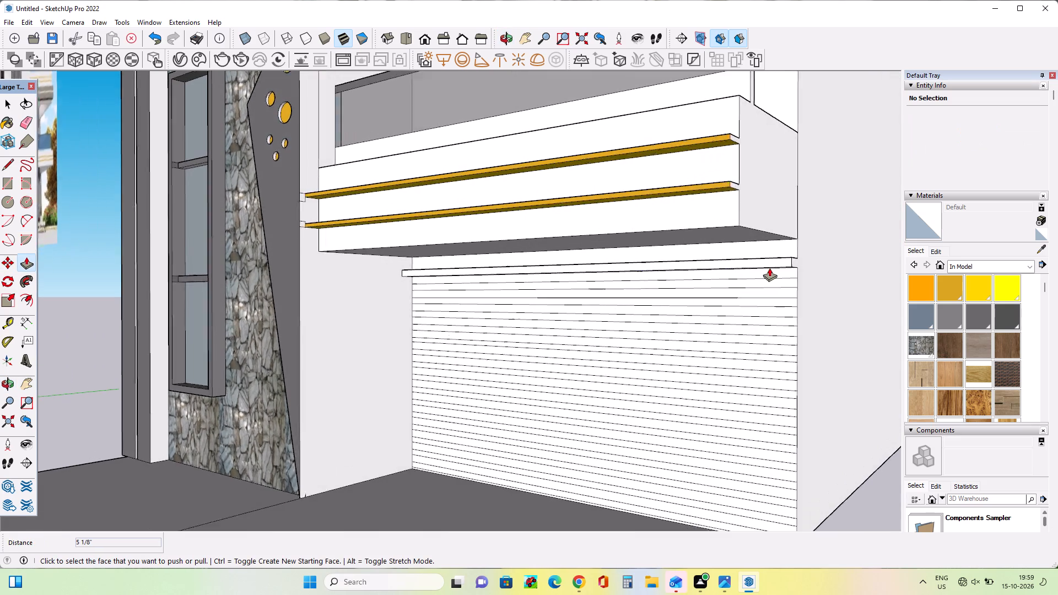
scroll(769, 268, "up", 5)
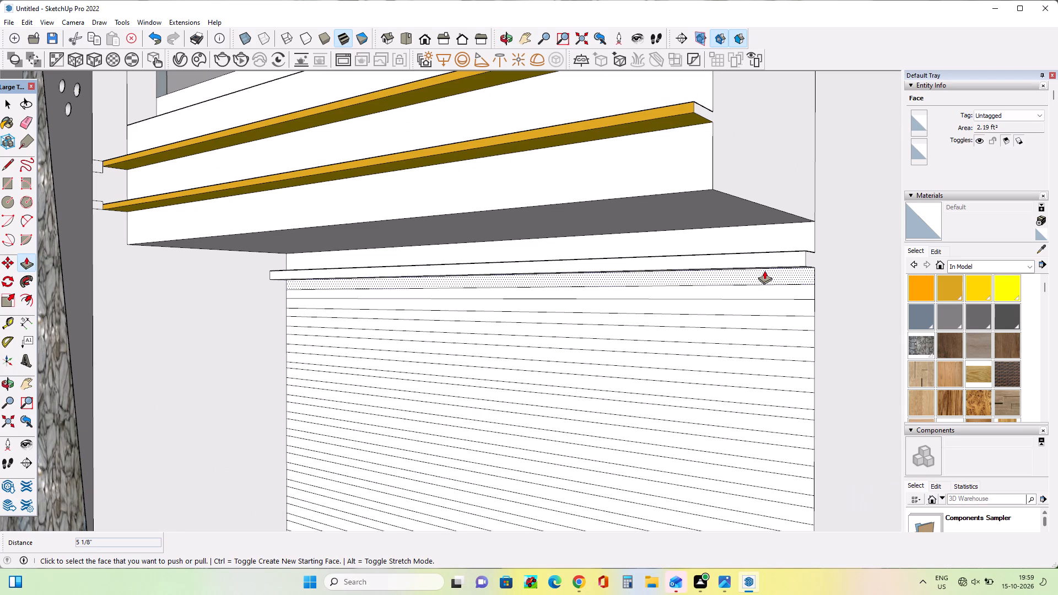
left_click(760, 257)
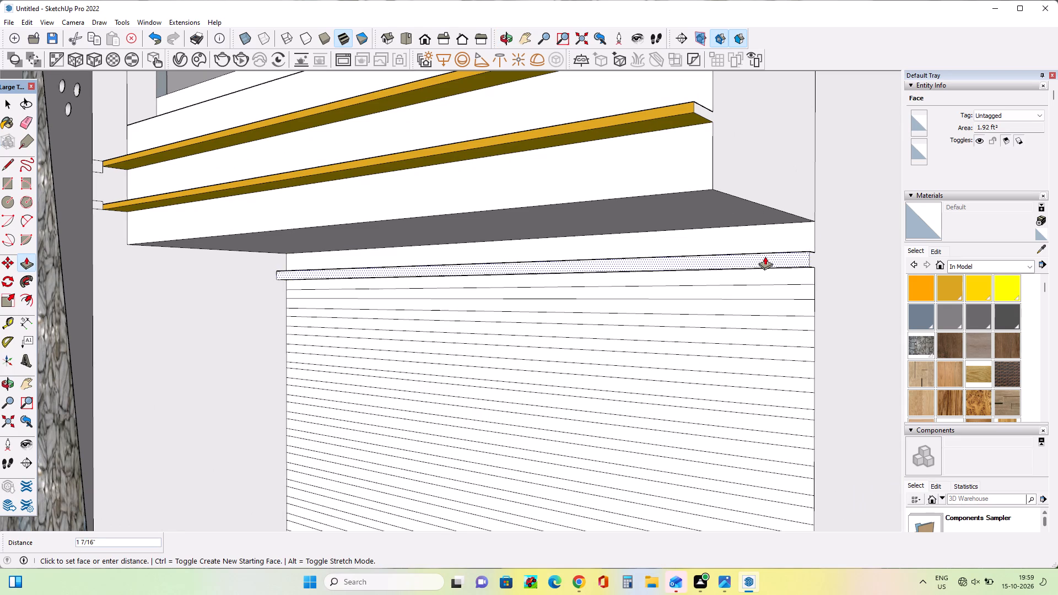
left_click(765, 256)
left_click(773, 288)
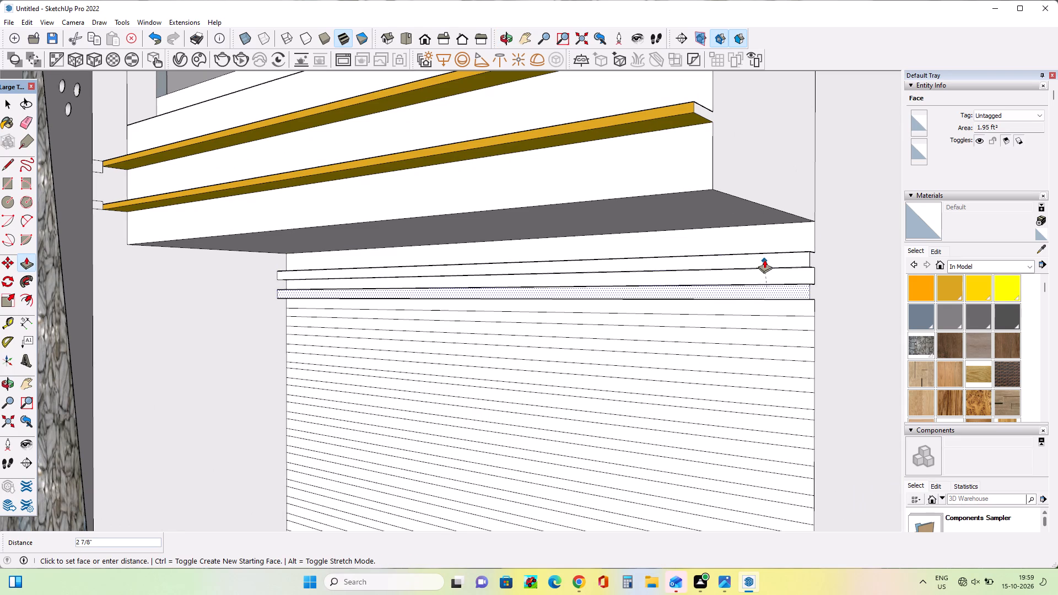
left_click(764, 259)
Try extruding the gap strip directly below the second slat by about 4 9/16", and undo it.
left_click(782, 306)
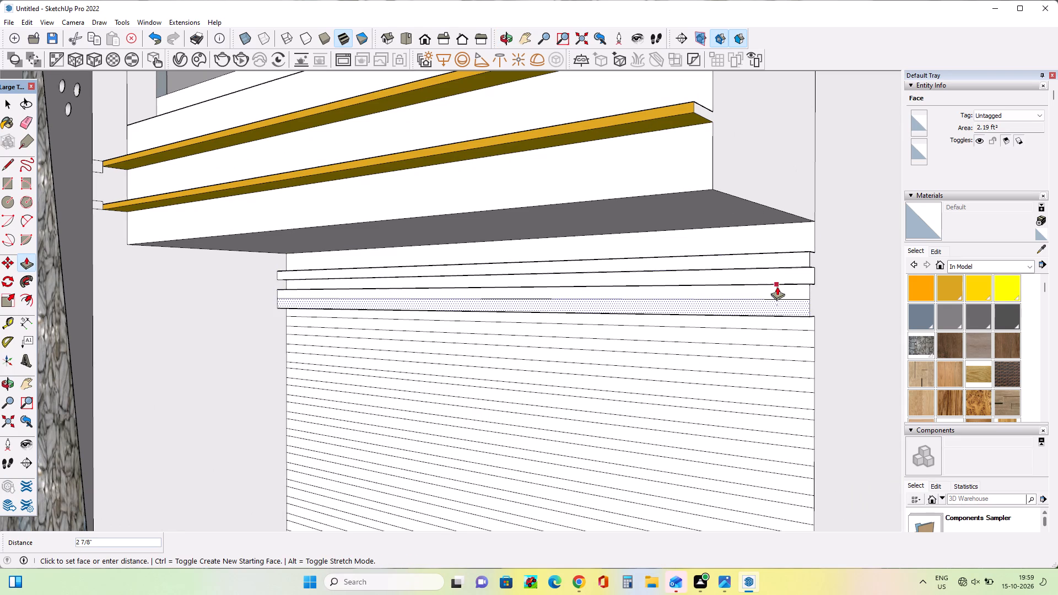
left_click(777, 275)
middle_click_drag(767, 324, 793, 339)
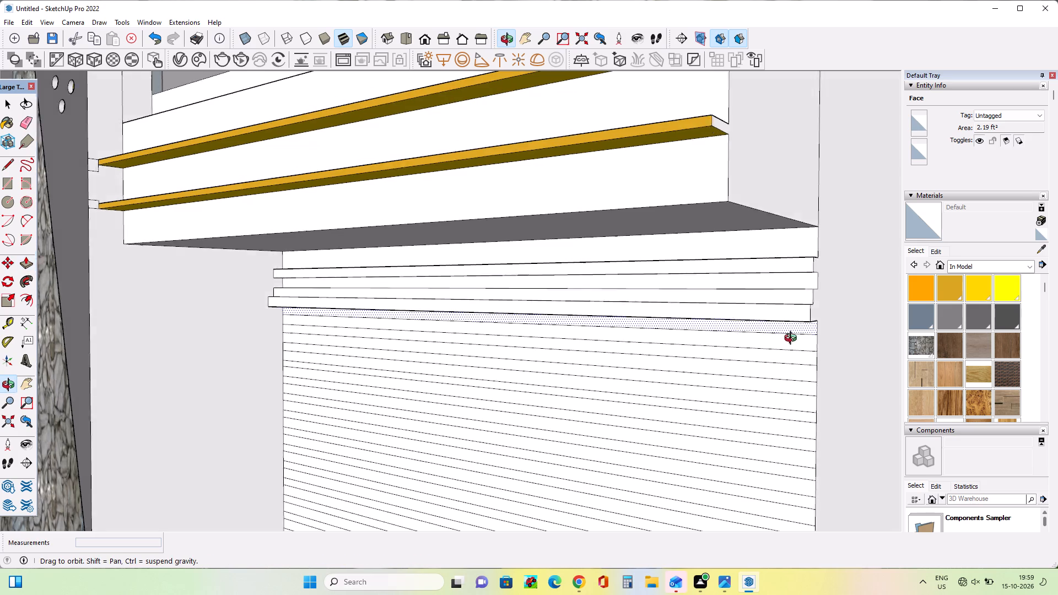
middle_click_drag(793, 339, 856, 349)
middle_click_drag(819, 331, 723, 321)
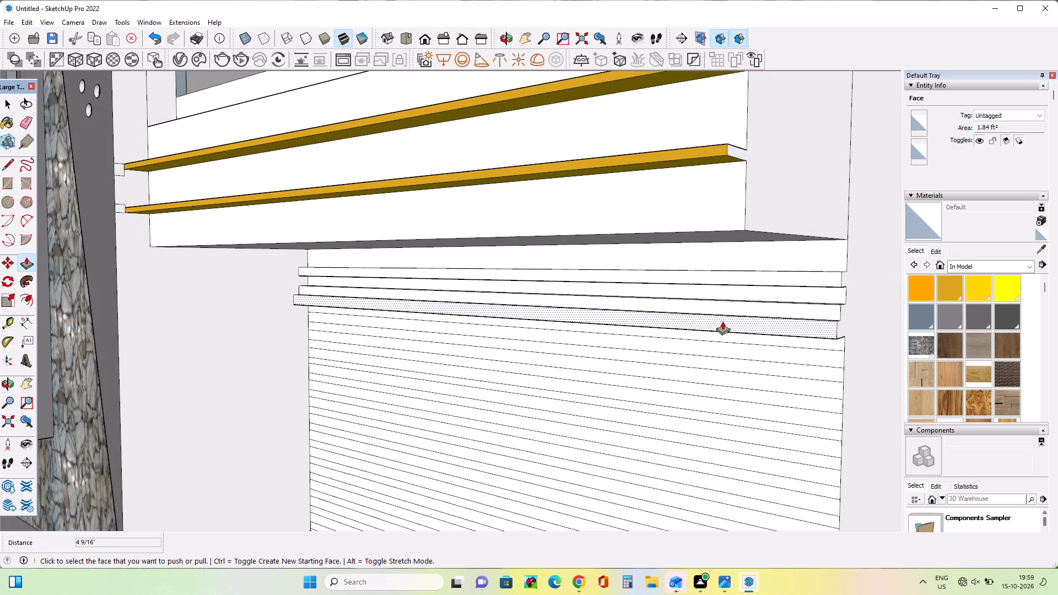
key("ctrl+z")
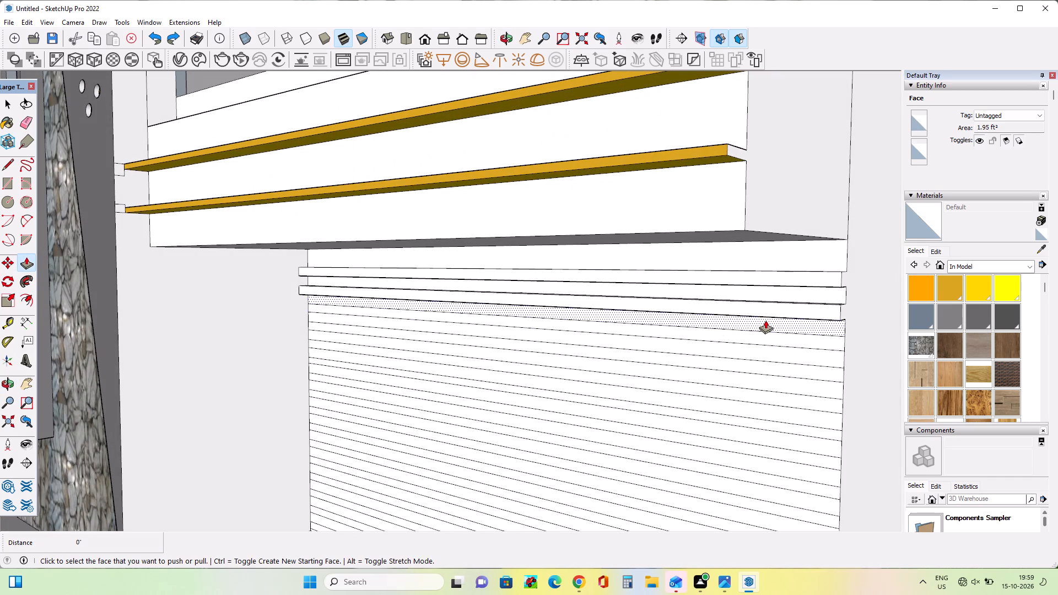
Extrude the next six alternate strips down the wall, the third to eighth slats, outward by 2 7/8" each.
left_click(765, 334)
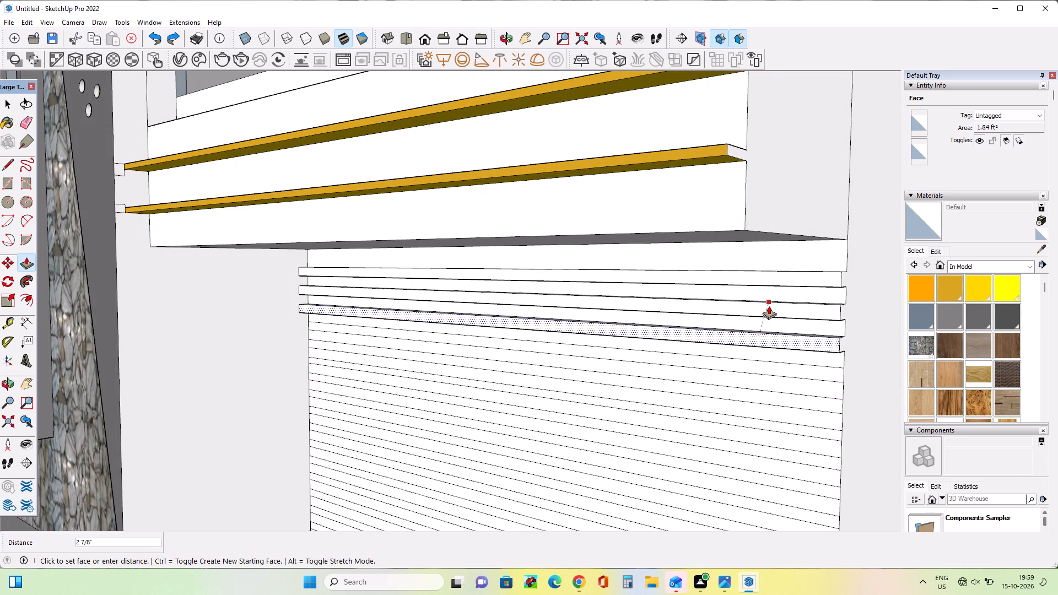
left_click(769, 306)
middle_click_drag(719, 355, 858, 328)
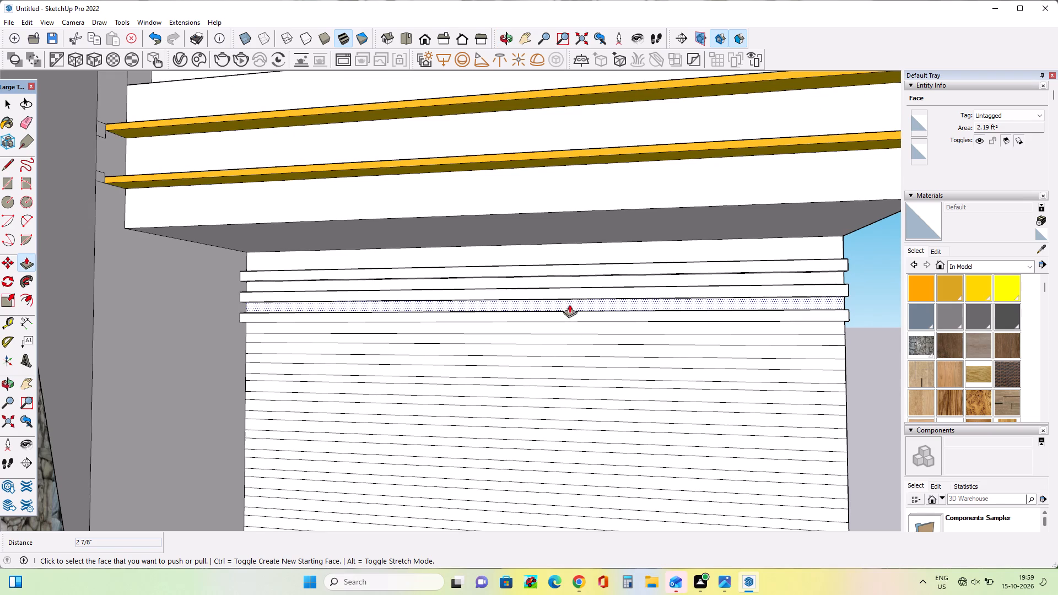
middle_click_drag(321, 312, 326, 318)
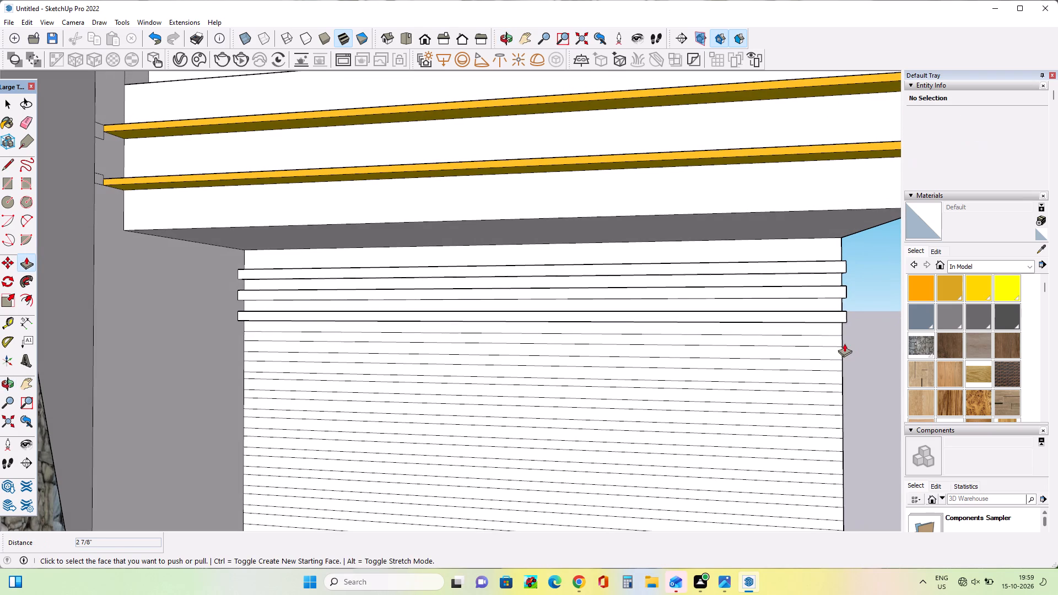
left_click(840, 339)
left_click(828, 317)
left_click(828, 363)
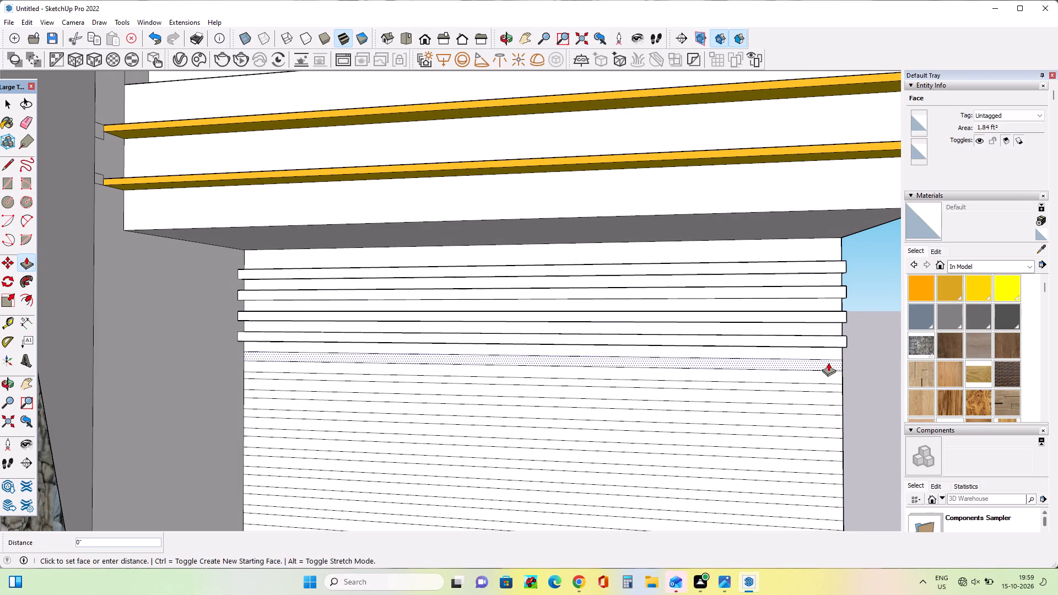
left_click(823, 340)
left_click(835, 391)
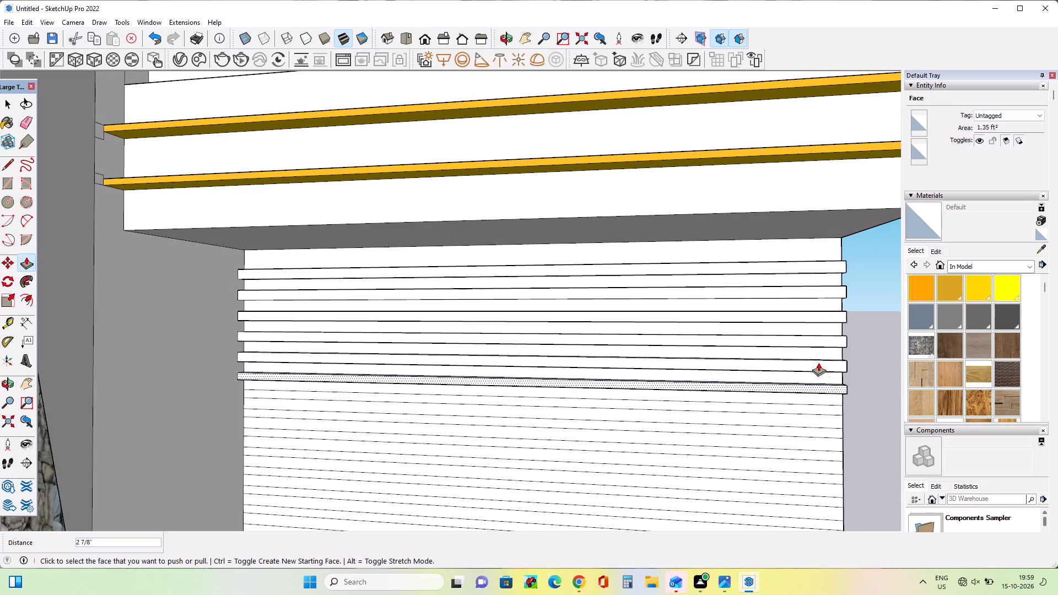
left_click(818, 363)
left_click(822, 407)
left_click(816, 387)
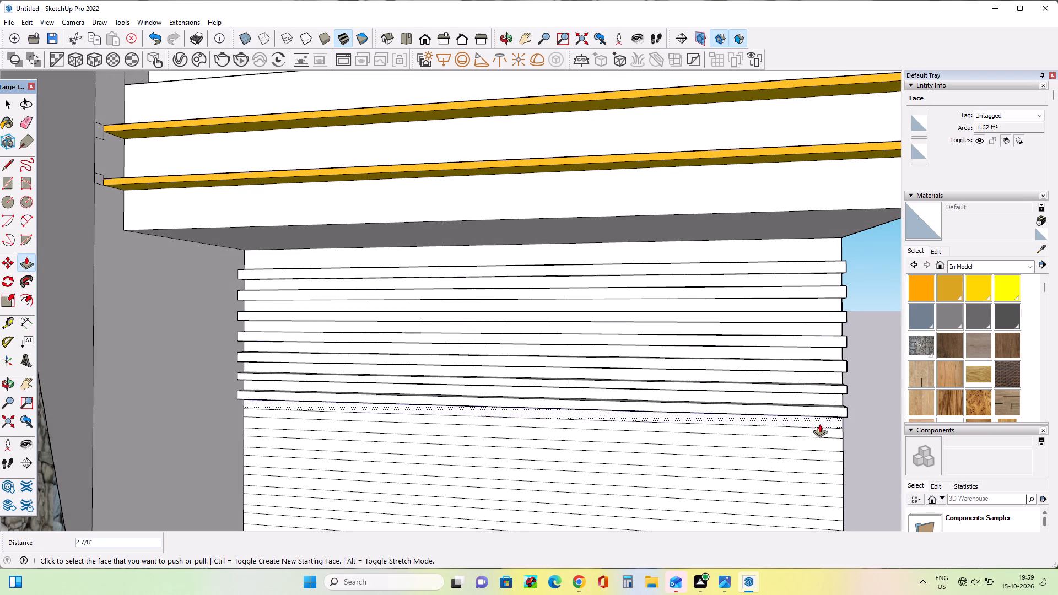
left_click(819, 430)
left_click(805, 404)
Extrude the following six alternate wall strips, the ninth to fourteenth slats, to the same 2 7/8" depth as those above.
scroll(737, 409, "down", 7)
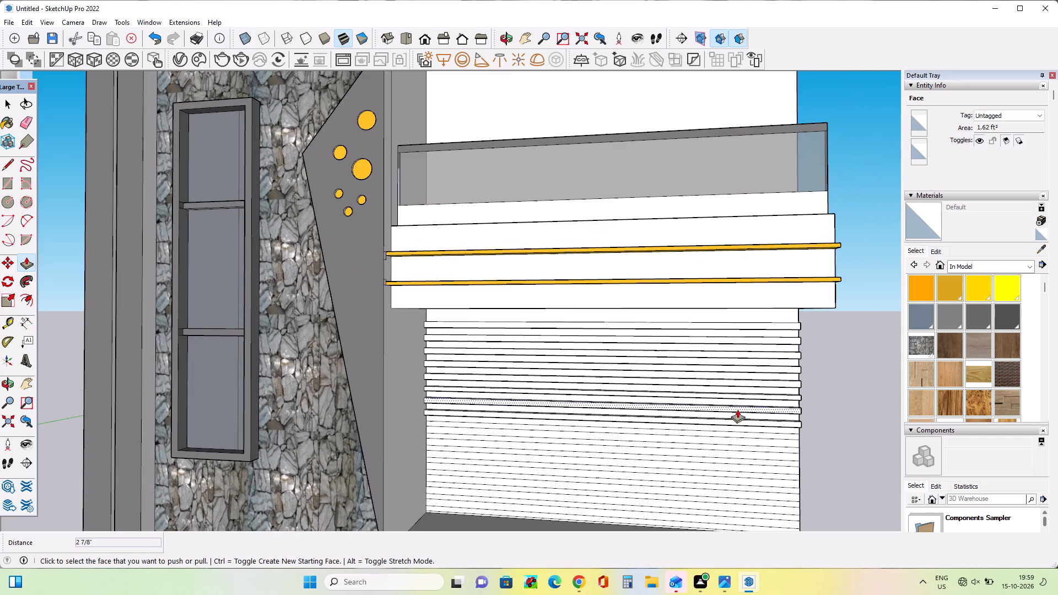
scroll(737, 409, "down", 2)
scroll(742, 450, "up", 2)
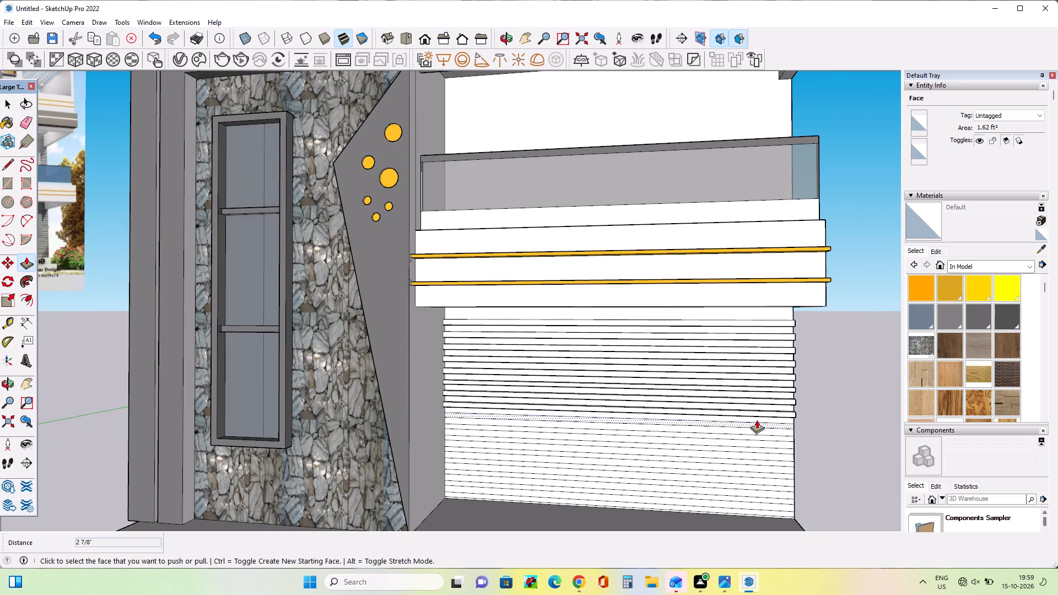
left_click(757, 420)
left_click(753, 405)
left_click(753, 433)
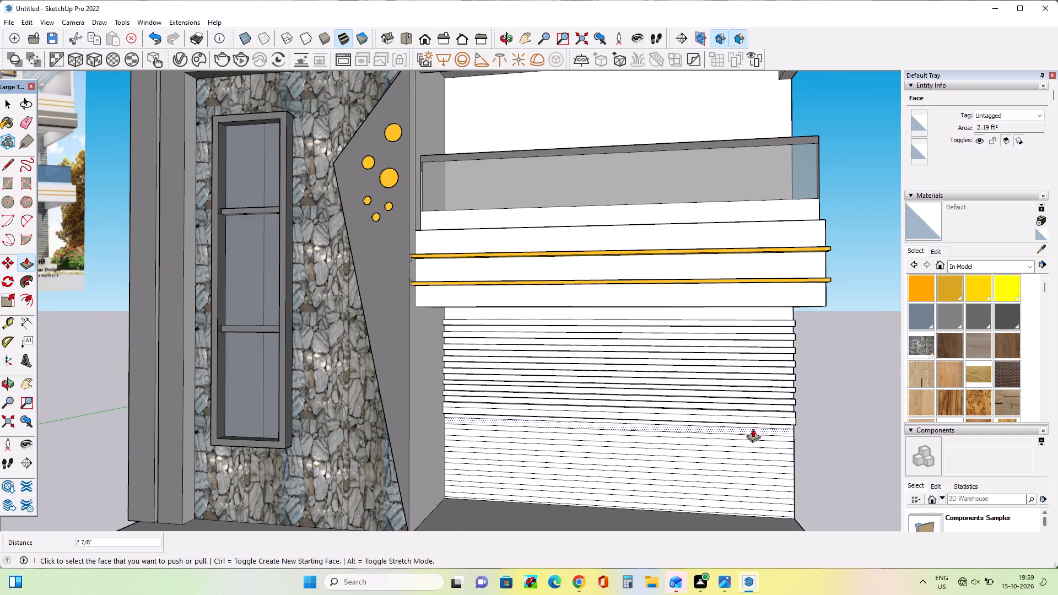
left_click(748, 416)
left_click(755, 442)
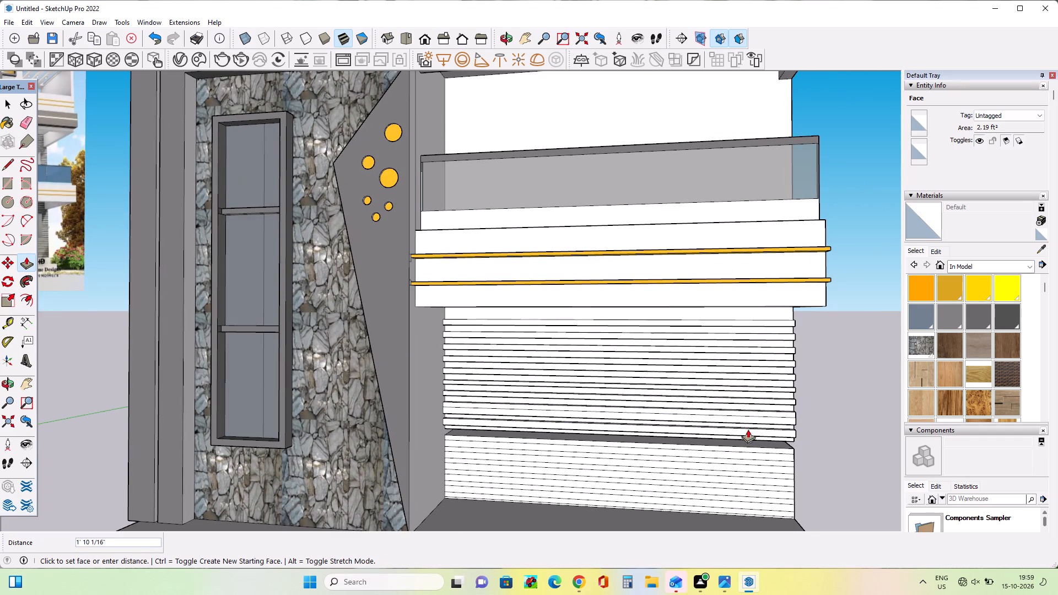
left_click(716, 426)
left_click(730, 458)
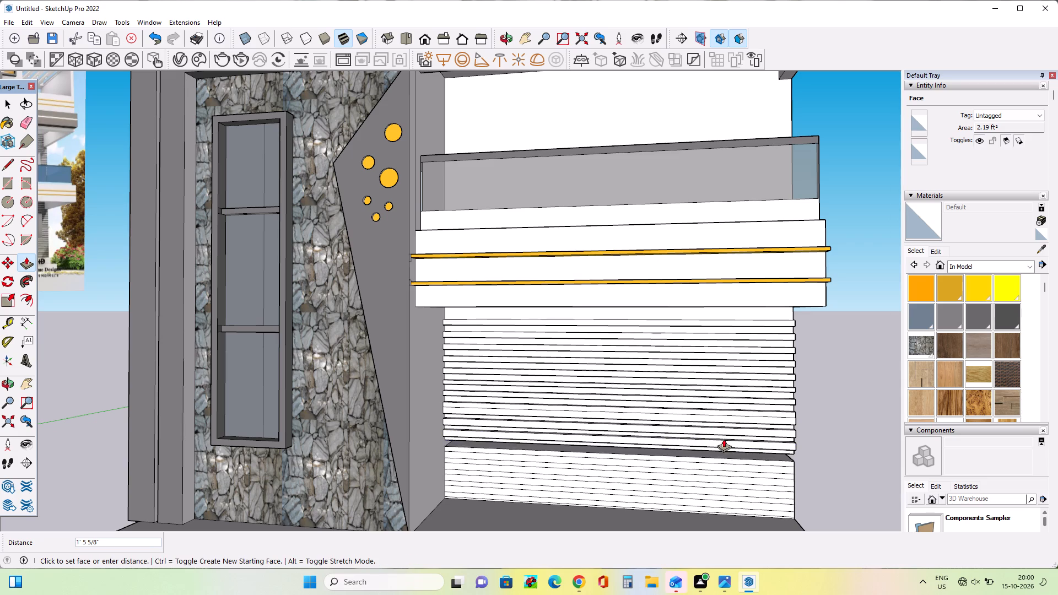
left_click(721, 434)
left_click(736, 468)
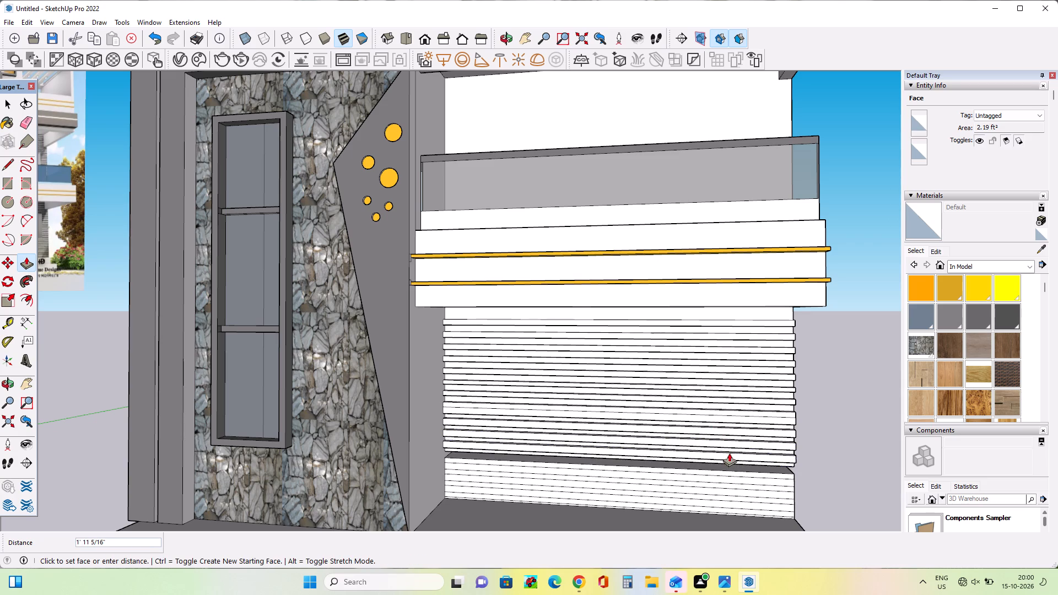
left_click(711, 449)
left_click(731, 477)
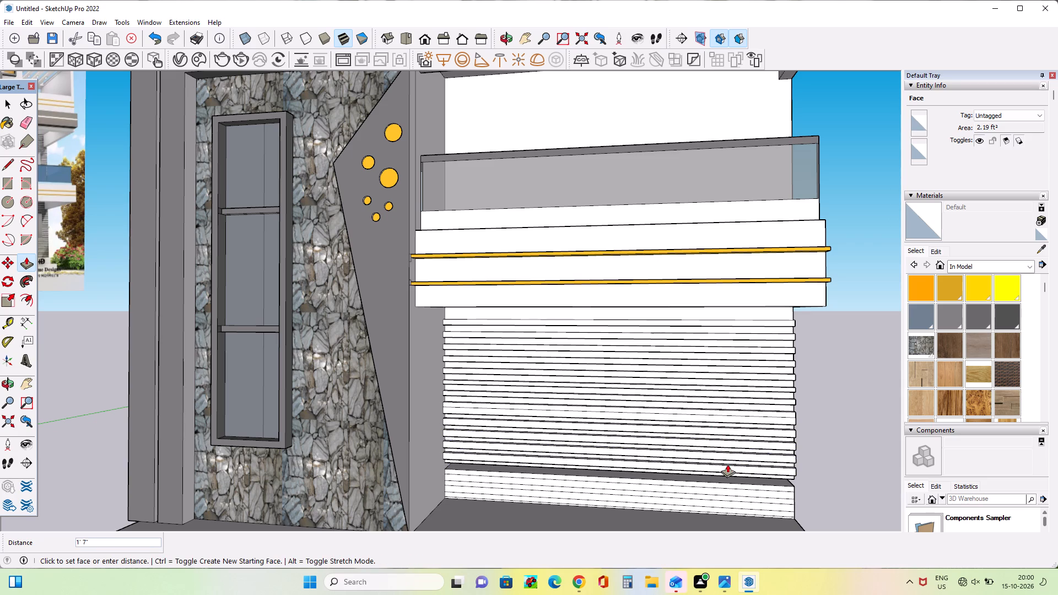
left_click(712, 471)
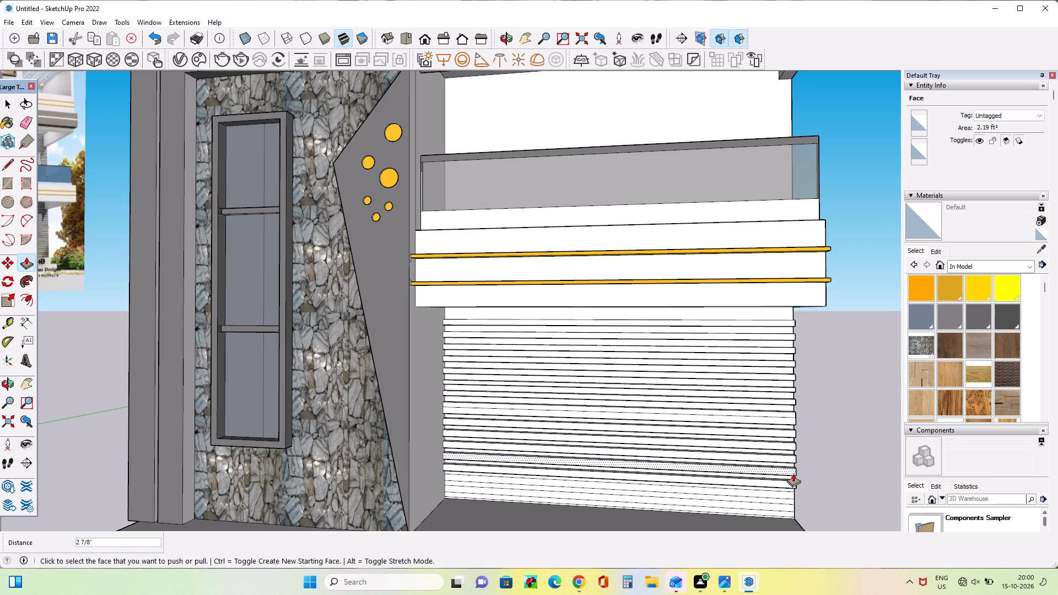
Extrude the last two alternate strips at the bottom of the wall outward by 2 7/8", matching the other slats.
middle_click_drag(793, 473, 766, 463)
scroll(759, 473, "up", 3)
scroll(759, 474, "down", 5)
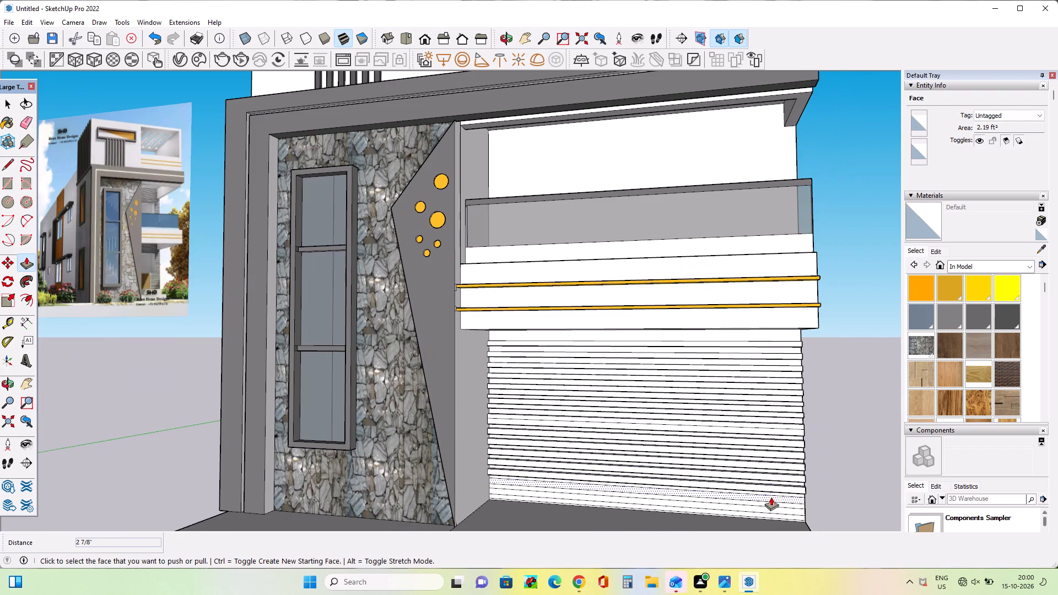
left_click(771, 497)
left_click(738, 480)
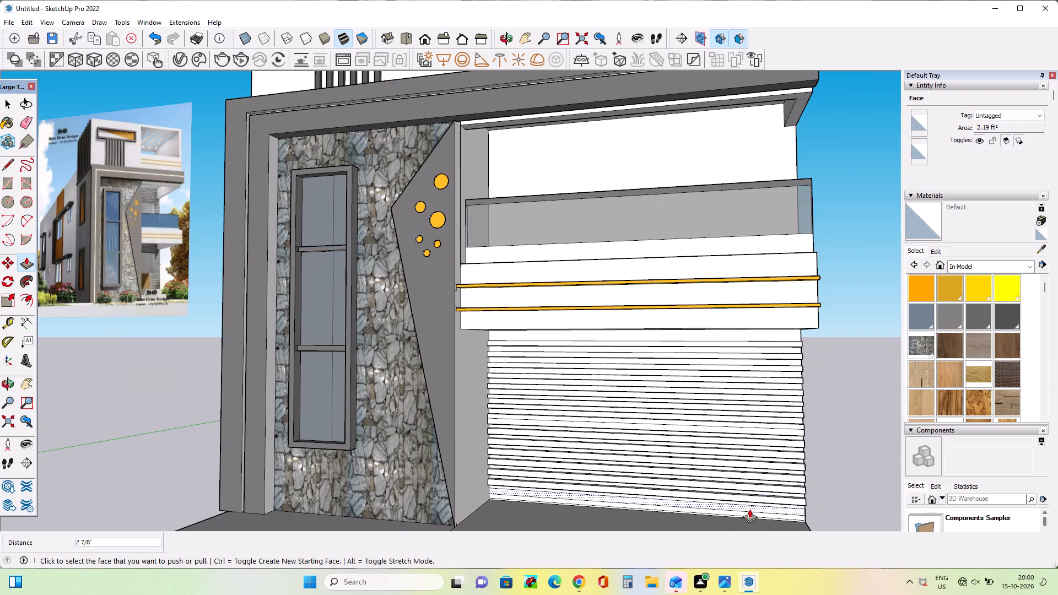
left_click(751, 506)
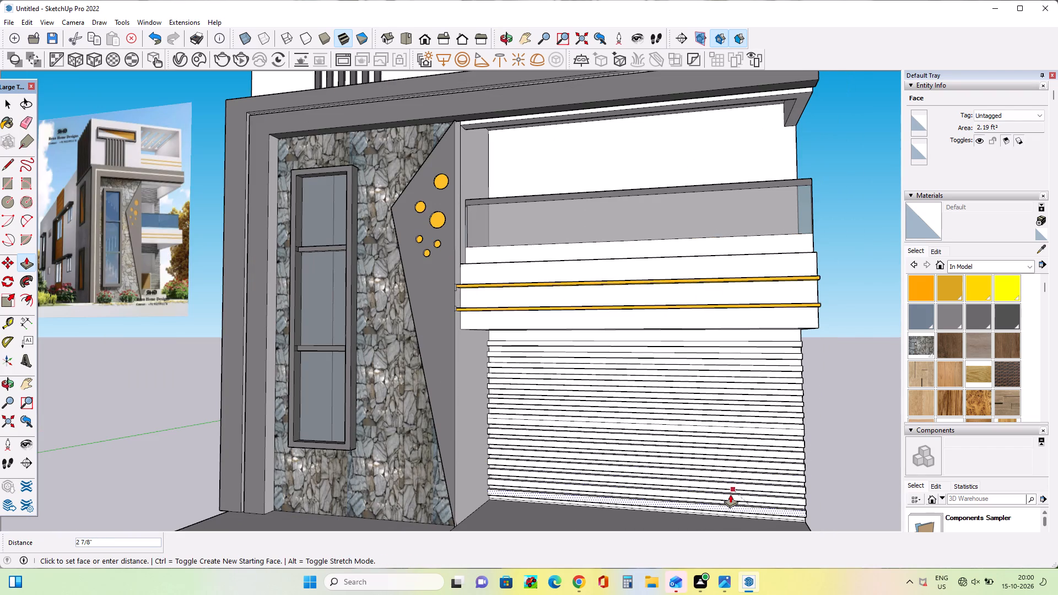
left_click(730, 494)
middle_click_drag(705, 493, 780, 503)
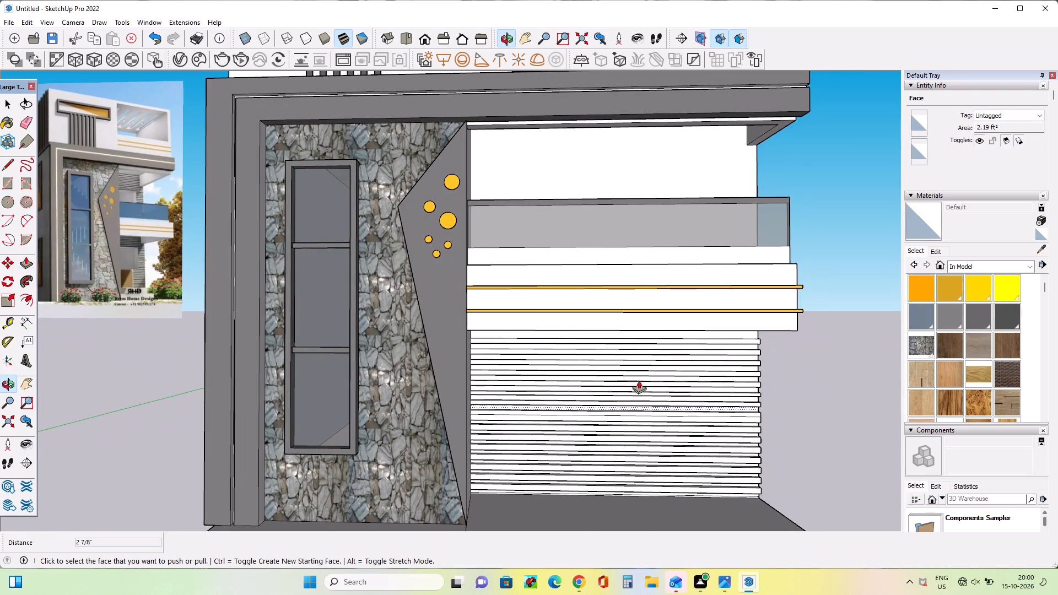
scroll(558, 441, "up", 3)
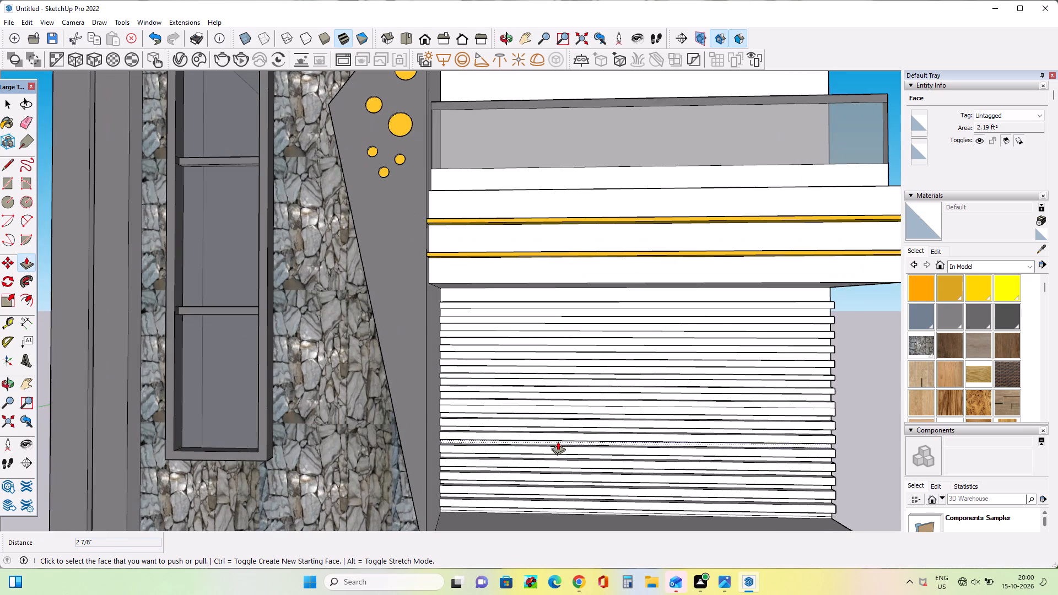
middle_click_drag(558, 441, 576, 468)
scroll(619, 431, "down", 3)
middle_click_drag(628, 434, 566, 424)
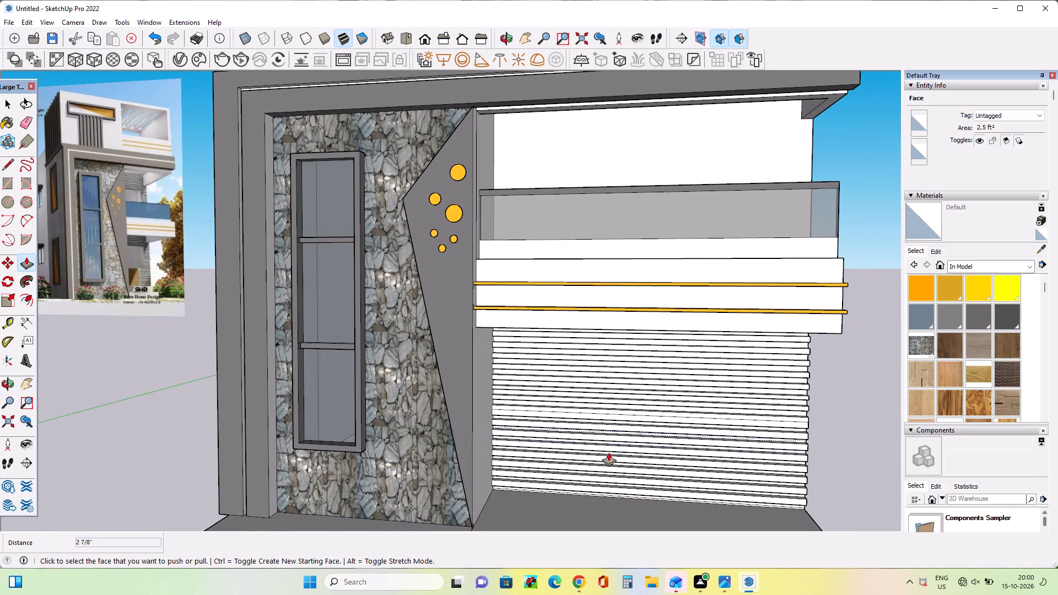
Draw a rectangle about 3' 6 3/16" by 3' 4 1/16" on the slatted wall, in its lower corner beside the angled grey panel.
left_click(6, 185)
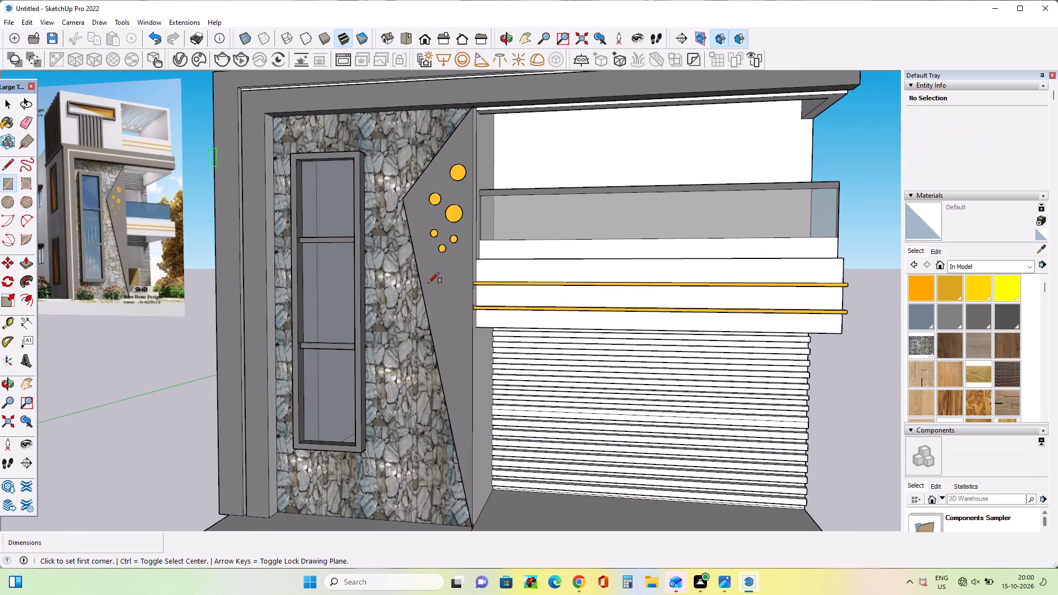
left_click(497, 397)
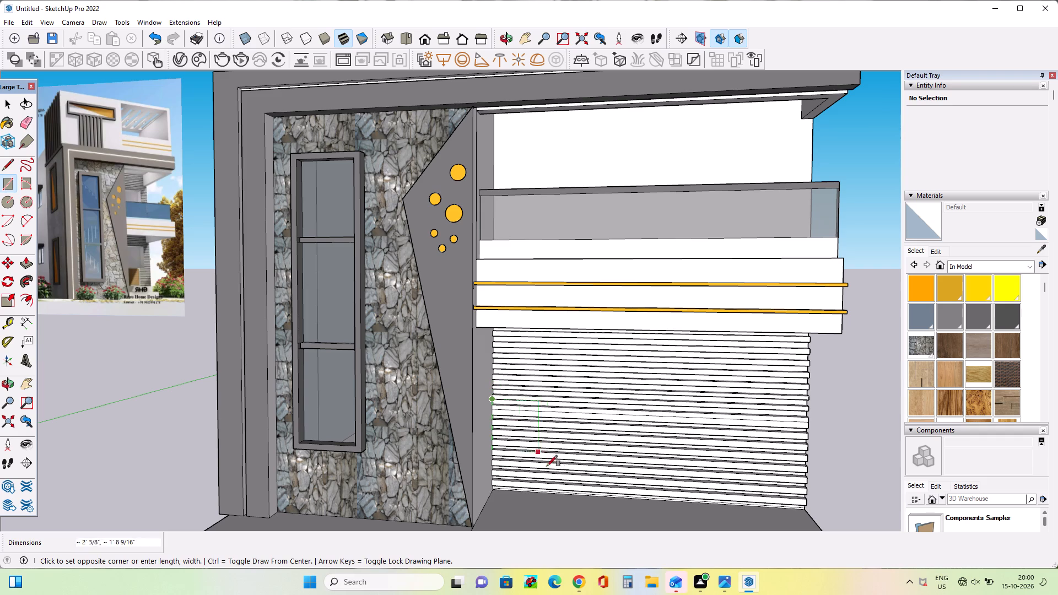
left_click(592, 499)
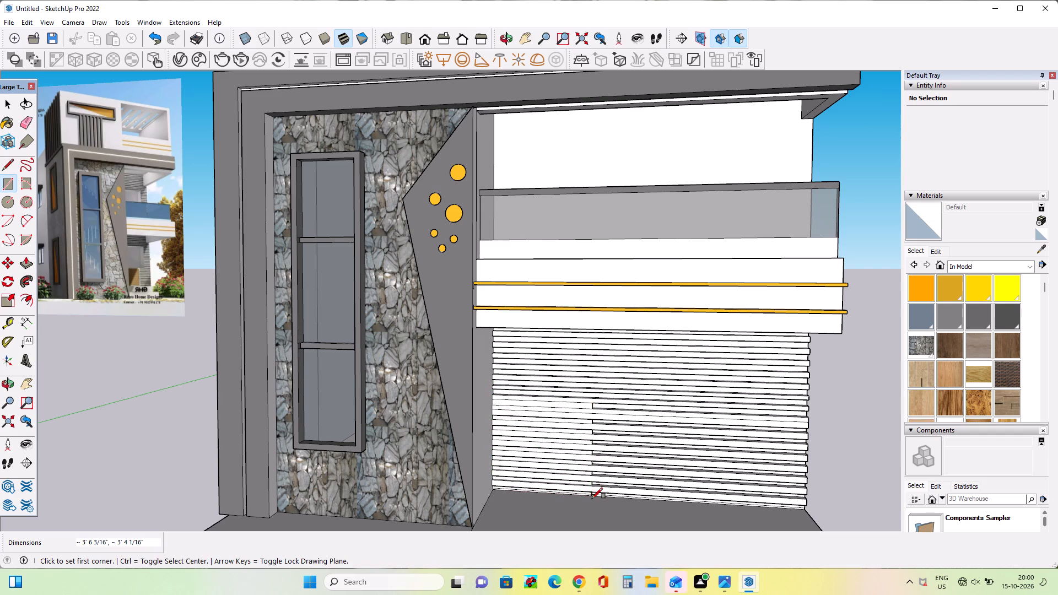
middle_click_drag(591, 505, 684, 514)
scroll(549, 460, "up", 7)
middle_click_drag(597, 481, 589, 503)
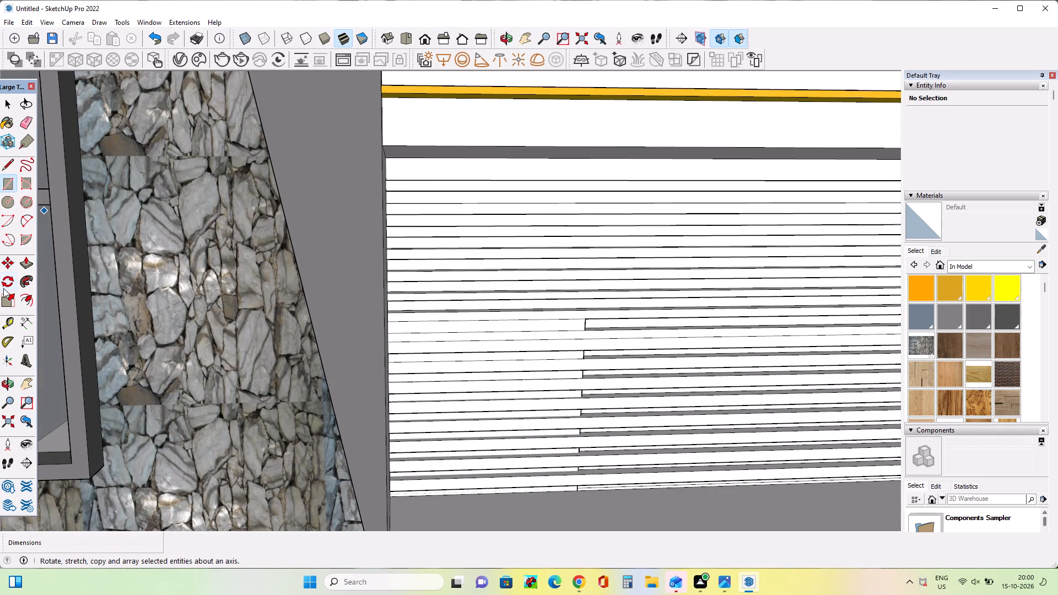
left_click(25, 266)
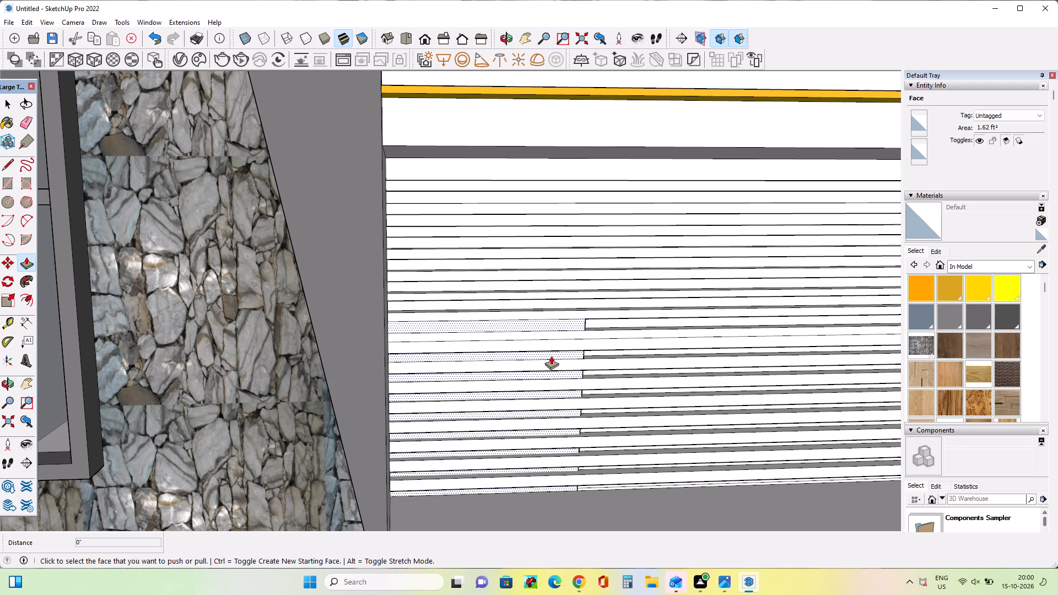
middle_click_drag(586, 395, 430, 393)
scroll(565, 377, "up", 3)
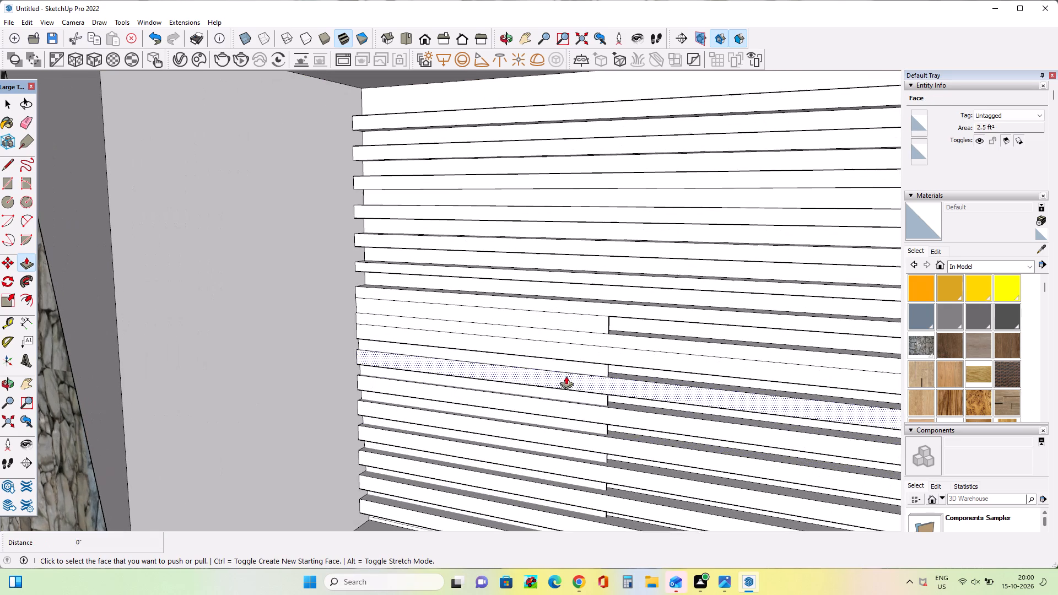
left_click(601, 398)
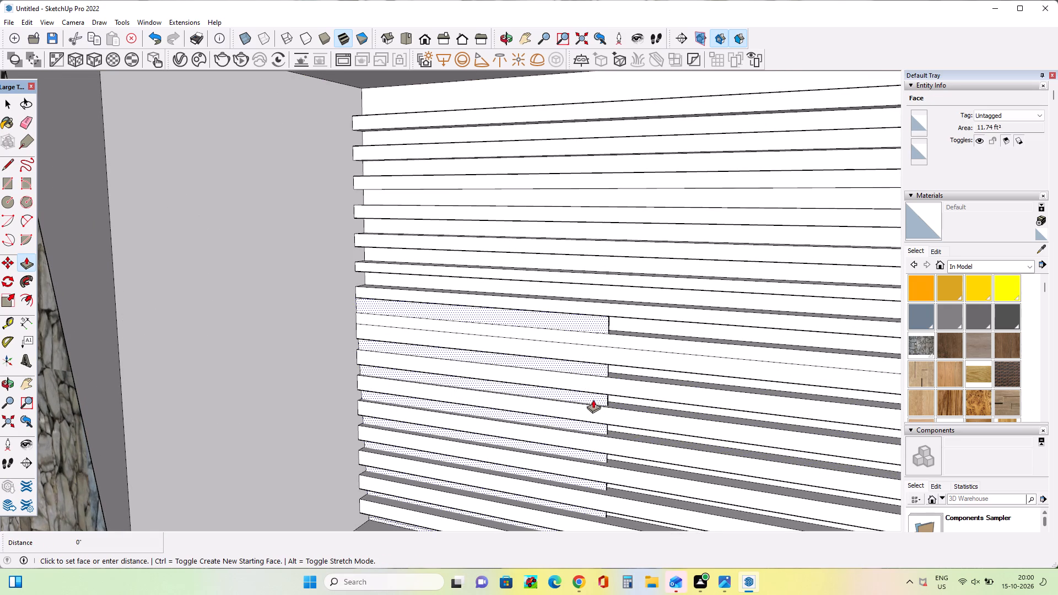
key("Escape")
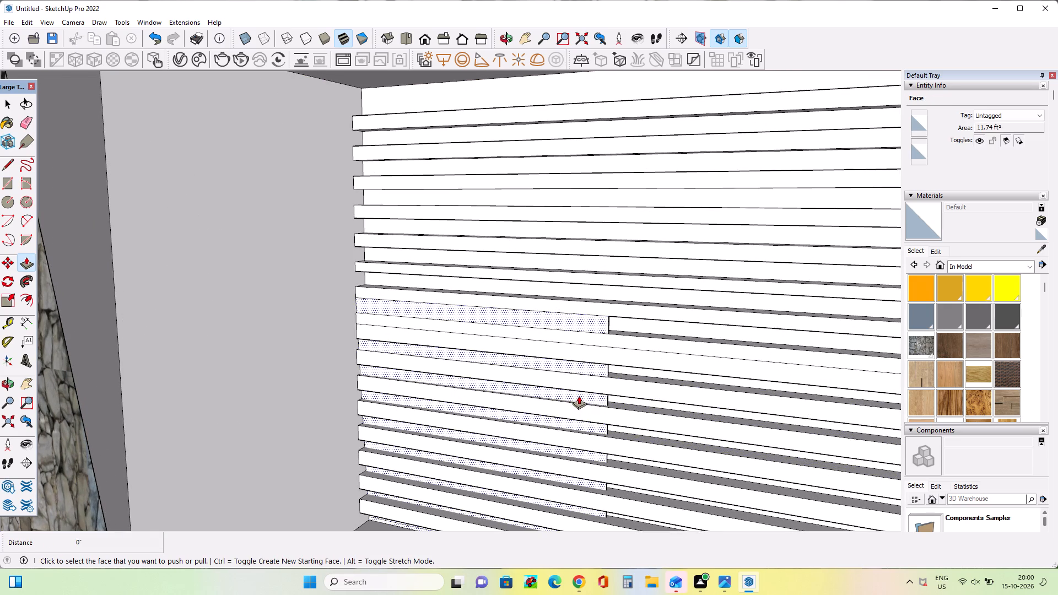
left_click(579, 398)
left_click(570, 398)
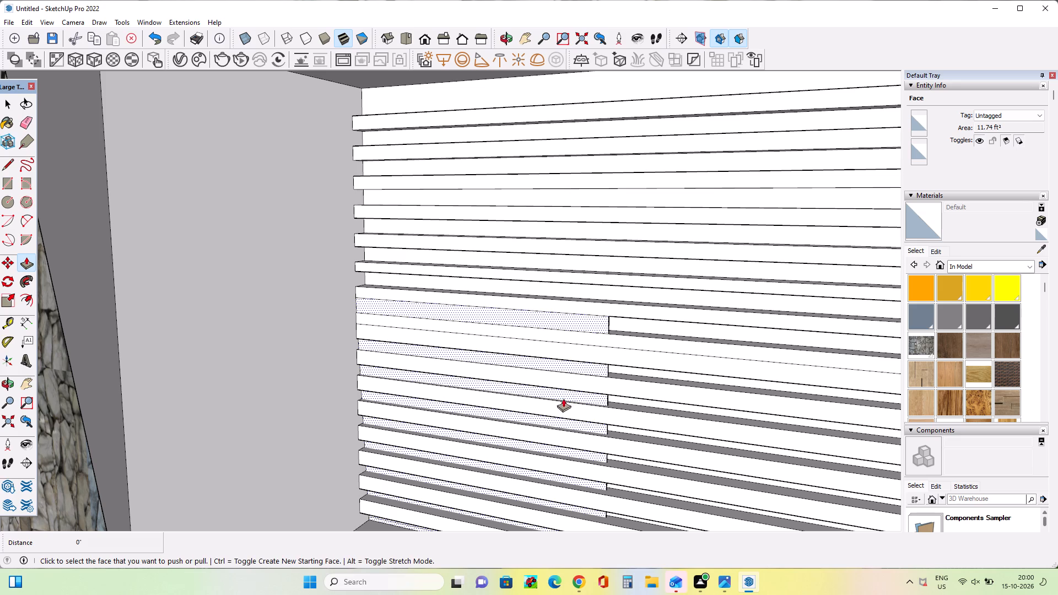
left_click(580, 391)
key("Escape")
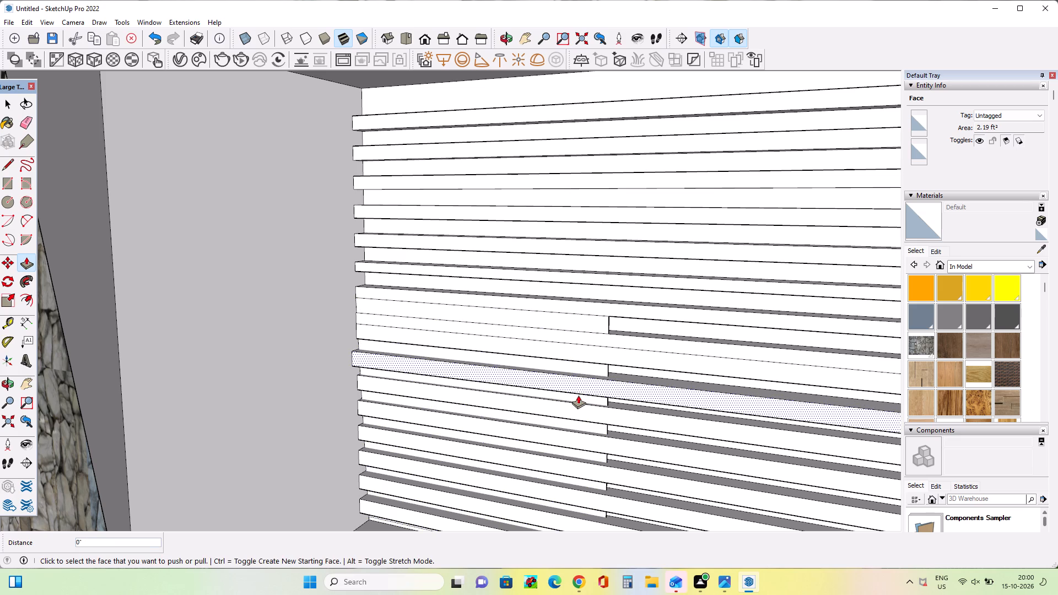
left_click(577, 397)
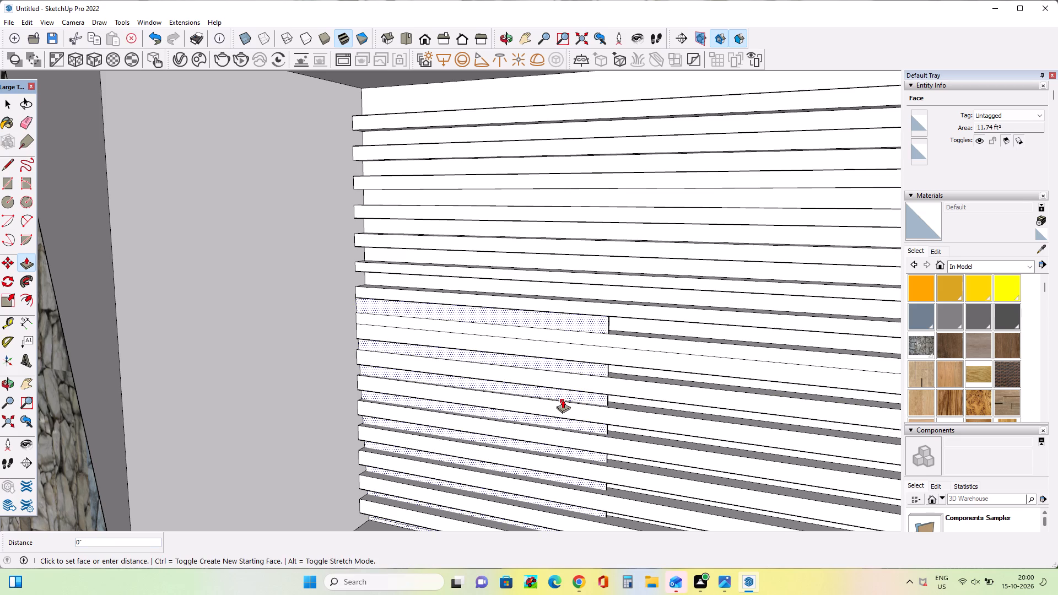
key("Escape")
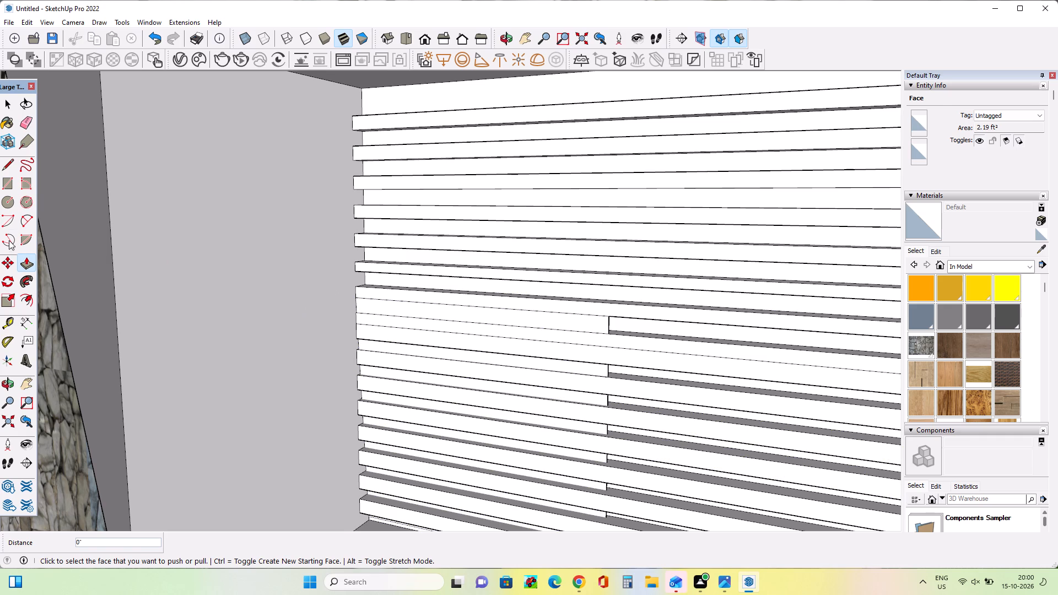
Draw a vertical line about 3' 4 1/16" long down the rectangle's outer side, from its upper corner to the bottom of the wall.
left_click(6, 161)
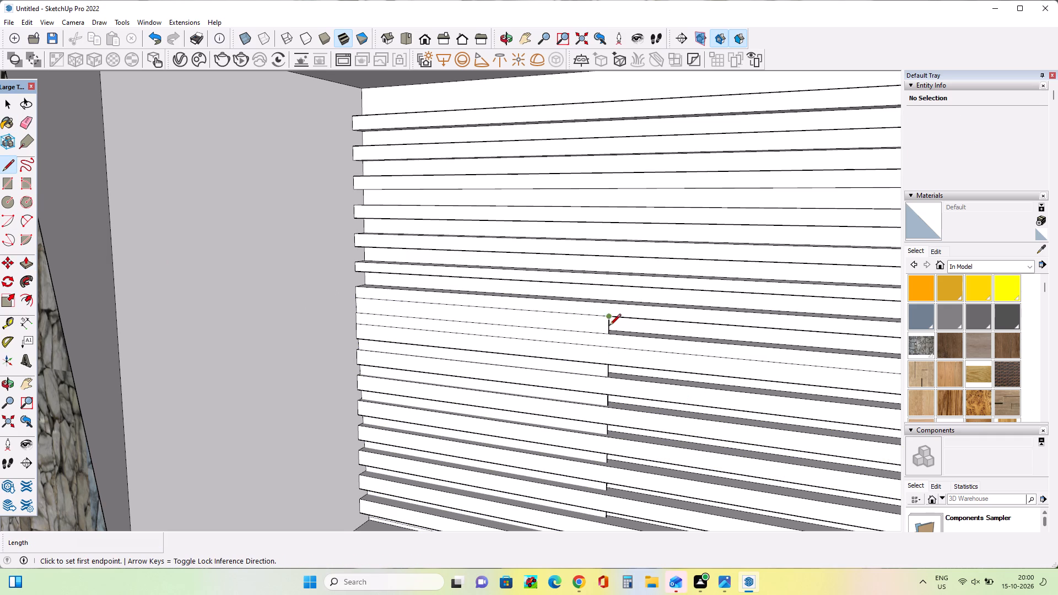
left_click(607, 317)
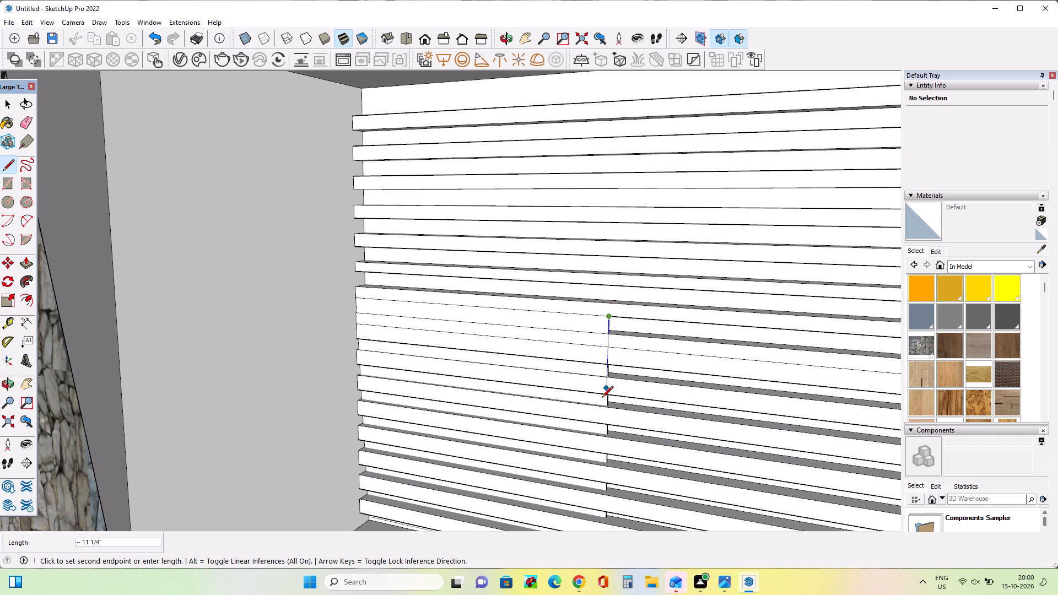
scroll(602, 412, "down", 8)
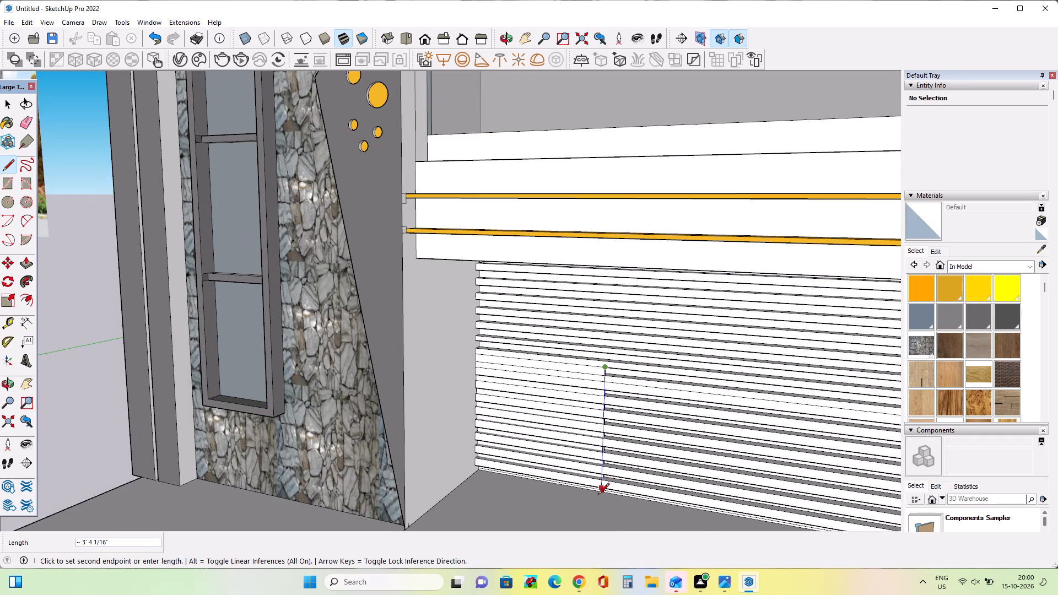
left_click(601, 495)
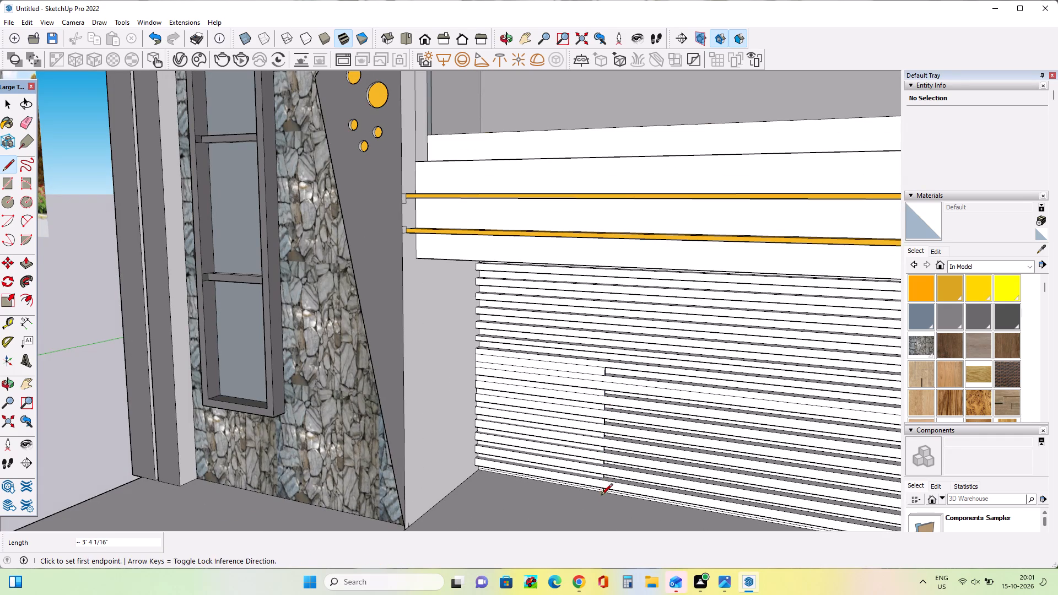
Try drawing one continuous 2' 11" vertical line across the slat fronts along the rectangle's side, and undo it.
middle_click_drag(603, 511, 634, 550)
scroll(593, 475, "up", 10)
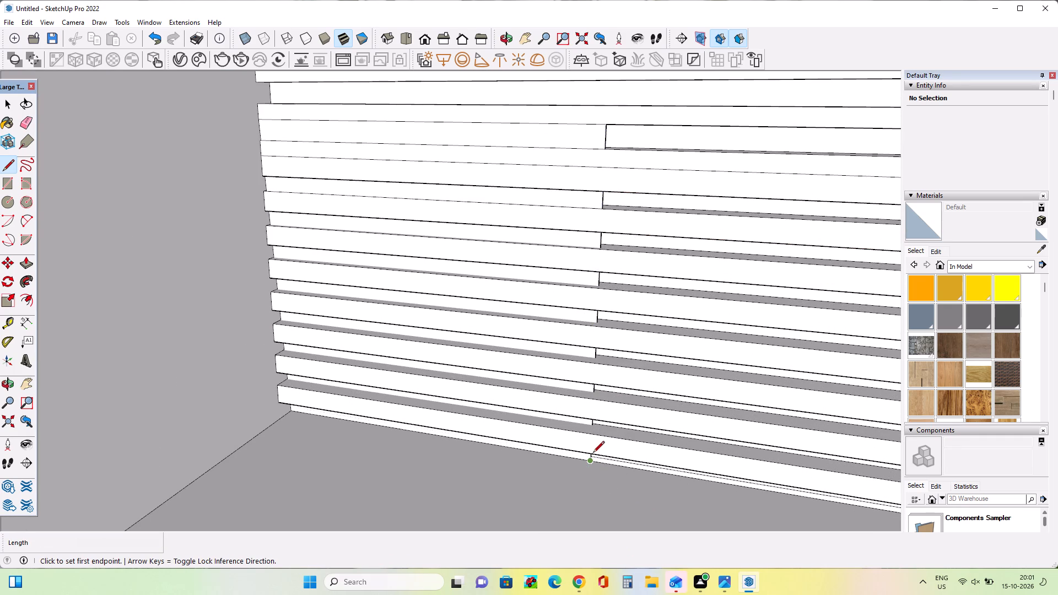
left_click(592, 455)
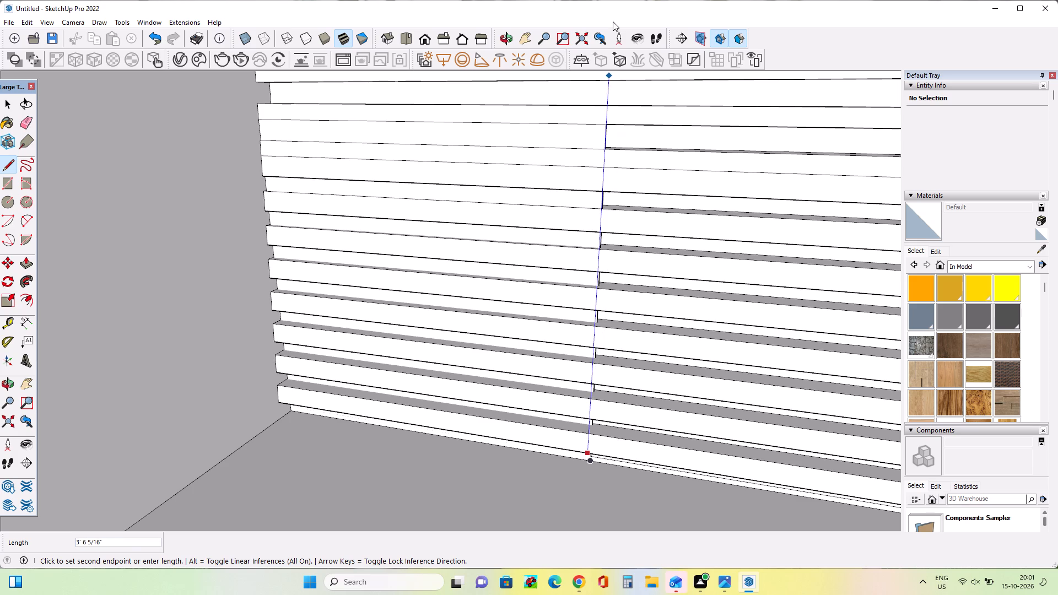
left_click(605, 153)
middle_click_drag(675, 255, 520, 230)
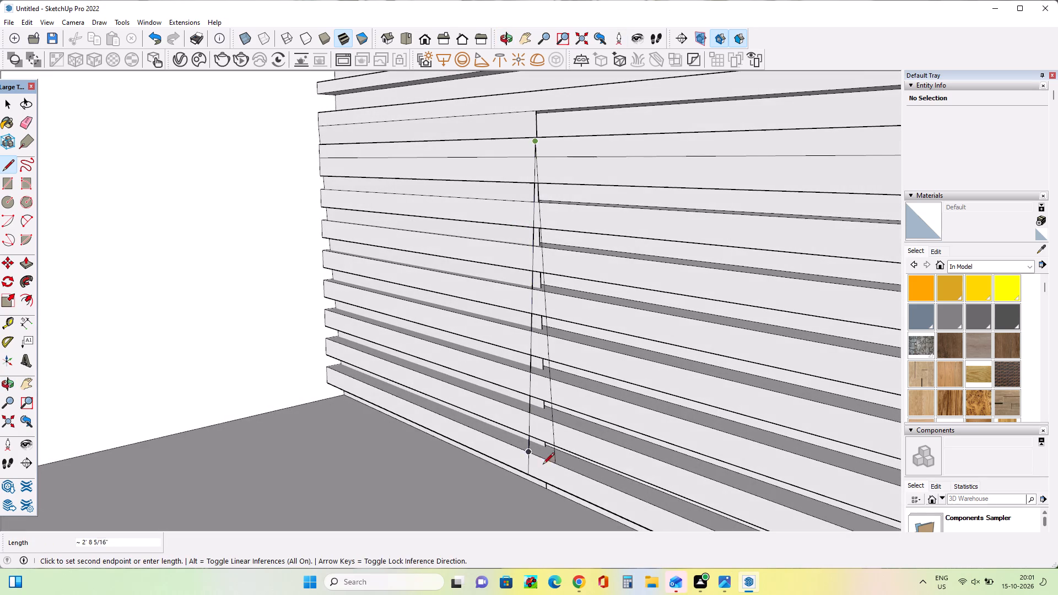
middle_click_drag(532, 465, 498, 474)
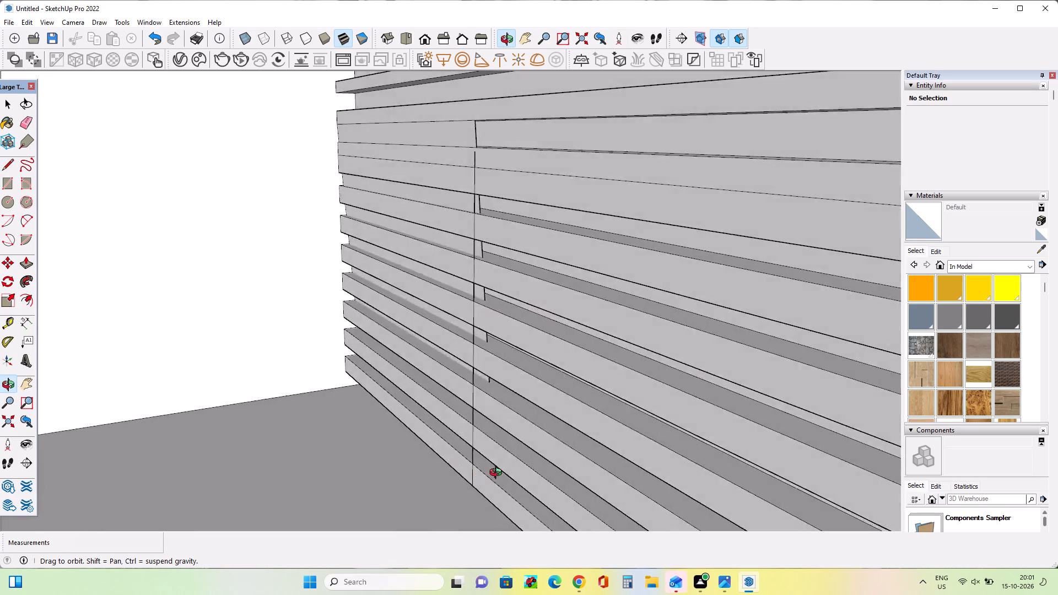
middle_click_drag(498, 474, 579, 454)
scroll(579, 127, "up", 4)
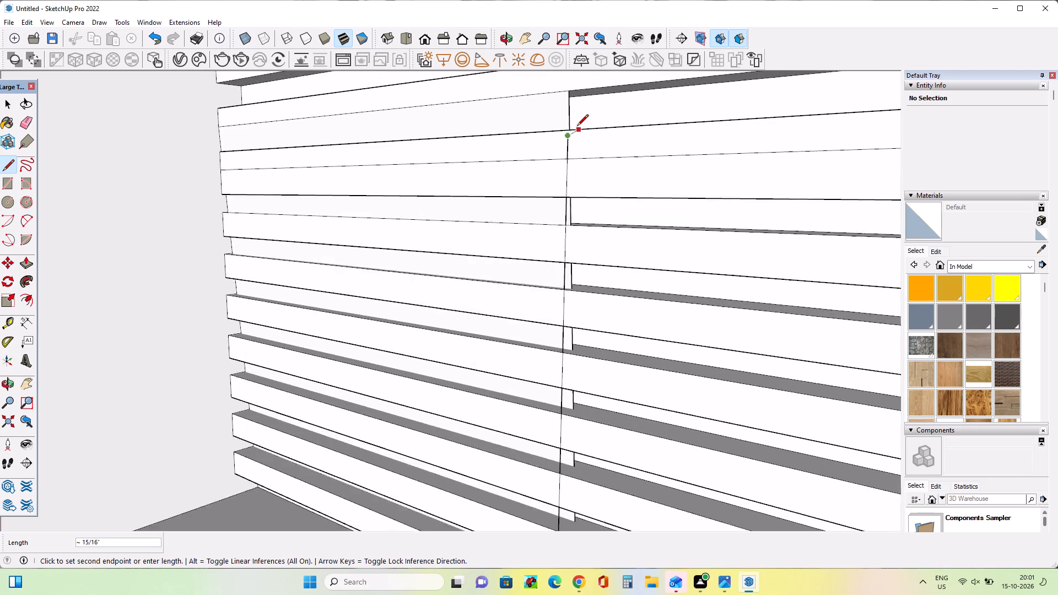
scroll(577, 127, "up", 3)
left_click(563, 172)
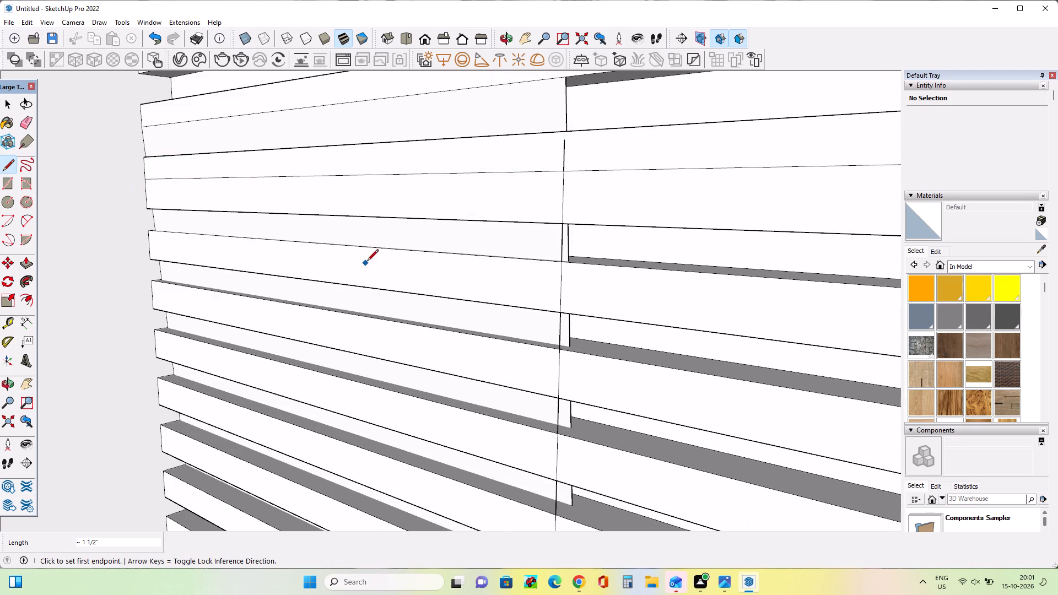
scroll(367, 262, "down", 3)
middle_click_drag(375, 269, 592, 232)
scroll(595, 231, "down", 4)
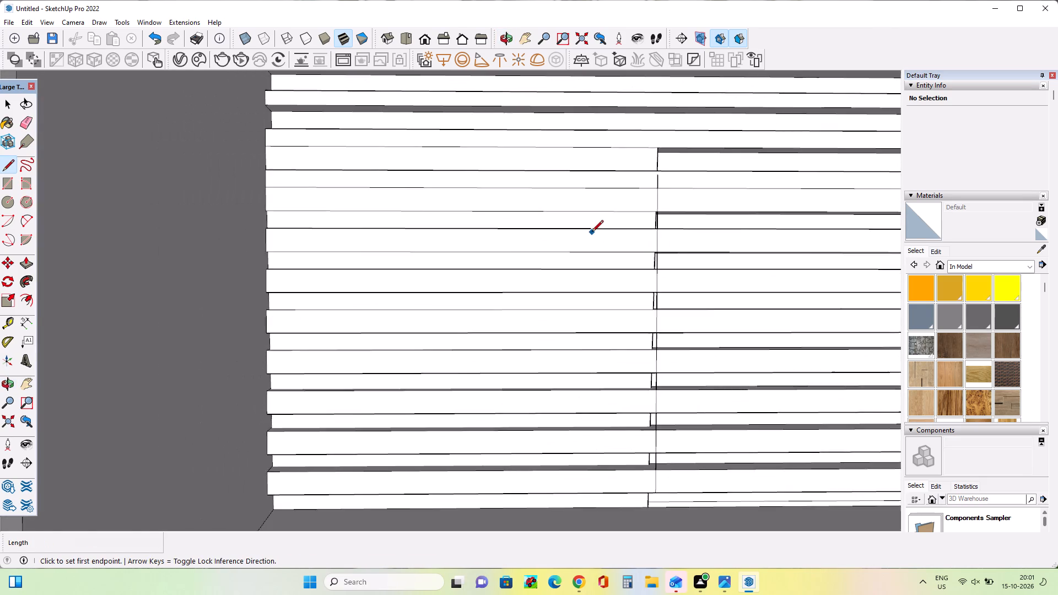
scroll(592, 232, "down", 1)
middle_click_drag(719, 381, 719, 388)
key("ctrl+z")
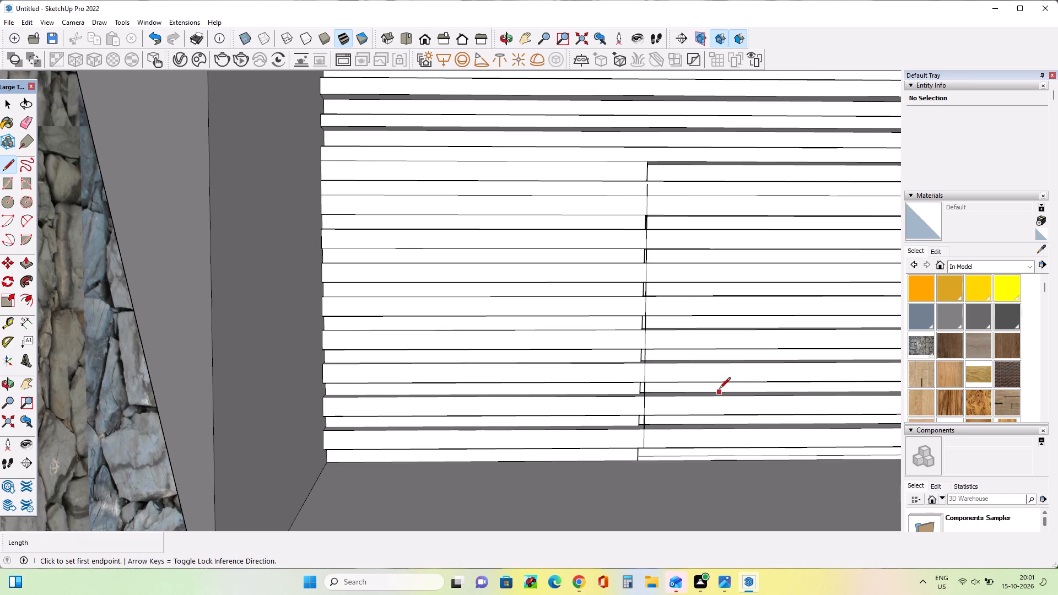
Draw separate vertical lines about 2 1/2" long across the fronts of the three lowest slats, in line with the rectangle's outer side.
middle_click_drag(642, 399, 685, 379)
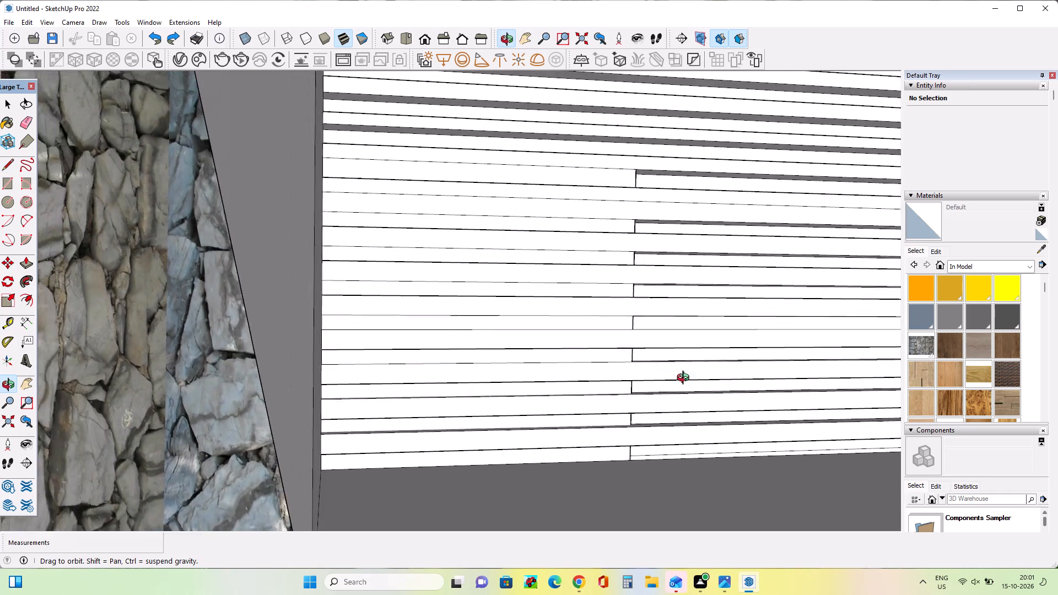
middle_click_drag(685, 379, 685, 395)
scroll(514, 344, "down", 7)
middle_click_drag(600, 382, 566, 403)
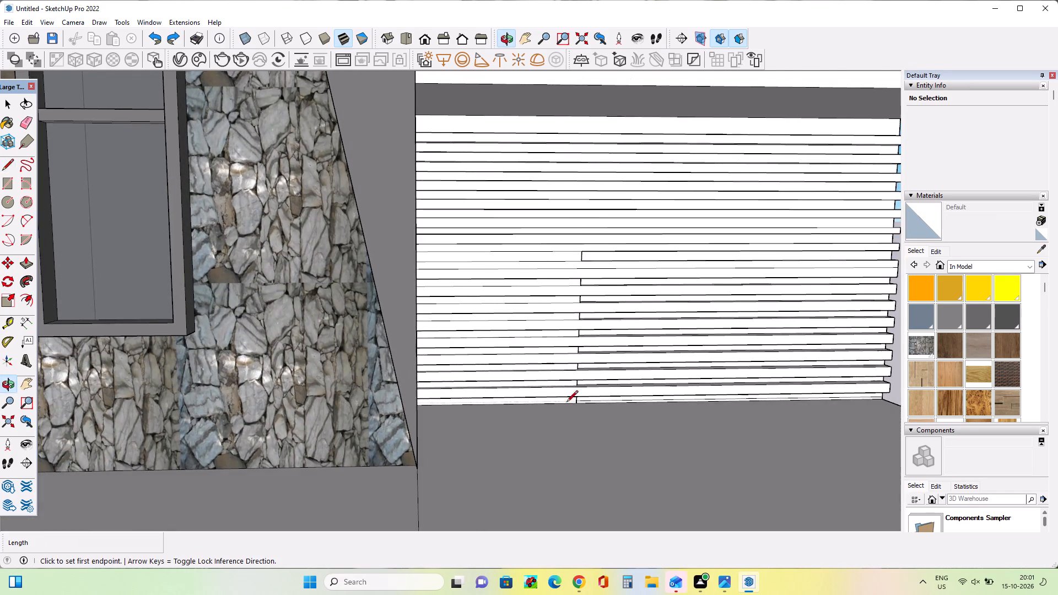
scroll(588, 403, "up", 6)
left_click(570, 393)
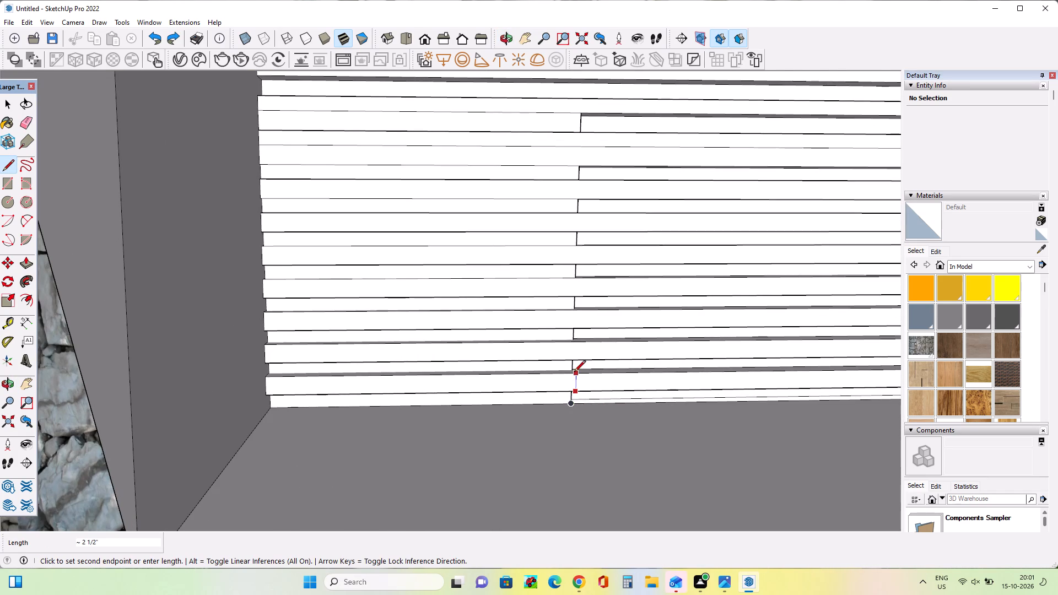
left_click(573, 374)
middle_click_drag(585, 400, 547, 424)
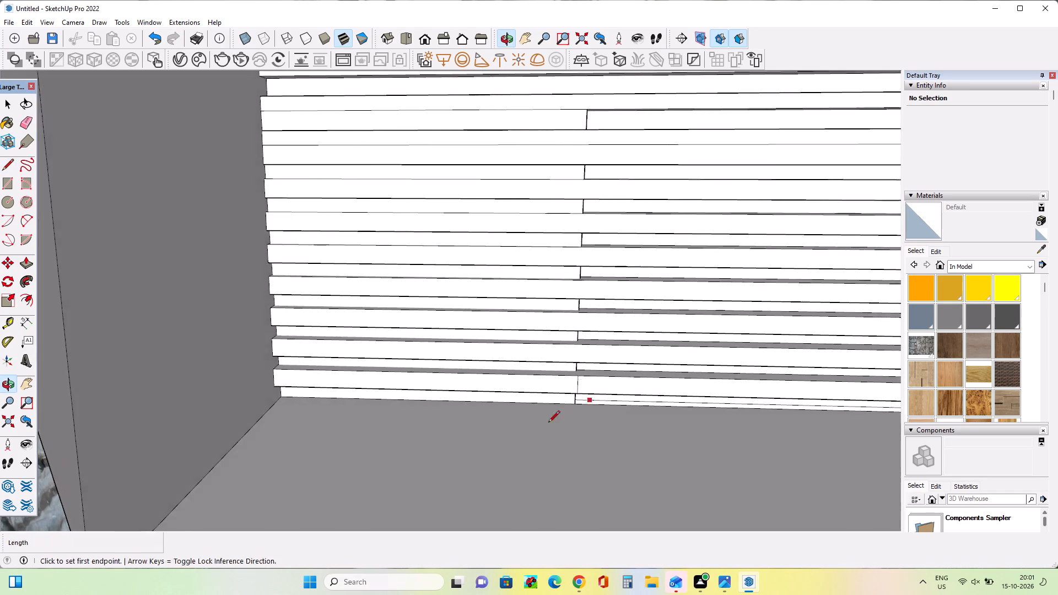
left_click(578, 363)
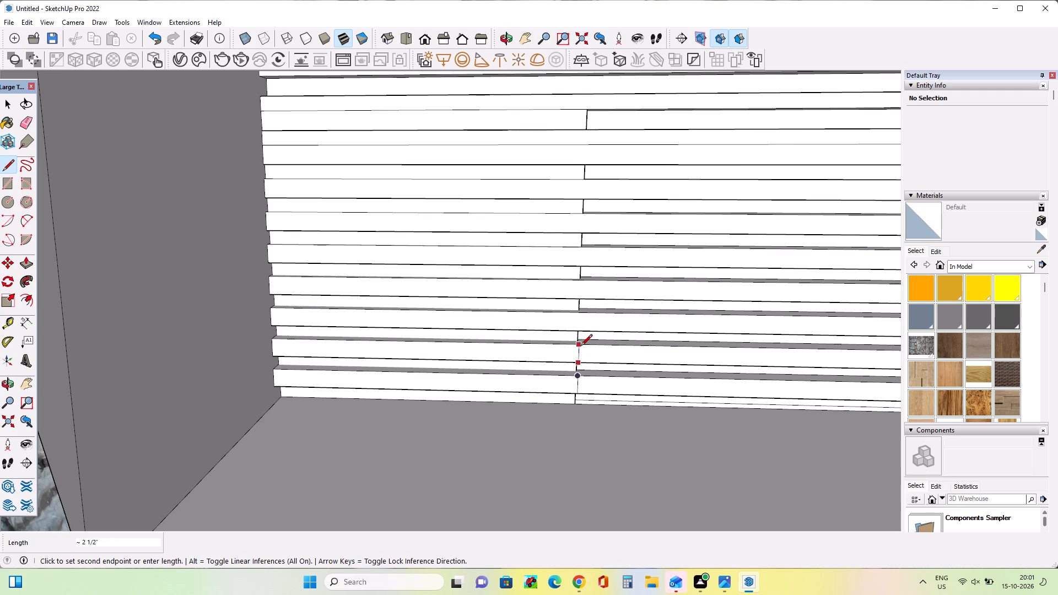
left_click(581, 347)
left_click(577, 331)
left_click(579, 315)
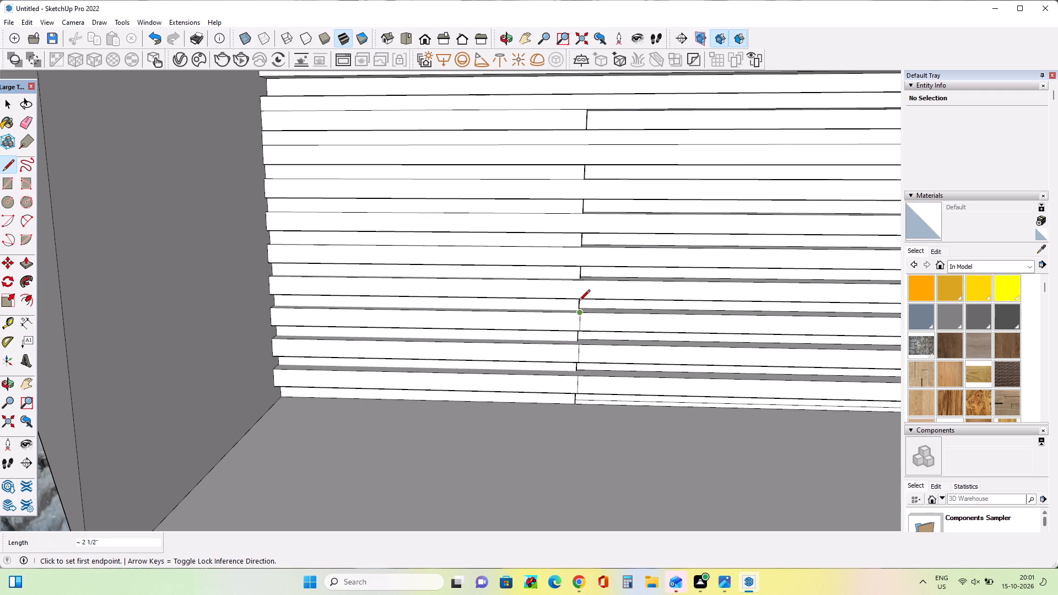
Draw six more separate vertical lines, up to about 2 1/2" long, across the remaining slat fronts up the rectangle's outer side.
left_click(579, 301)
left_click(581, 278)
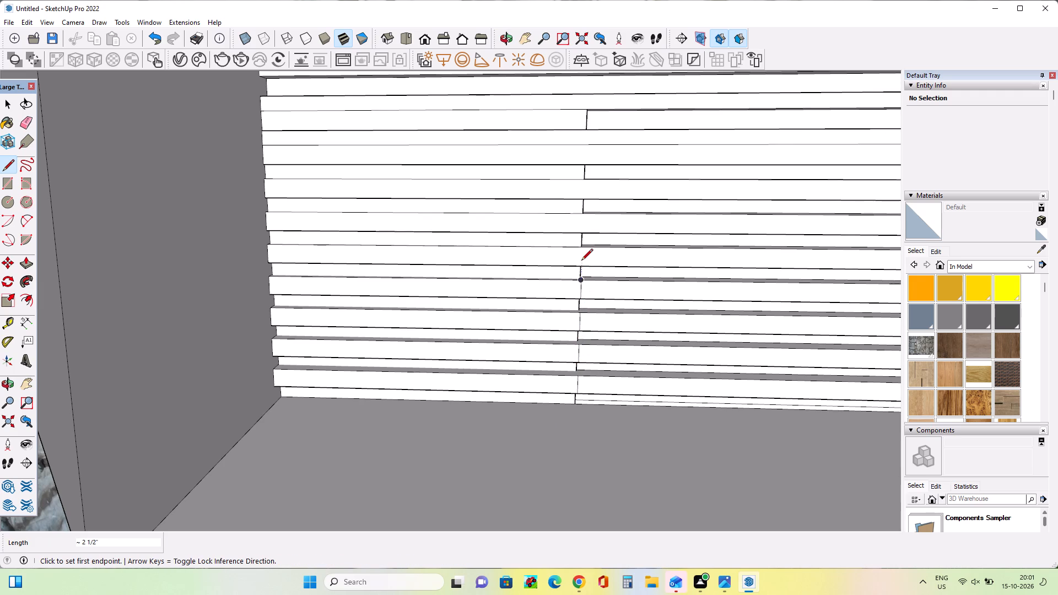
left_click(581, 266)
left_click(584, 248)
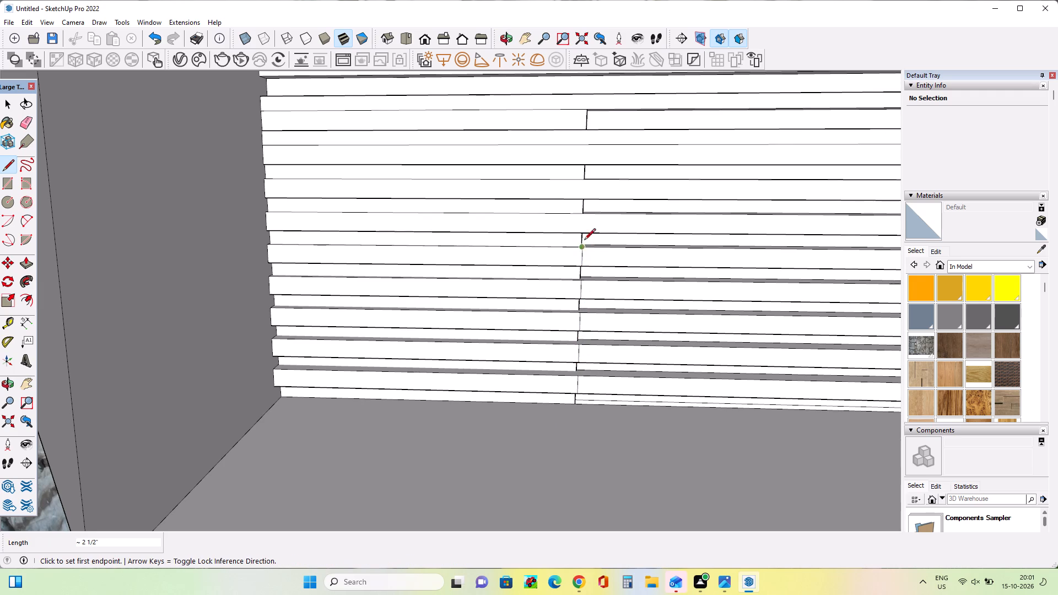
left_click(584, 231)
left_click(588, 209)
left_click(583, 201)
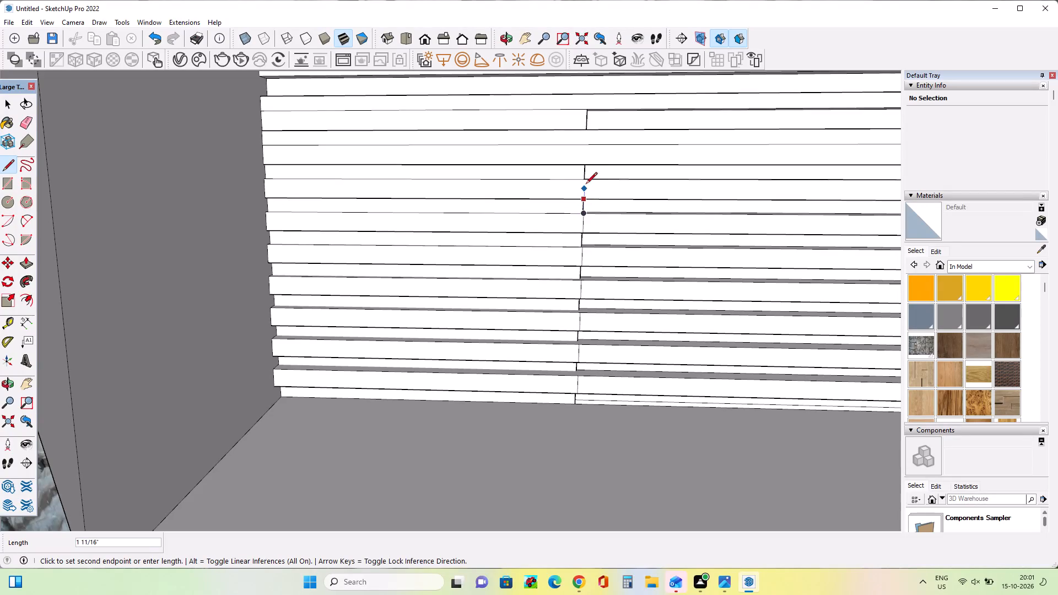
left_click(587, 180)
left_click(588, 164)
left_click(589, 145)
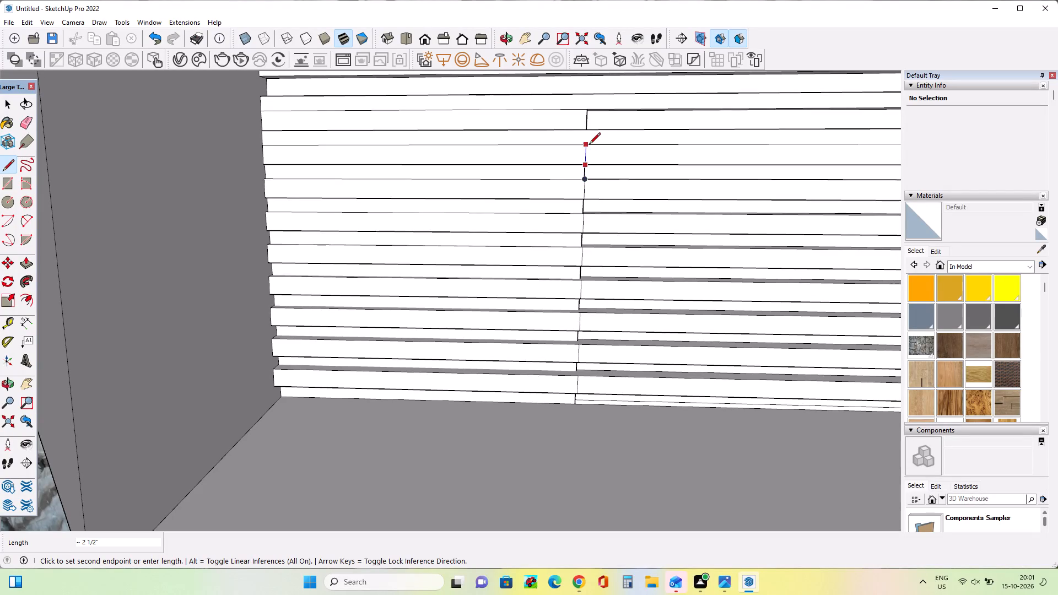
left_click(589, 132)
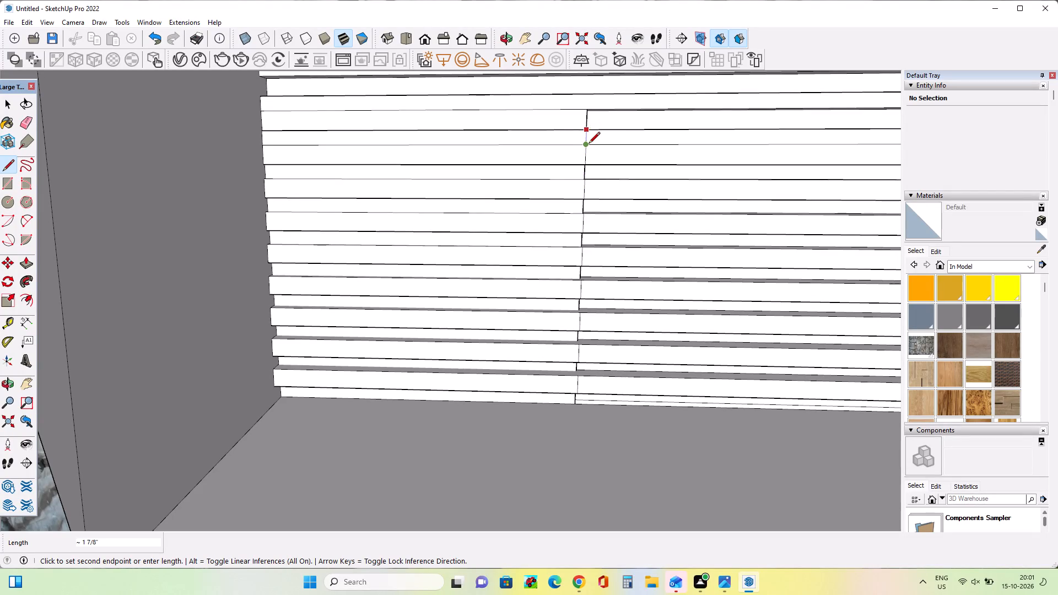
left_click(589, 144)
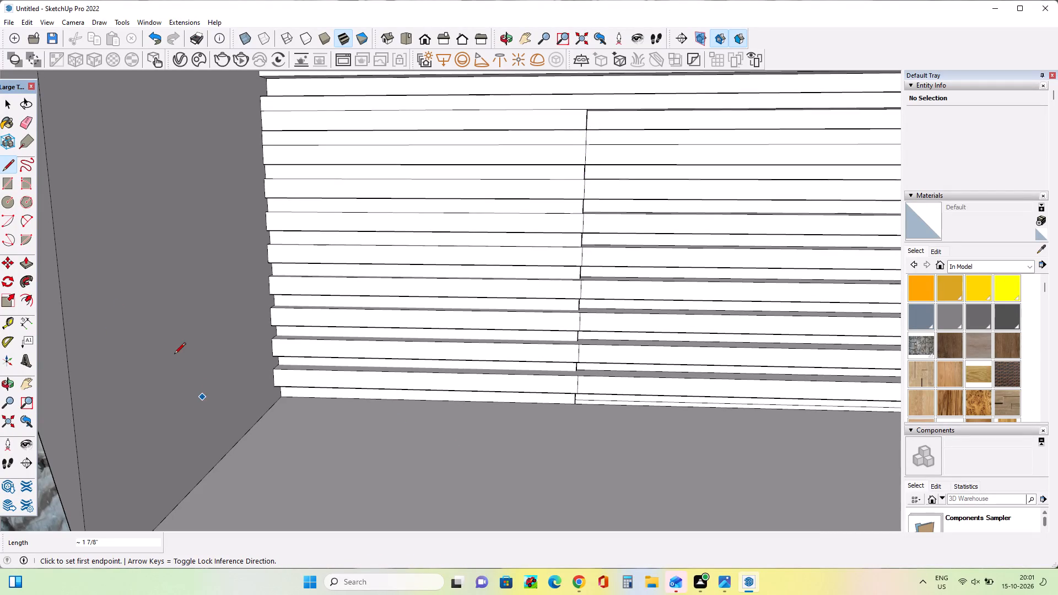
Push the four lowest slat fronts inside the rectangle back flush with the surface behind, the lowest by about 2 1/2".
left_click(26, 266)
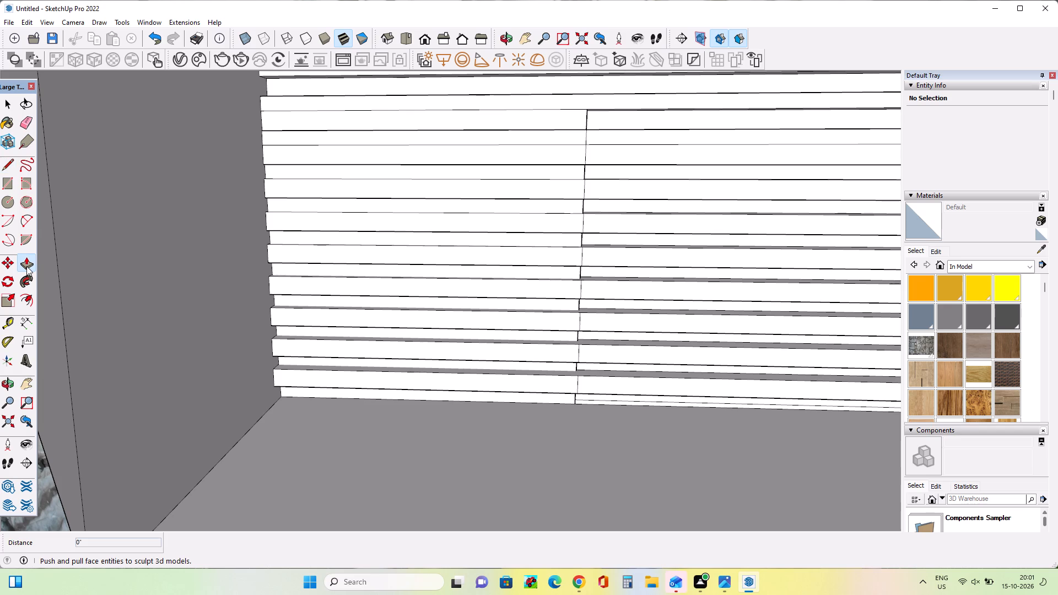
left_click(455, 384)
left_click(457, 374)
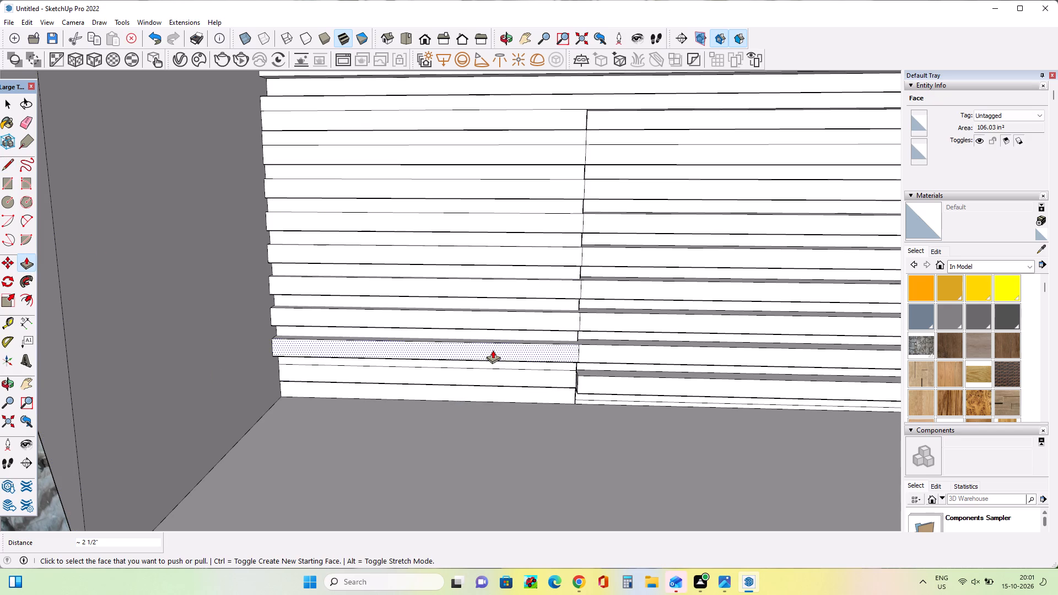
left_click(493, 350)
left_click(494, 333)
left_click(460, 317)
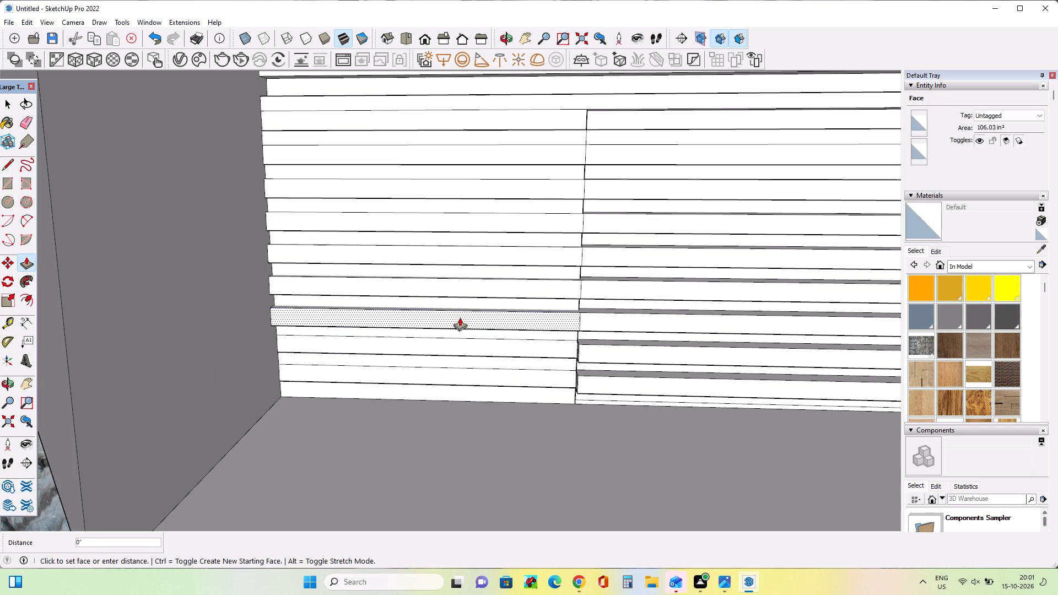
left_click(463, 305)
left_click(470, 290)
left_click(473, 281)
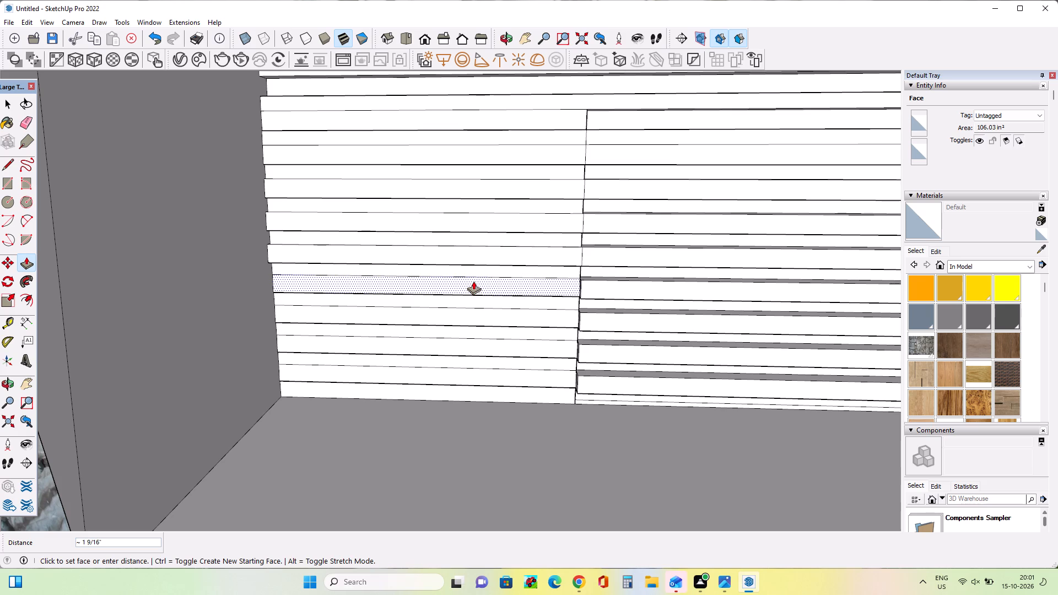
Push the next four slat fronts up inside the rectangle back flush, by about 1 1/4" reducing to 5/16".
left_click(474, 258)
left_click(478, 253)
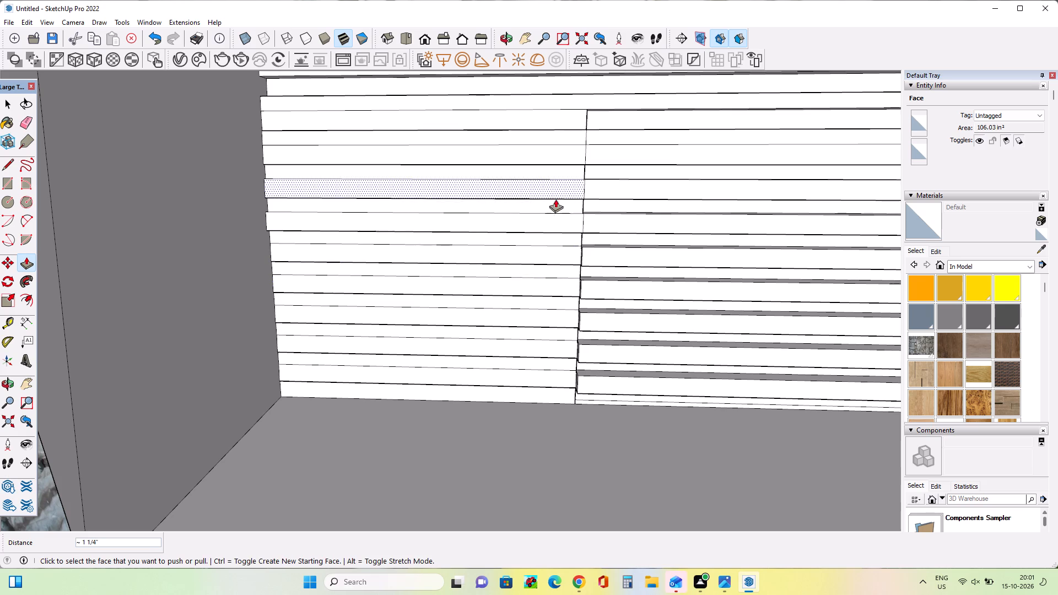
left_click(551, 219)
left_click(552, 211)
middle_click_drag(400, 221, 455, 246)
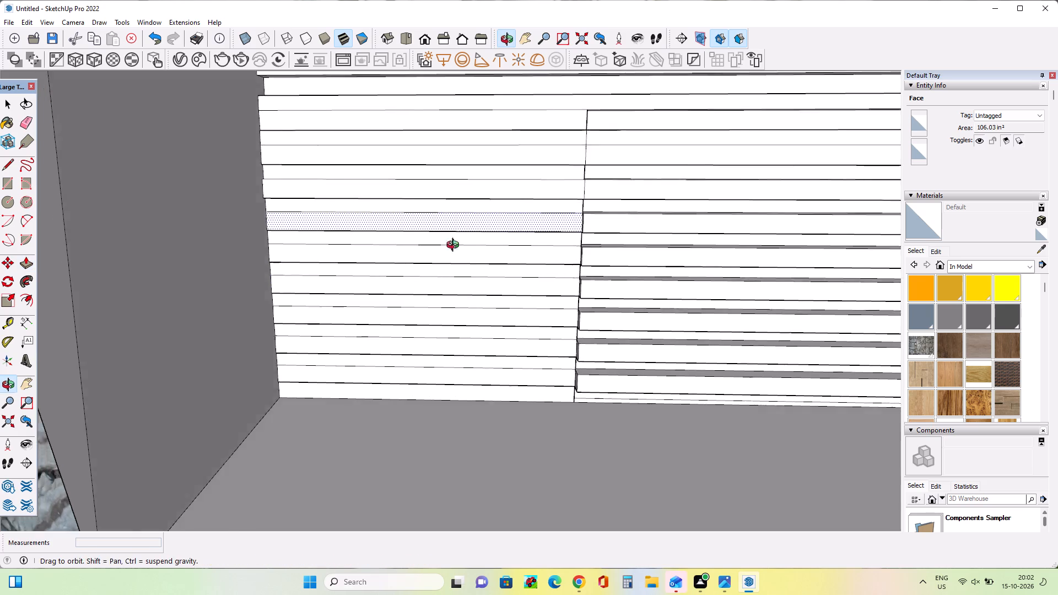
middle_click_drag(455, 246, 516, 277)
left_click(517, 192)
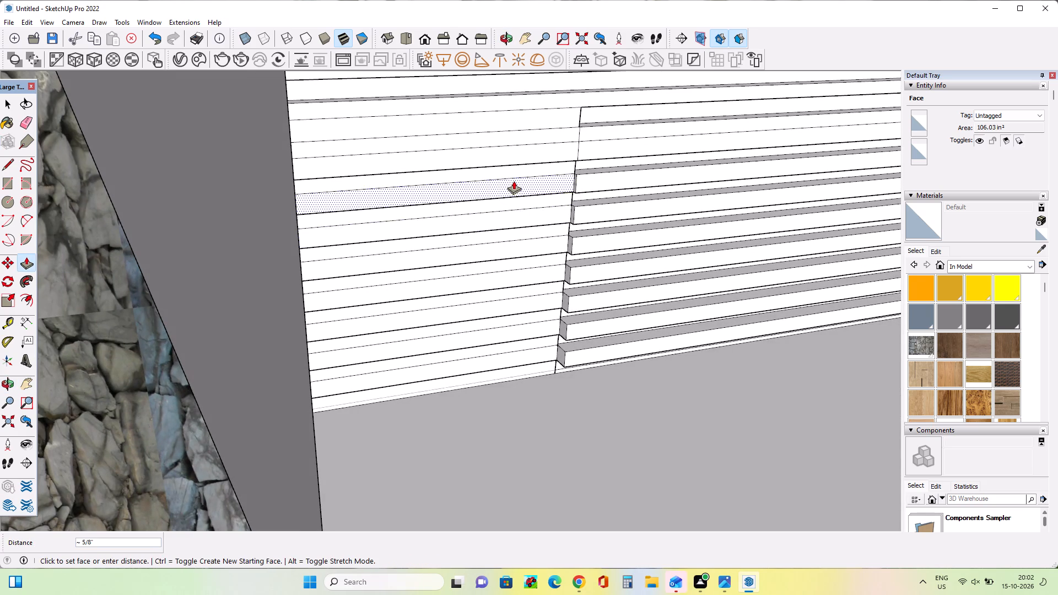
left_click(514, 181)
left_click(500, 161)
left_click(496, 157)
Examine the flattened rectangle and the exposed slat ends along its outer side from several angles.
middle_click_drag(526, 261, 513, 266)
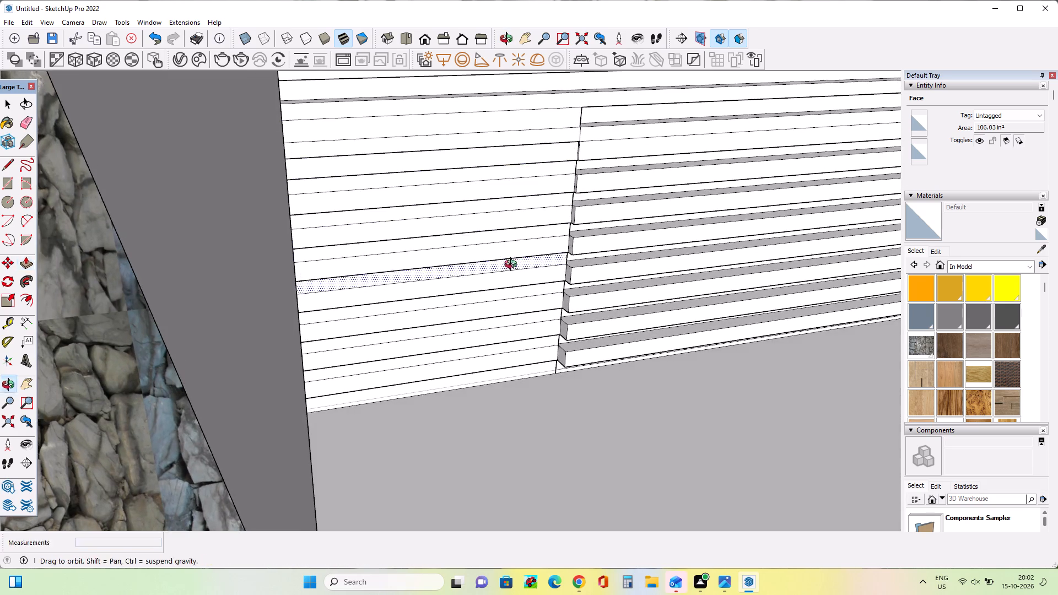
middle_click_drag(513, 266, 369, 295)
scroll(586, 154, "up", 4)
middle_click_drag(576, 185, 538, 247)
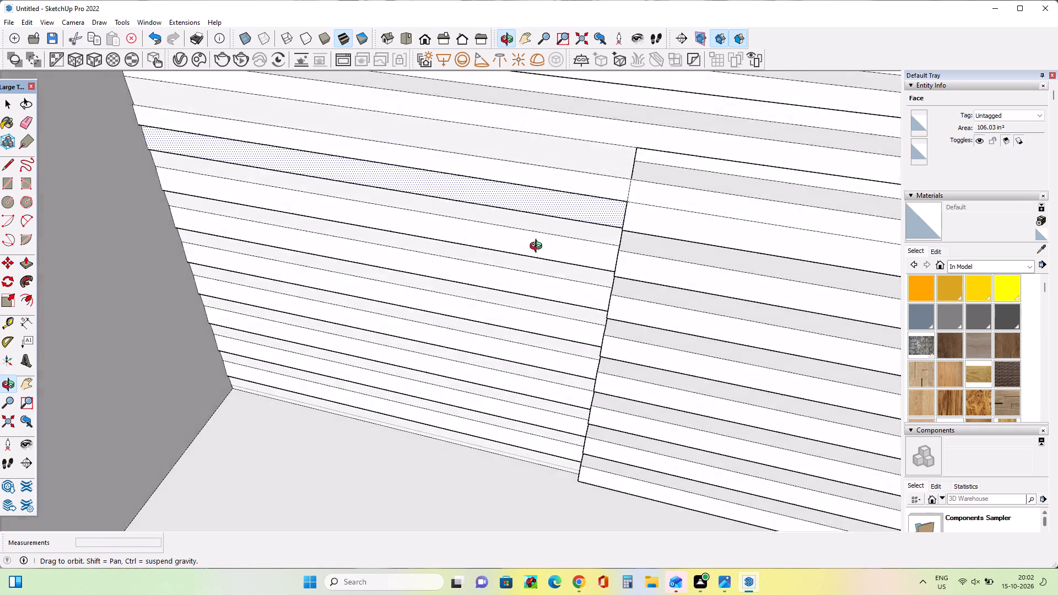
middle_click_drag(538, 247, 479, 264)
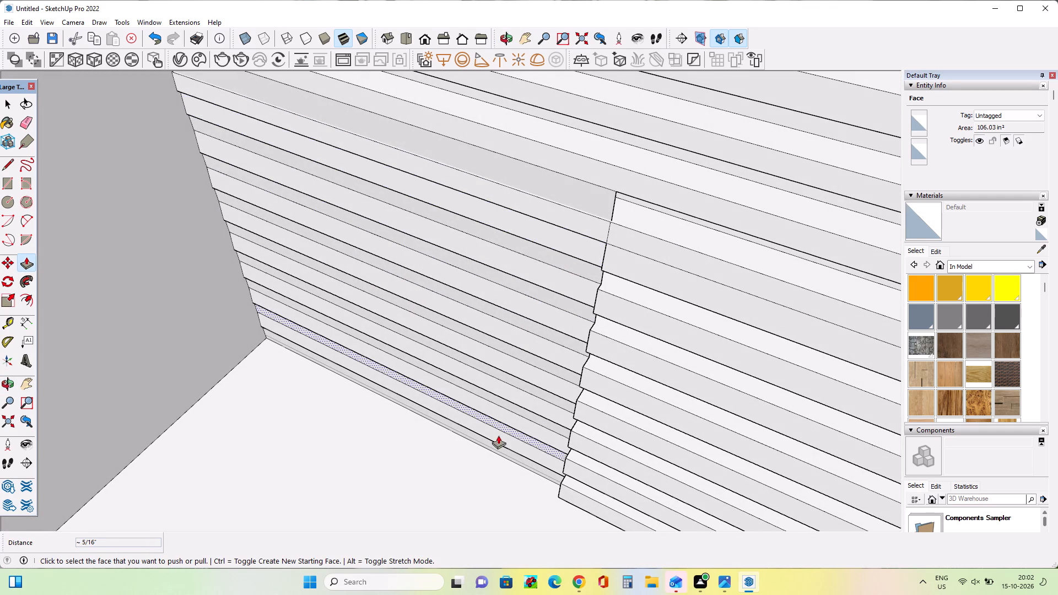
middle_click_drag(516, 426, 500, 289)
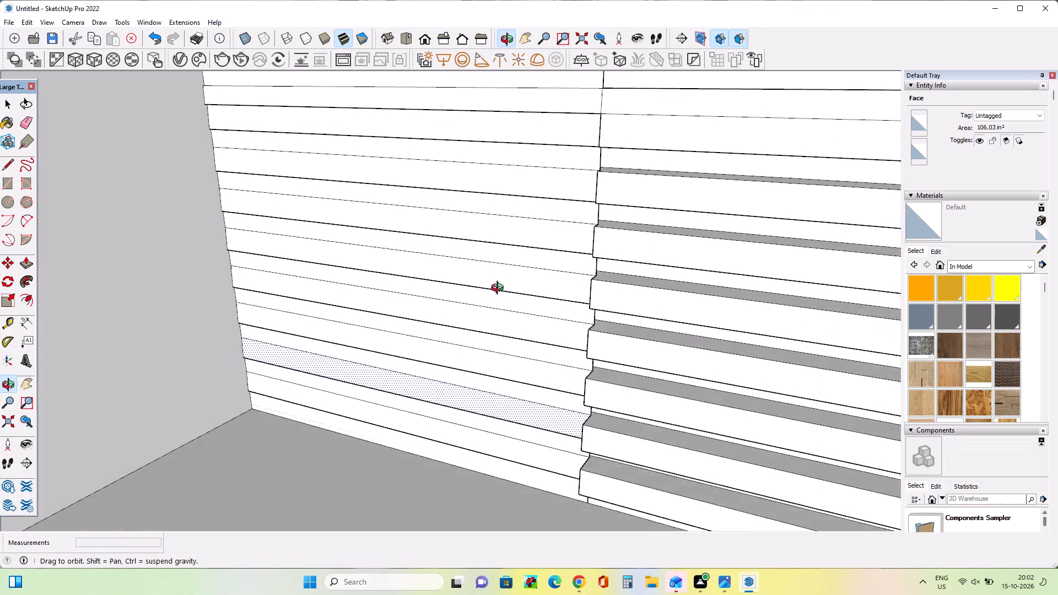
middle_click_drag(500, 289, 495, 290)
scroll(444, 318, "down", 3)
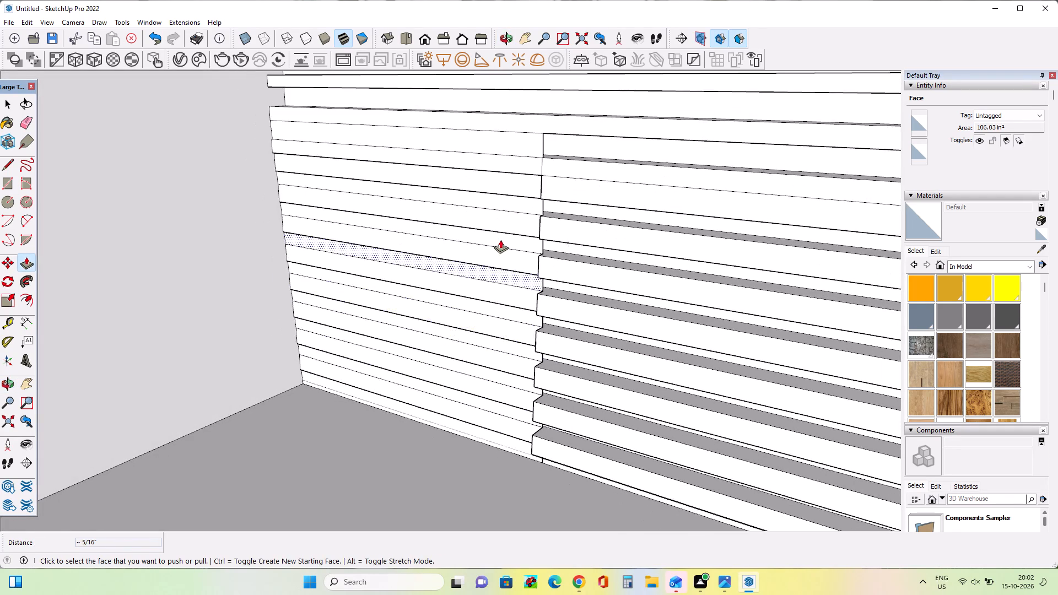
middle_click_drag(502, 241, 531, 332)
middle_click_drag(548, 220, 736, 239)
middle_click_drag(562, 231, 636, 259)
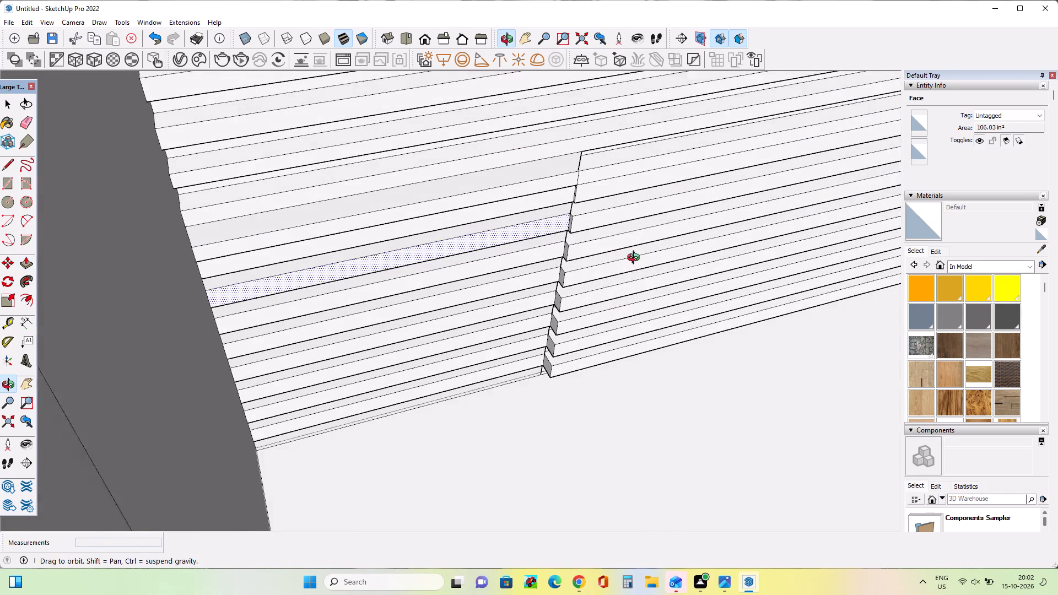
middle_click_drag(636, 259, 636, 259)
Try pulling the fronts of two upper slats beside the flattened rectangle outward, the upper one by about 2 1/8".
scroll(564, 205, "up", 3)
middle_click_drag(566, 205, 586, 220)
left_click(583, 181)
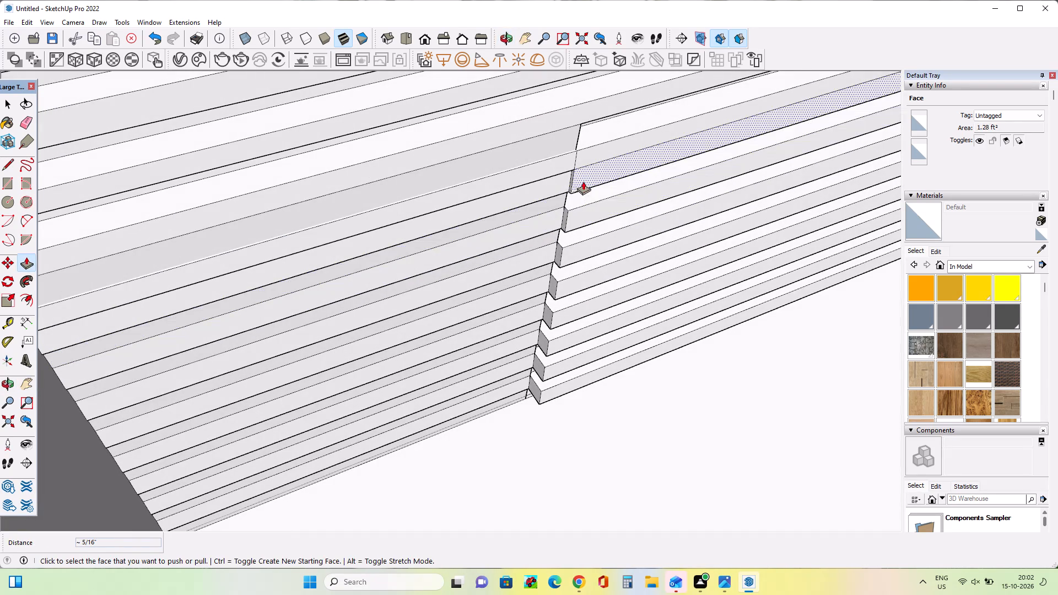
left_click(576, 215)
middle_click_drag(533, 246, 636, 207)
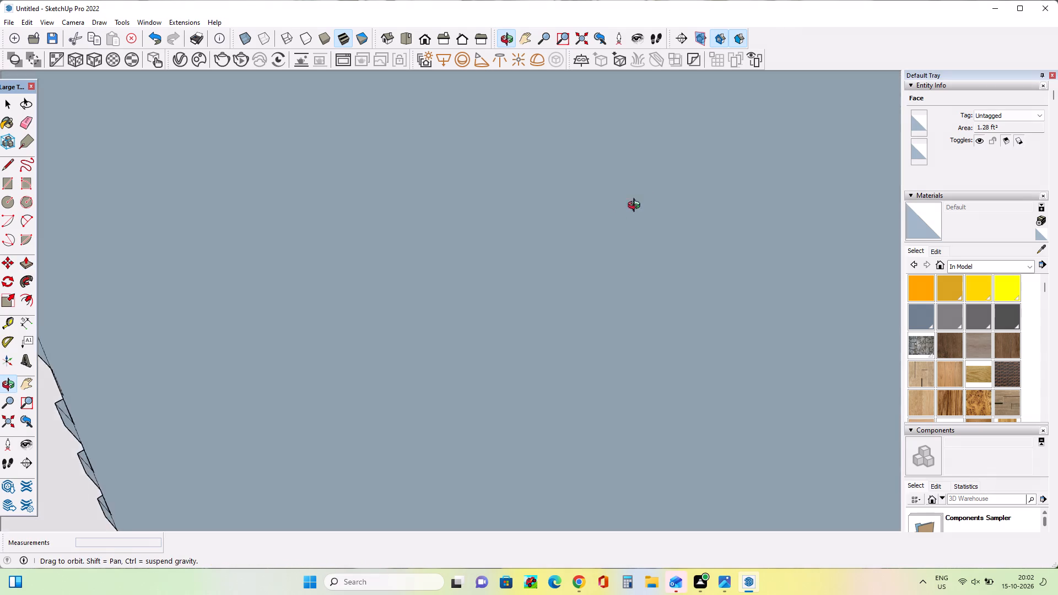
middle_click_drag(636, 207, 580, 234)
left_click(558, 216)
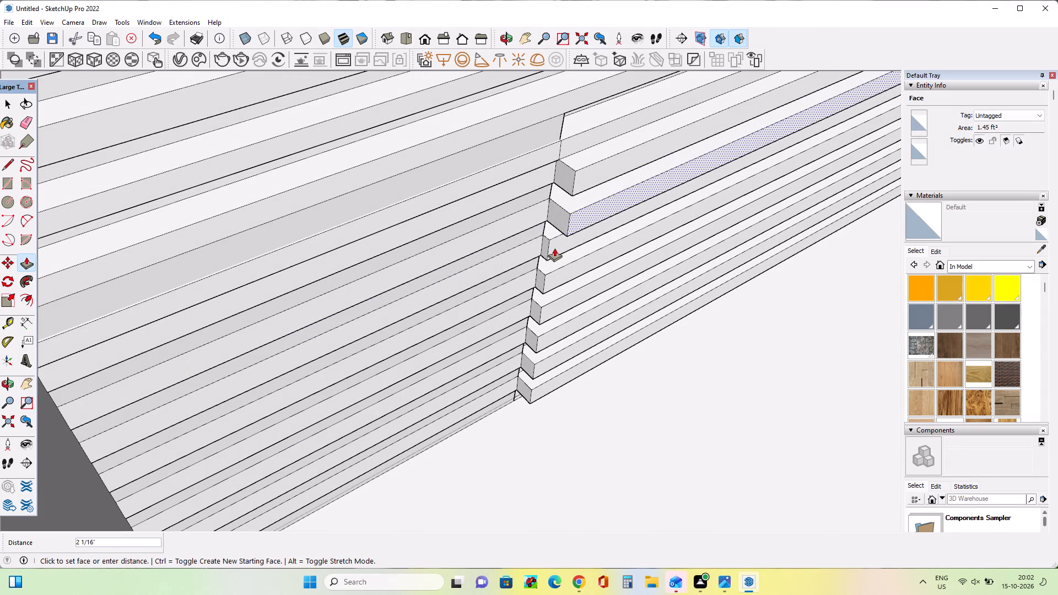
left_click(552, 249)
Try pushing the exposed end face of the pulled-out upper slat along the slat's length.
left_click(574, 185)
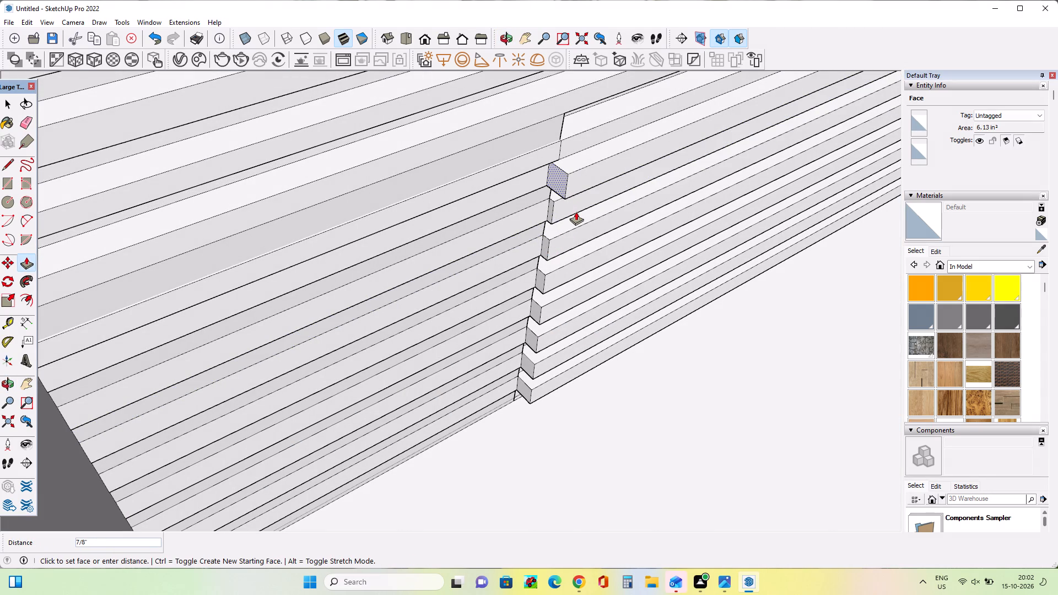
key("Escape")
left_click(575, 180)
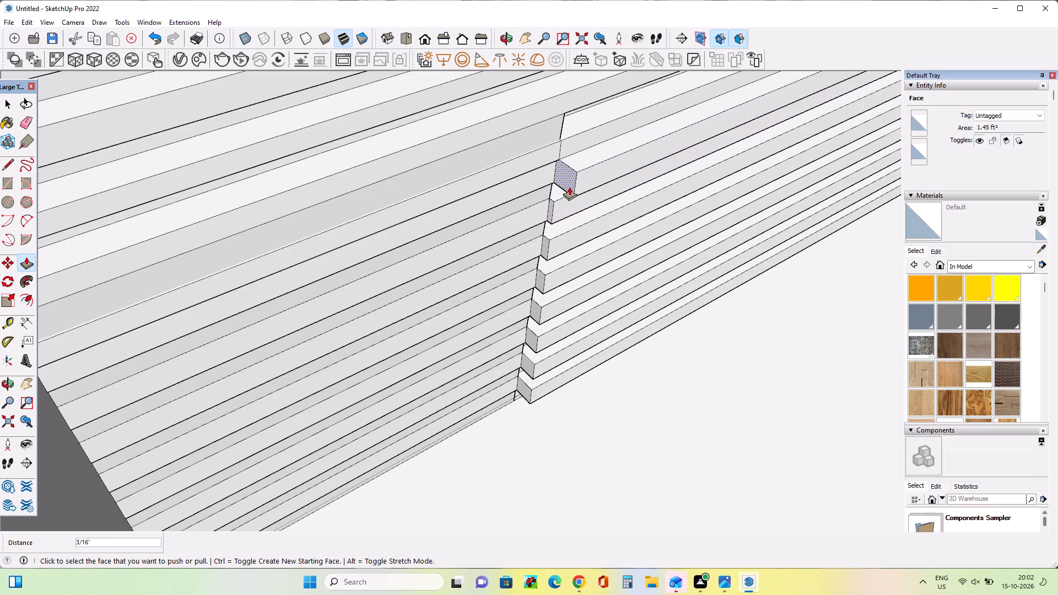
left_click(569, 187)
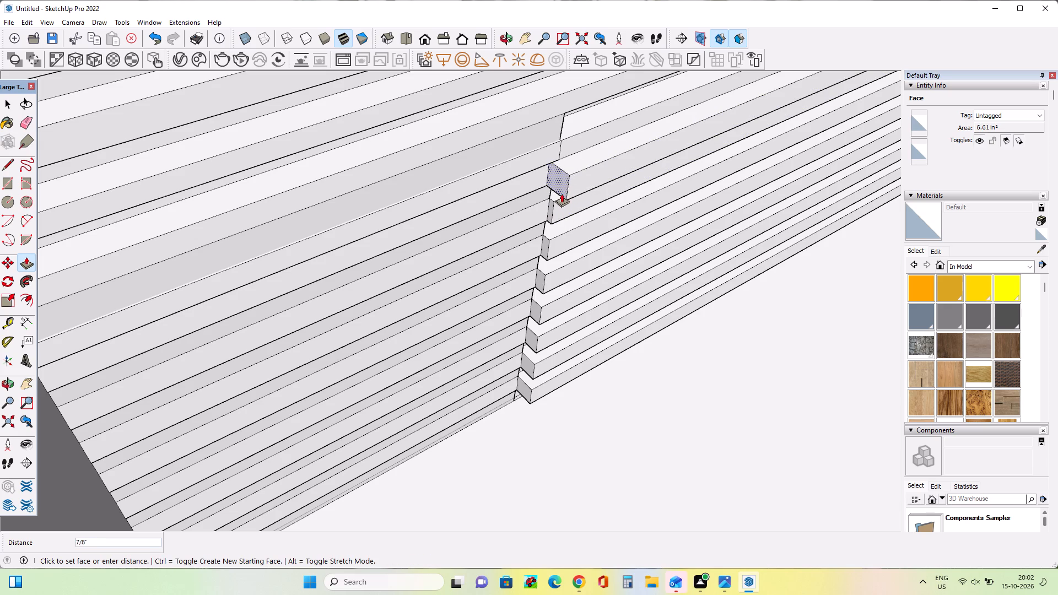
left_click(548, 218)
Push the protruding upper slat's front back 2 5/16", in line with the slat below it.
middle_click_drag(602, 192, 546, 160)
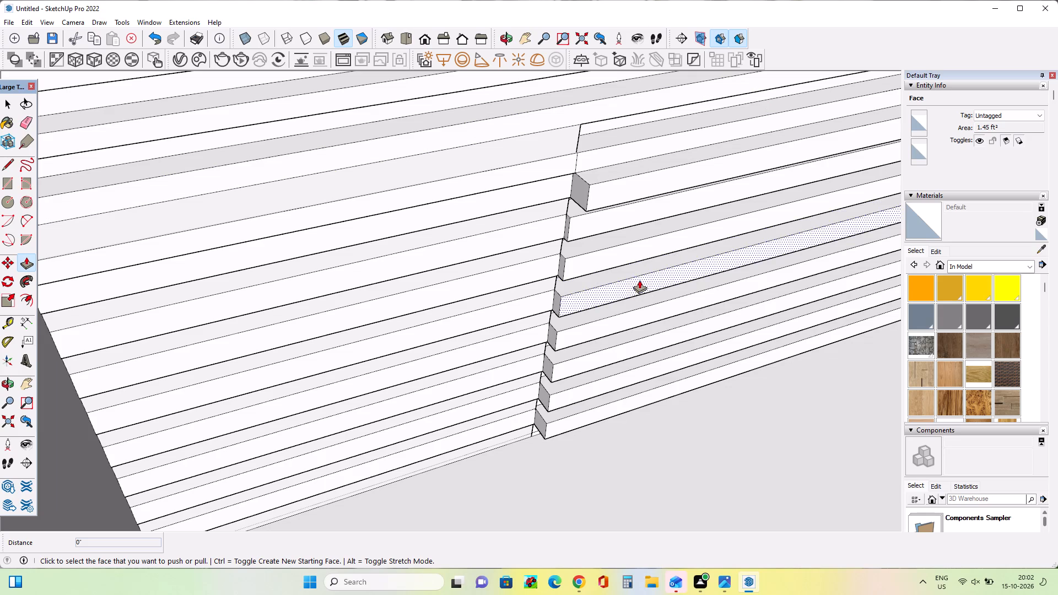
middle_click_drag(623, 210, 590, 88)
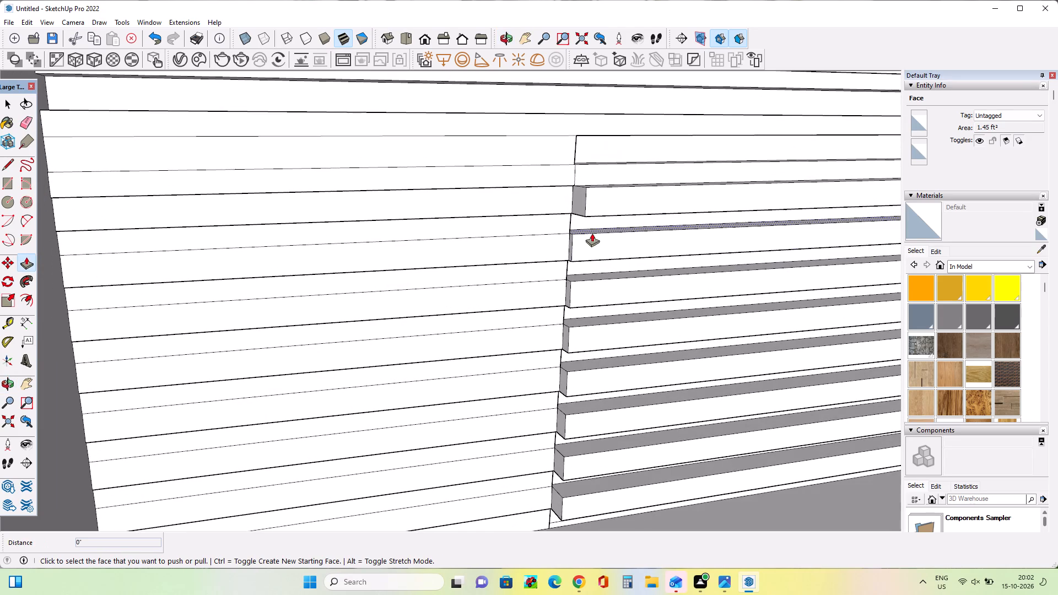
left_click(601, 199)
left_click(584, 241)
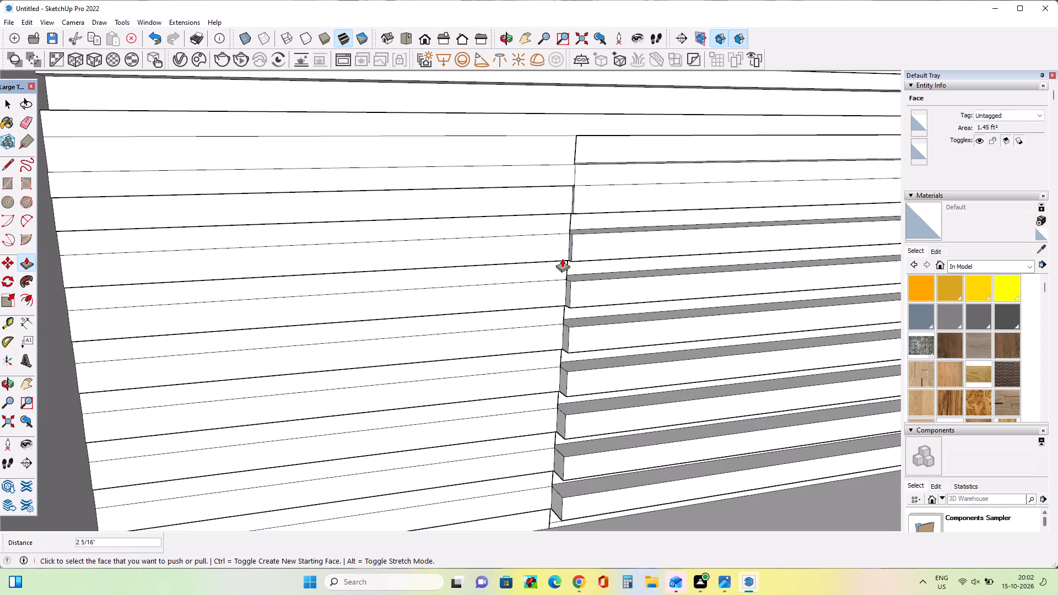
Pull the front of the uppermost cut slat outside the rectangle outward by 5/8".
middle_click_drag(555, 258, 571, 292)
scroll(537, 197, "up", 3)
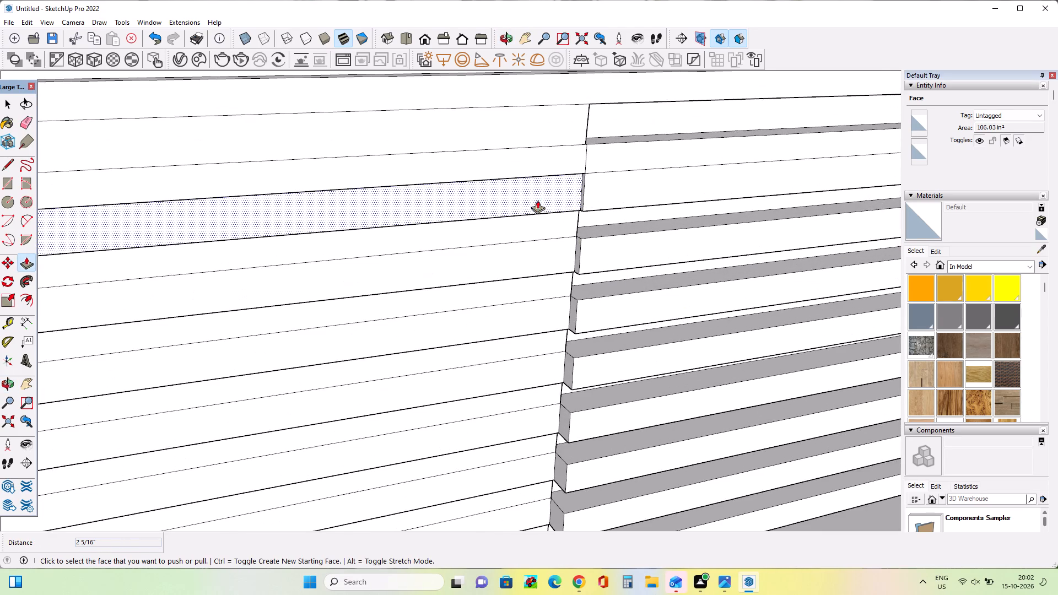
middle_click_drag(548, 208, 588, 258)
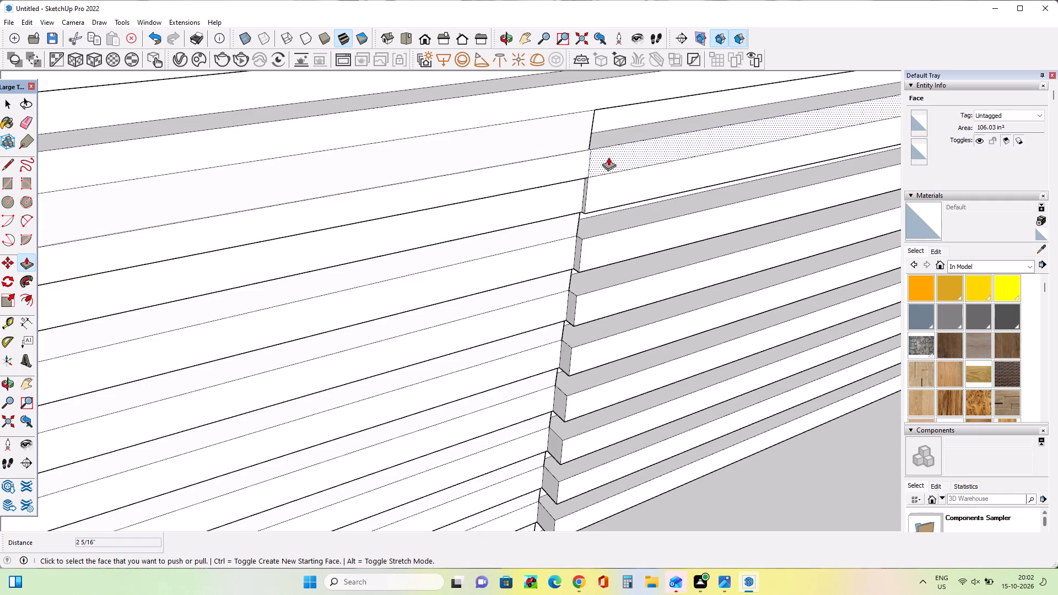
middle_click_drag(614, 169, 530, 152)
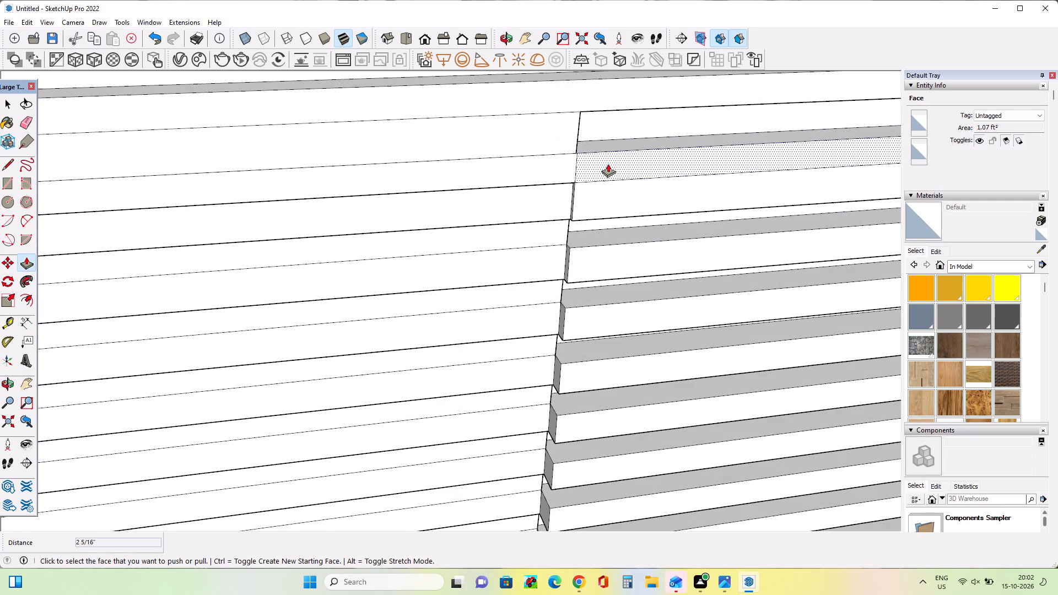
middle_click_drag(595, 209, 684, 238)
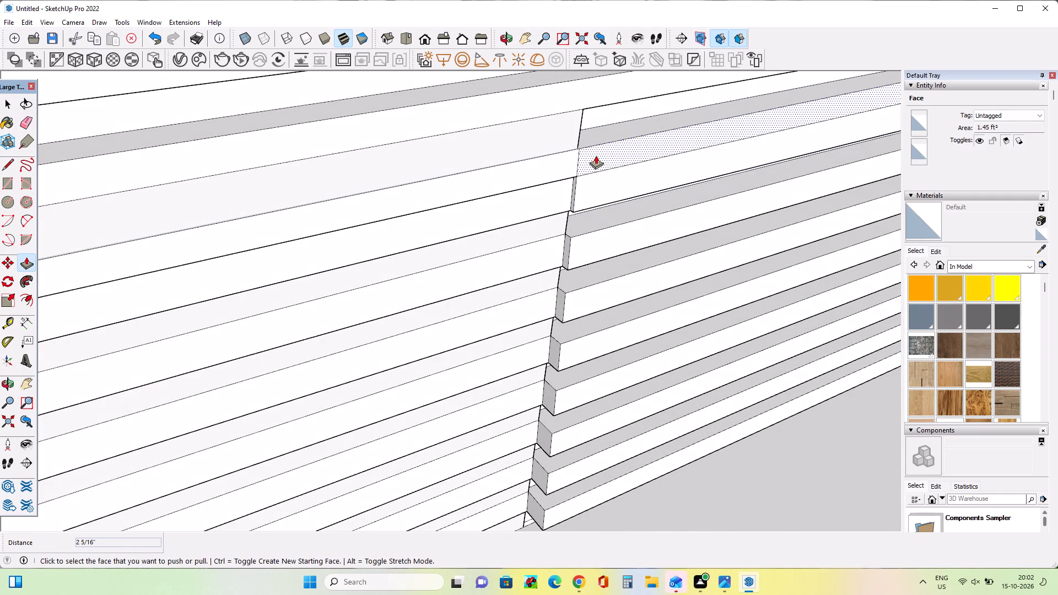
left_click(596, 155)
left_click(591, 149)
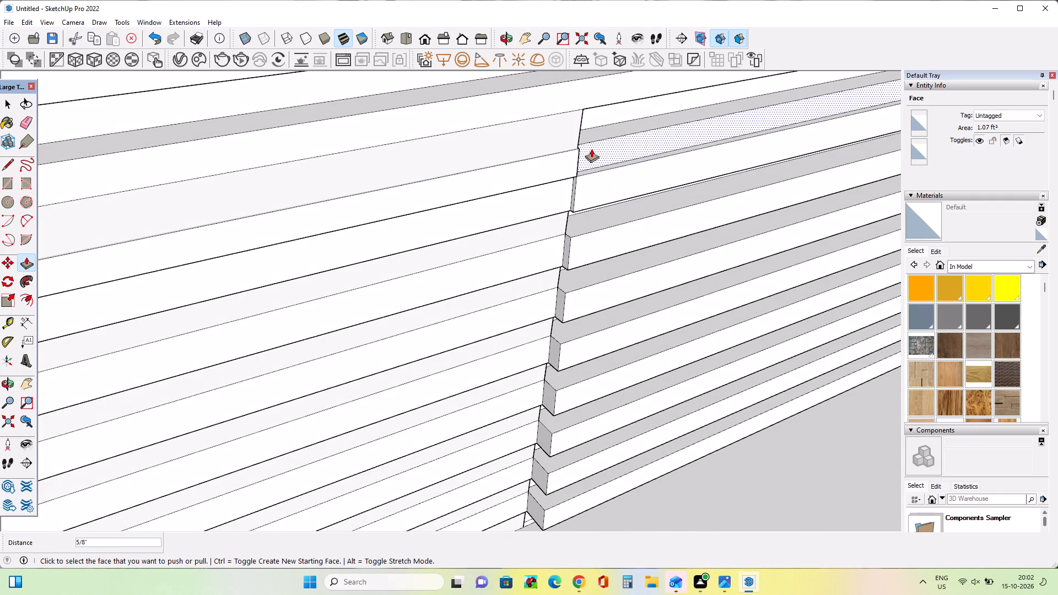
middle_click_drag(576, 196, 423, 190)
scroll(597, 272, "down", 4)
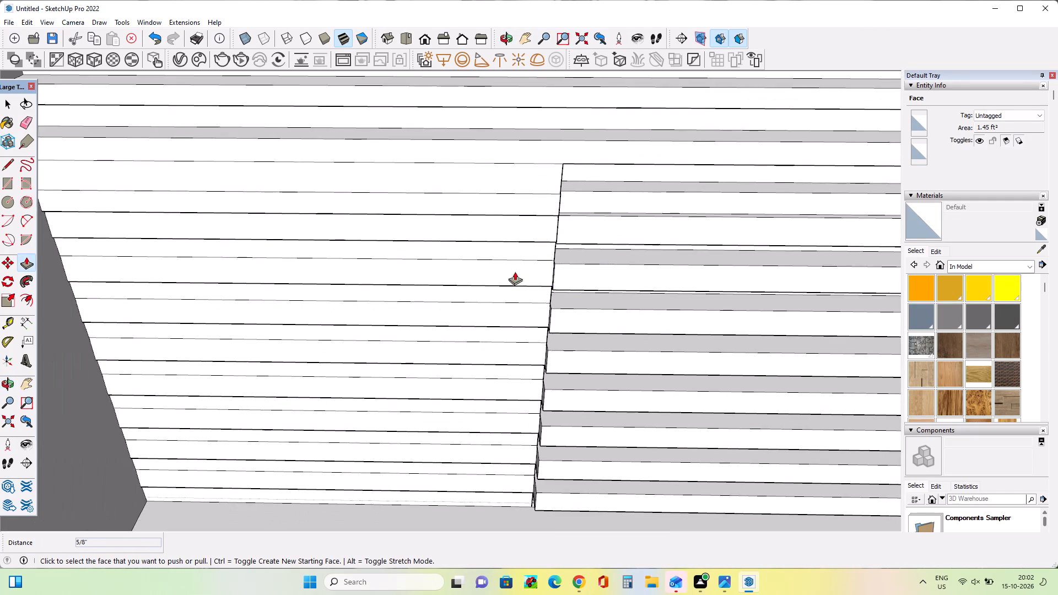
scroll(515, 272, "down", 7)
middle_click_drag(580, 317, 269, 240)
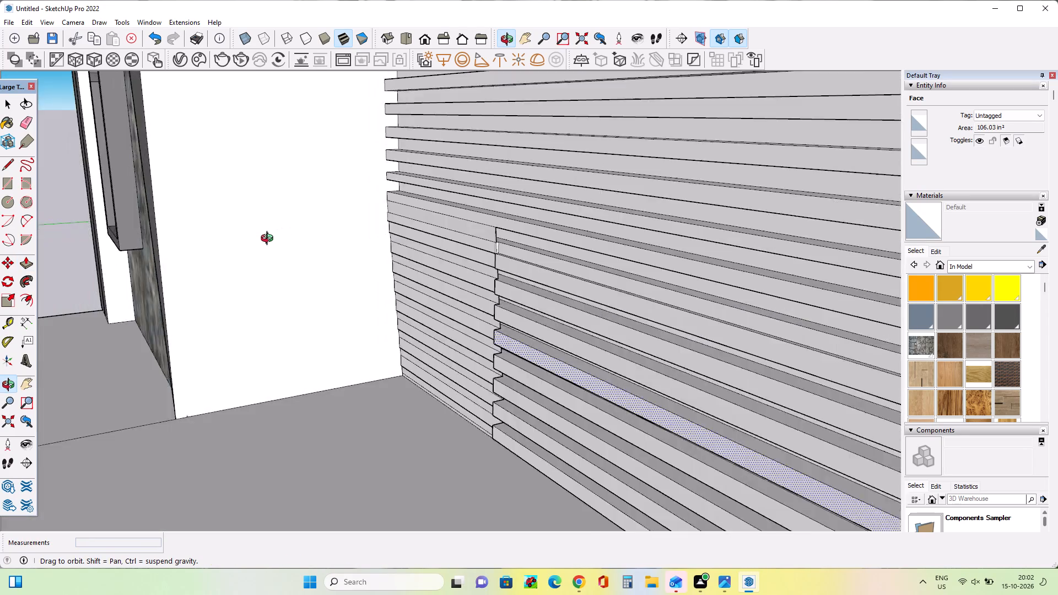
Pull the front of the slightly recessed cut strip near the flattened rectangle's top edge outward by about 5/16".
middle_click_drag(269, 240, 223, 266)
scroll(516, 274, "up", 6)
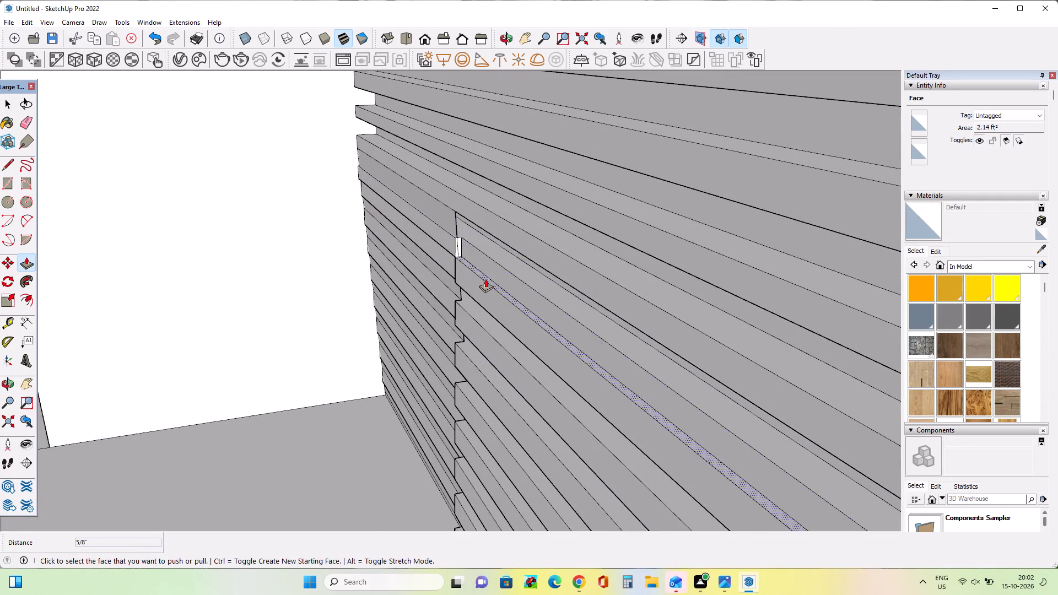
scroll(477, 259, "up", 2)
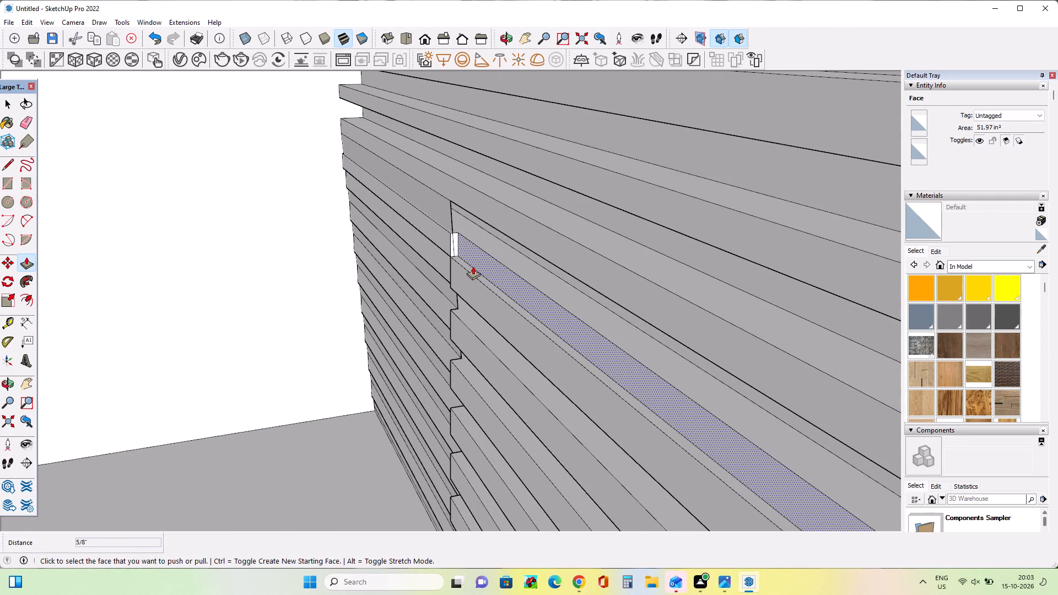
middle_click_drag(468, 331, 473, 328)
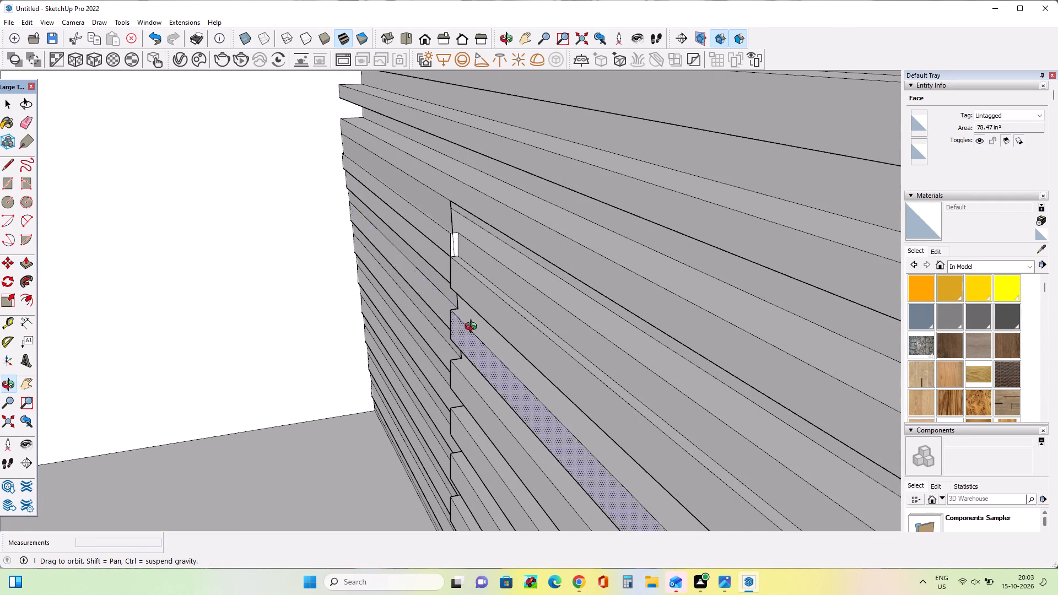
middle_click_drag(473, 328, 472, 289)
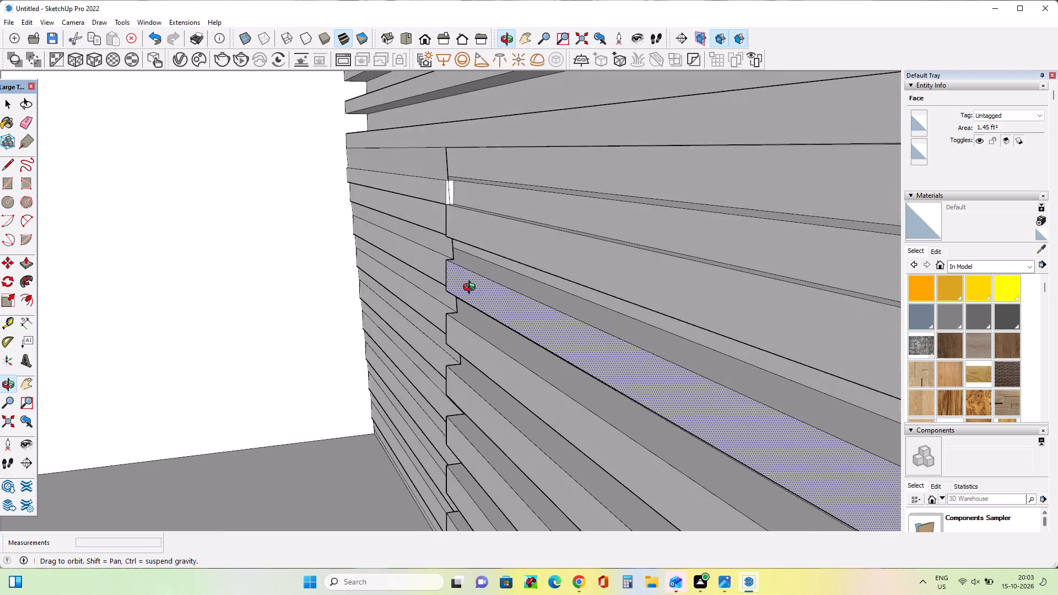
middle_click_drag(472, 289, 500, 297)
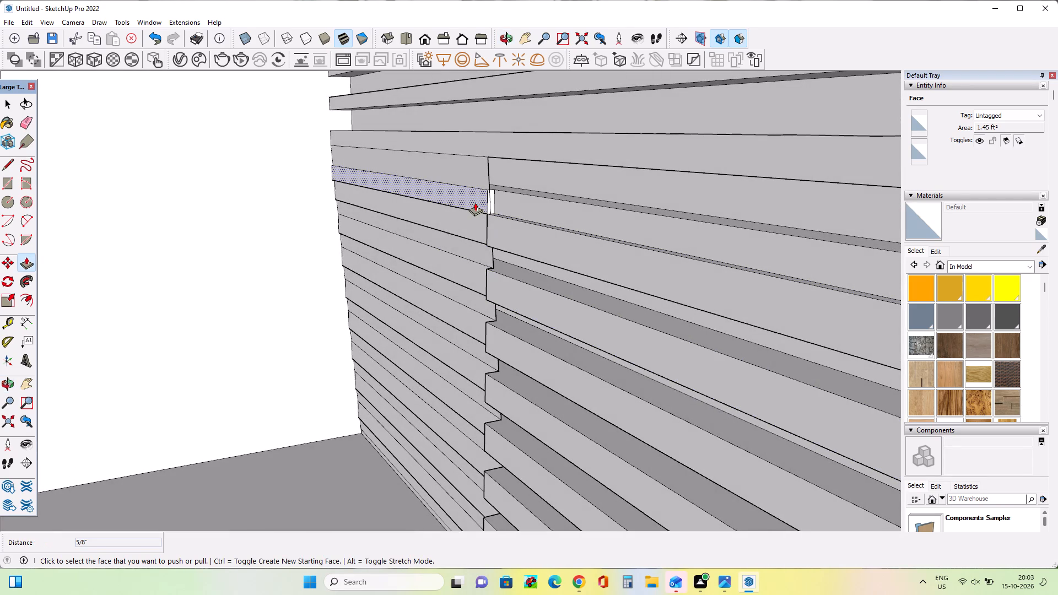
left_click(528, 206)
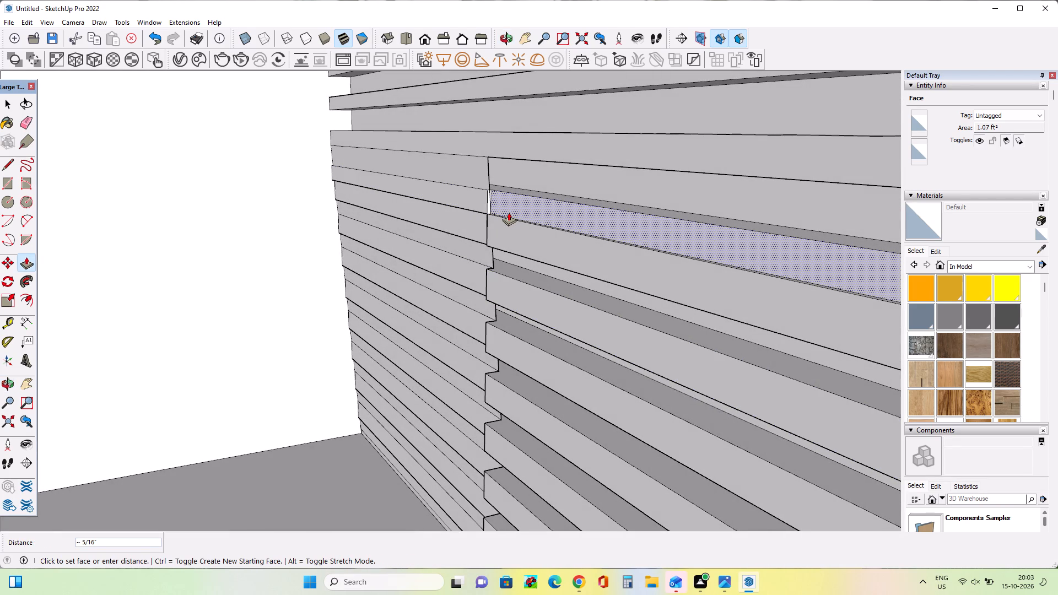
middle_click_drag(454, 253, 600, 264)
scroll(600, 264, "down", 7)
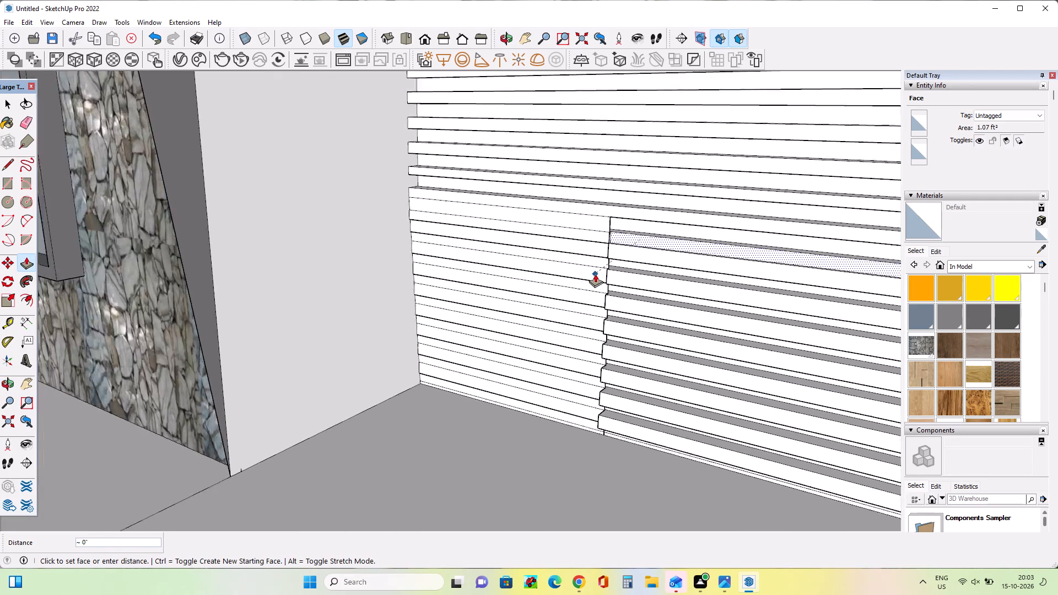
scroll(595, 274, "down", 10)
middle_click_drag(649, 328, 773, 317)
scroll(746, 247, "up", 14)
middle_click_drag(742, 309, 565, 334)
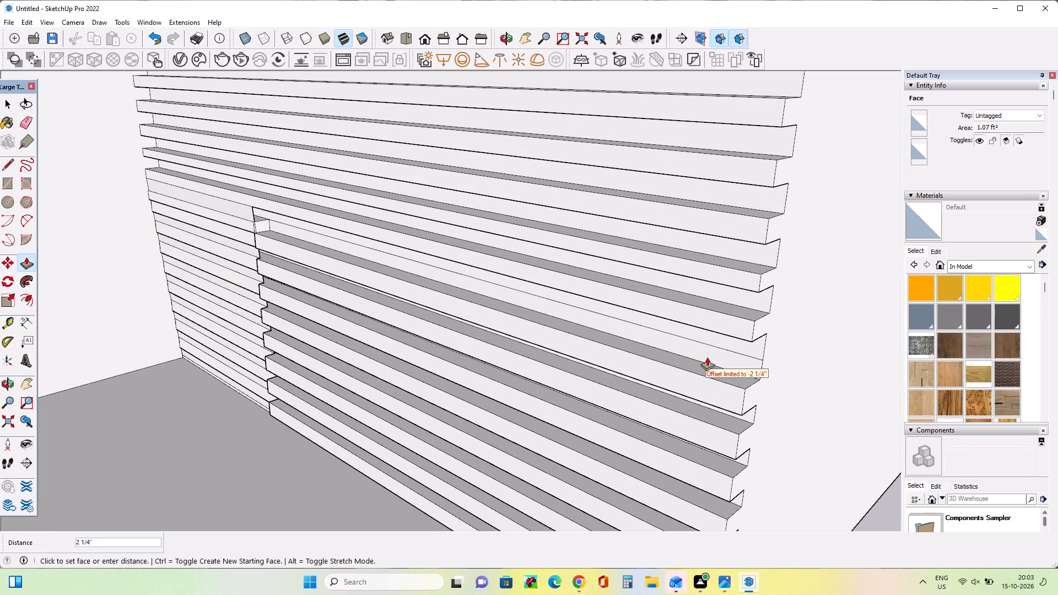
left_click(684, 379)
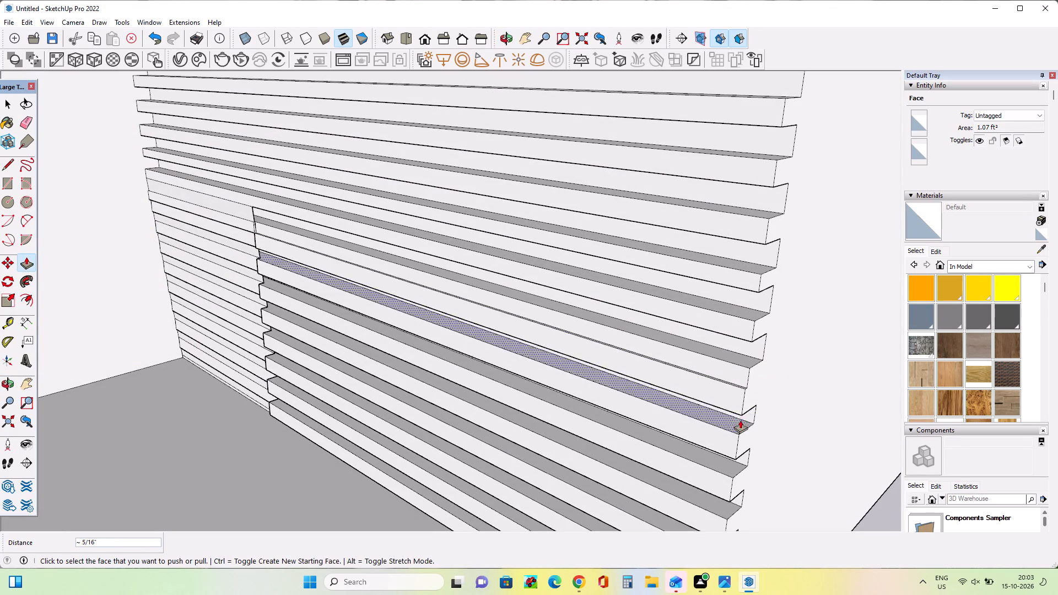
Push the protruding slat just below that strip back 2 3/4" and pull the recessed strip beneath it outward 2 1/4".
middle_click_drag(737, 420, 666, 384)
scroll(668, 387, "up", 4)
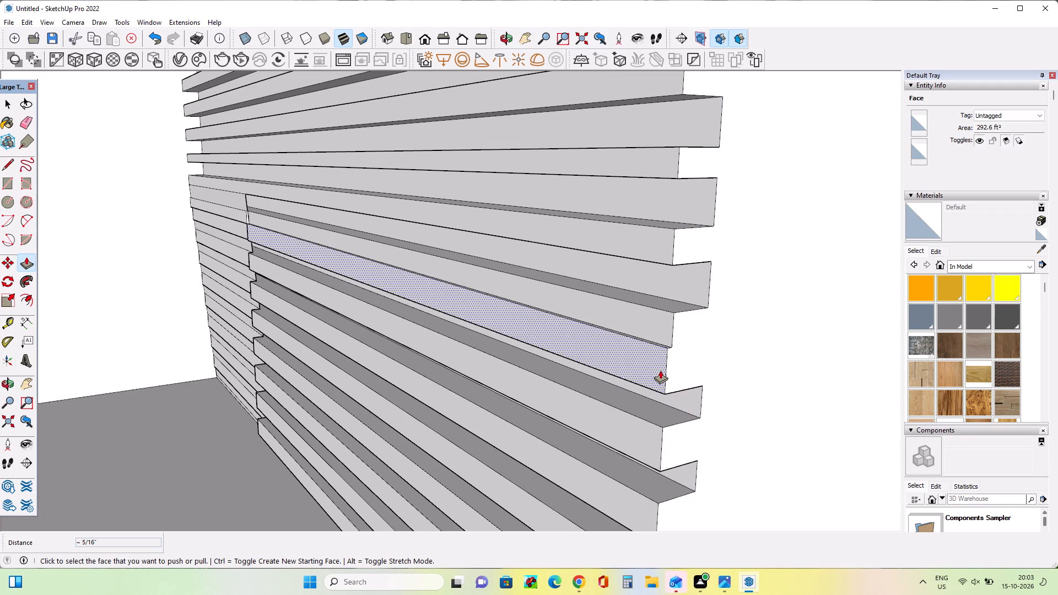
left_click(660, 370)
left_click(666, 377)
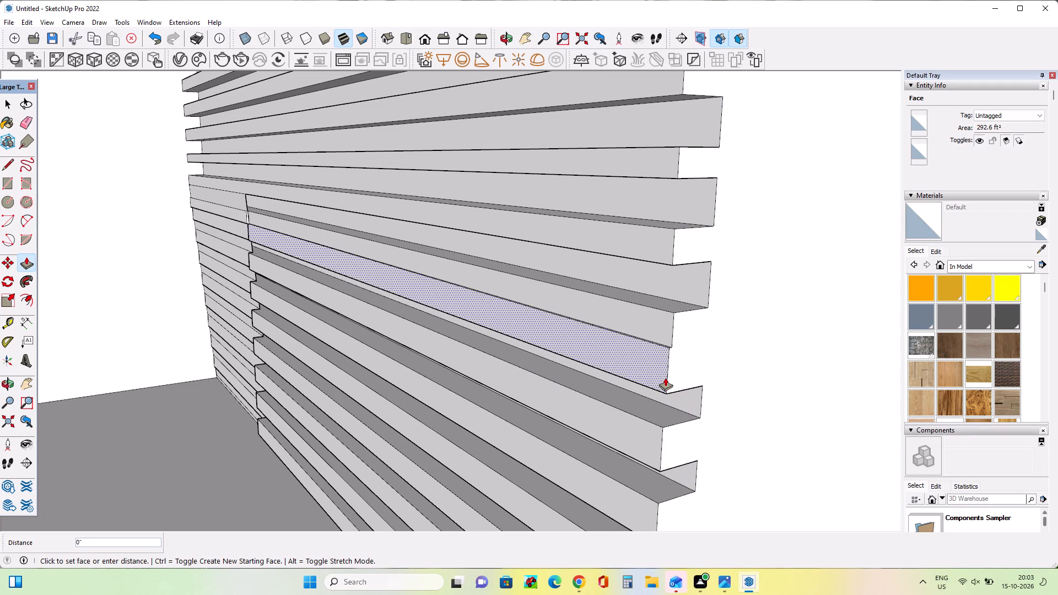
left_click(709, 365)
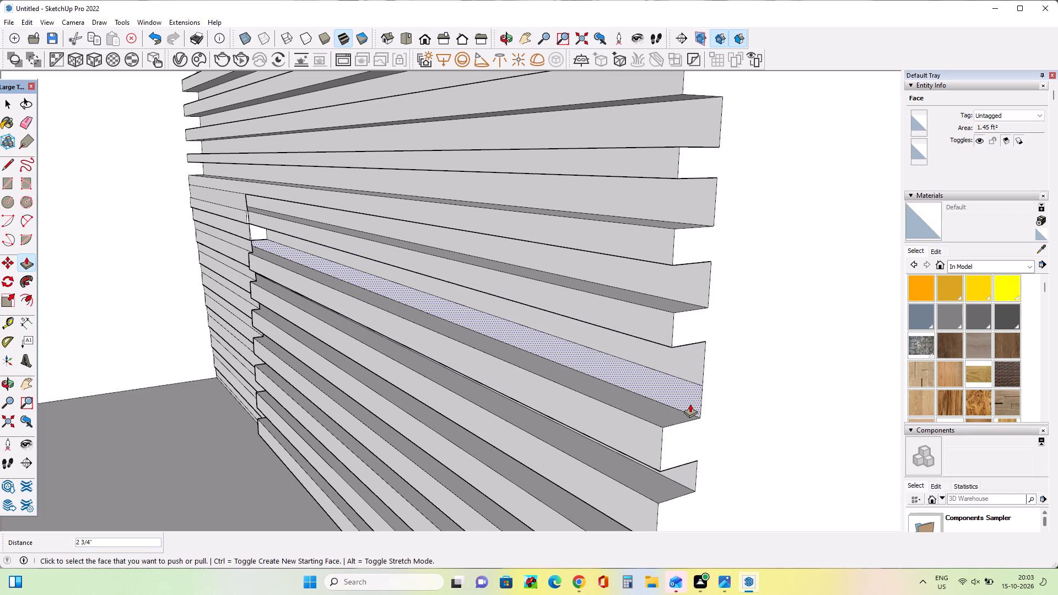
left_click(690, 404)
left_click(649, 447)
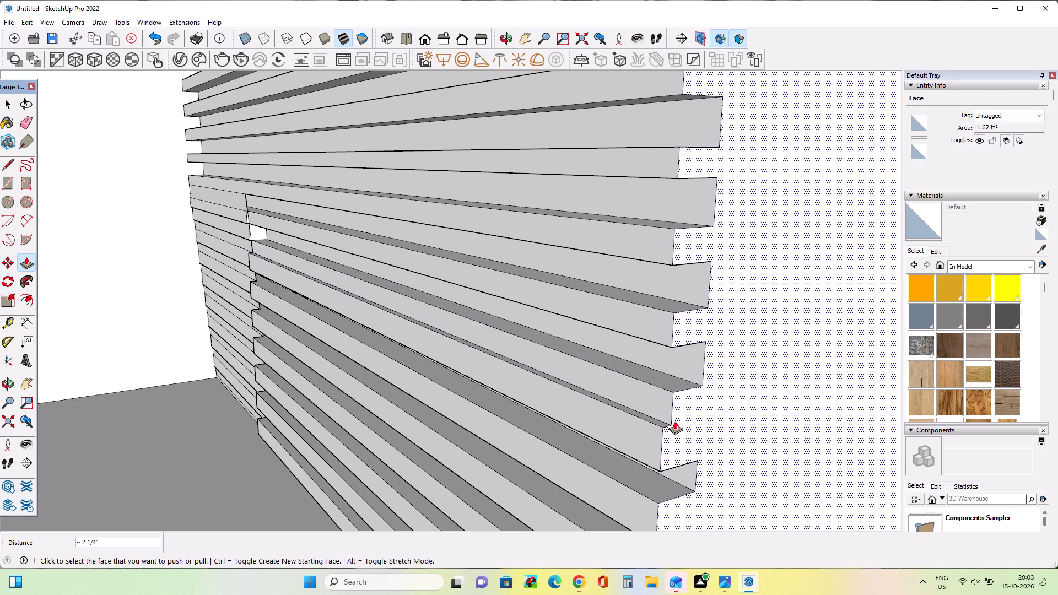
left_click(663, 412)
left_click(655, 393)
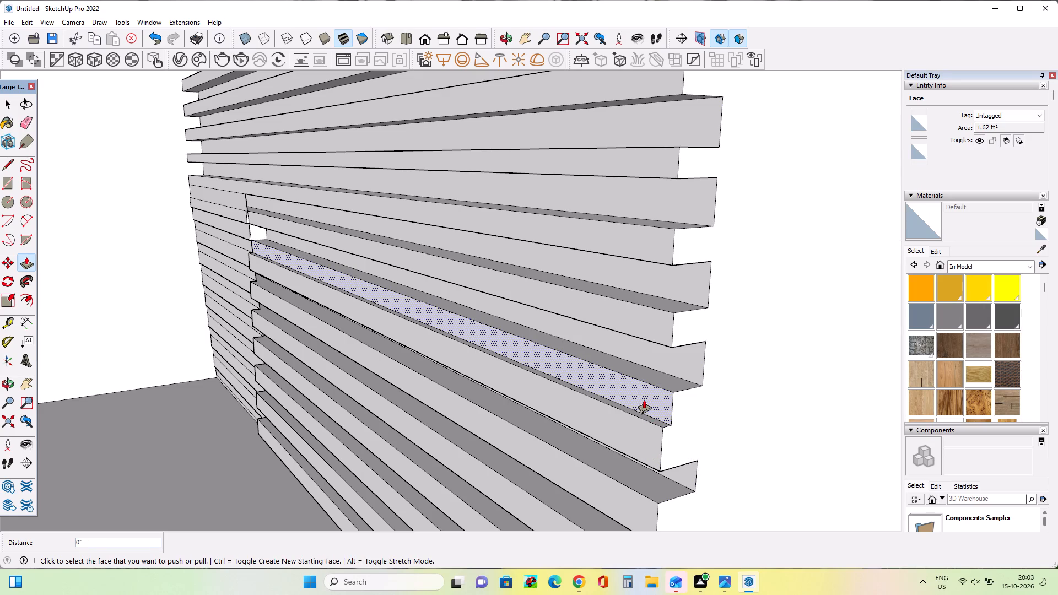
Push the next protruding slat down back 2 3/16" and pull the recessed strip below it outward about 1 15/16".
left_click(629, 427)
middle_click_drag(665, 445, 766, 452)
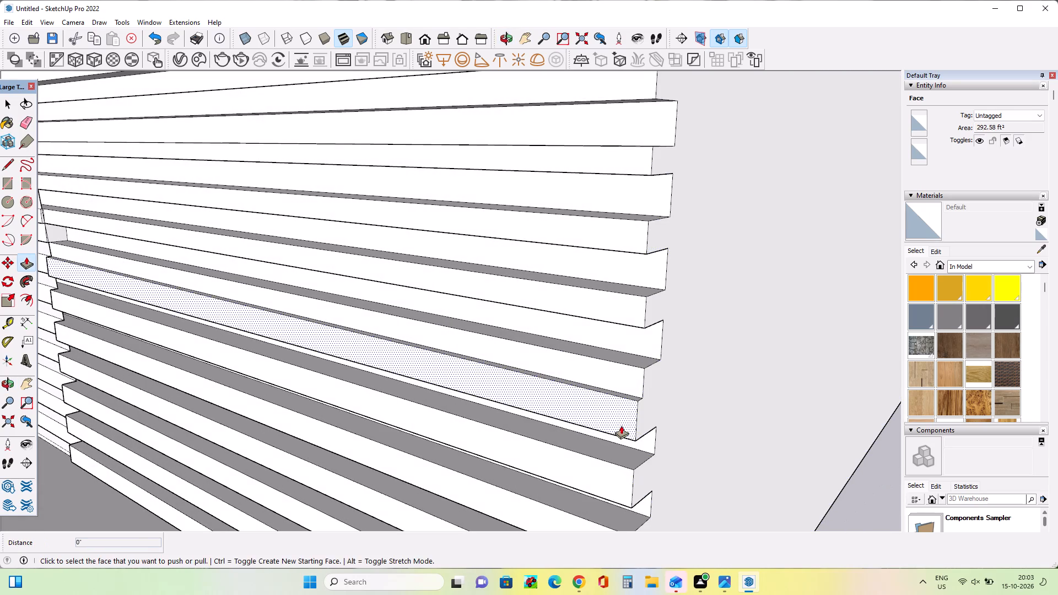
left_click_drag(621, 423, 626, 420)
left_click(669, 403)
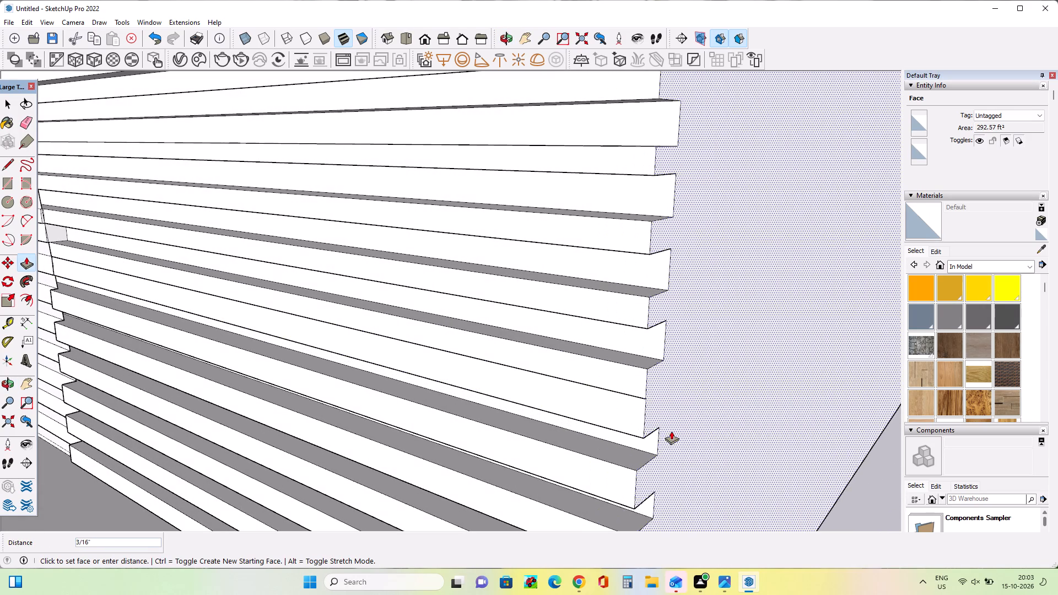
key("Escape")
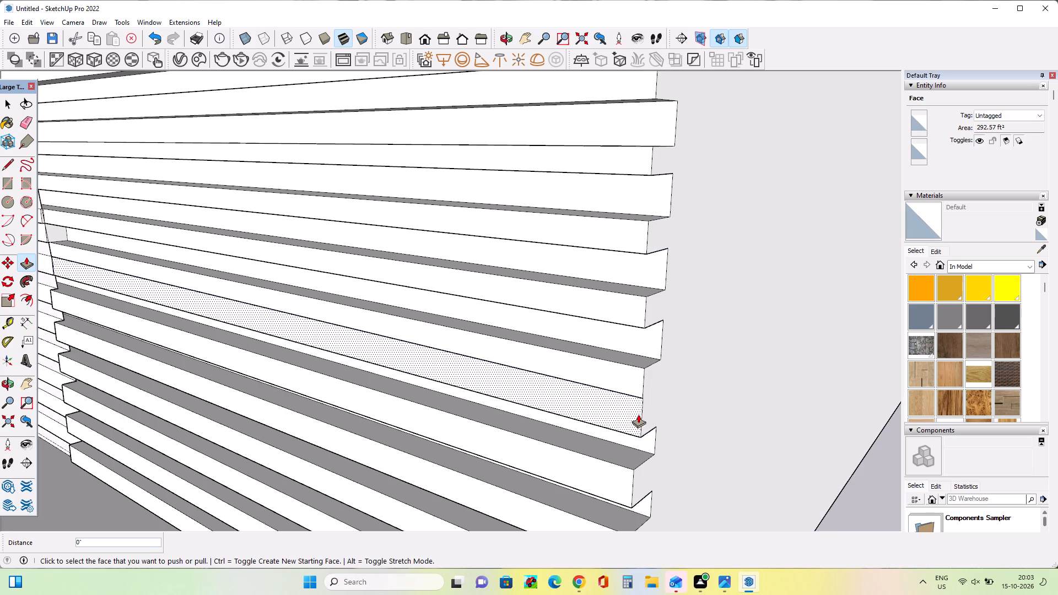
left_click(638, 414)
left_click(672, 375)
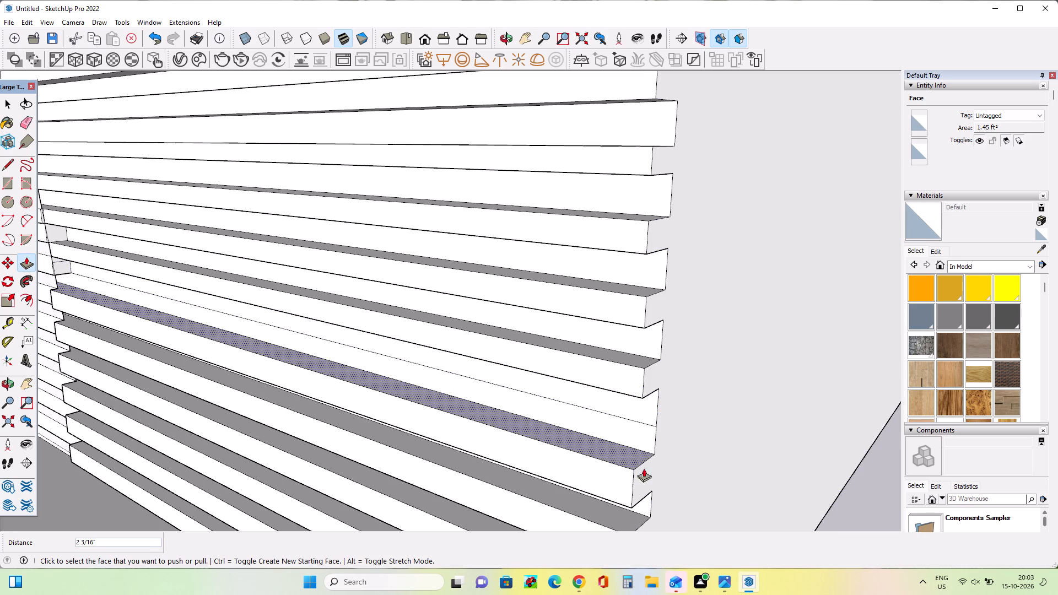
left_click(641, 432)
left_click(619, 483)
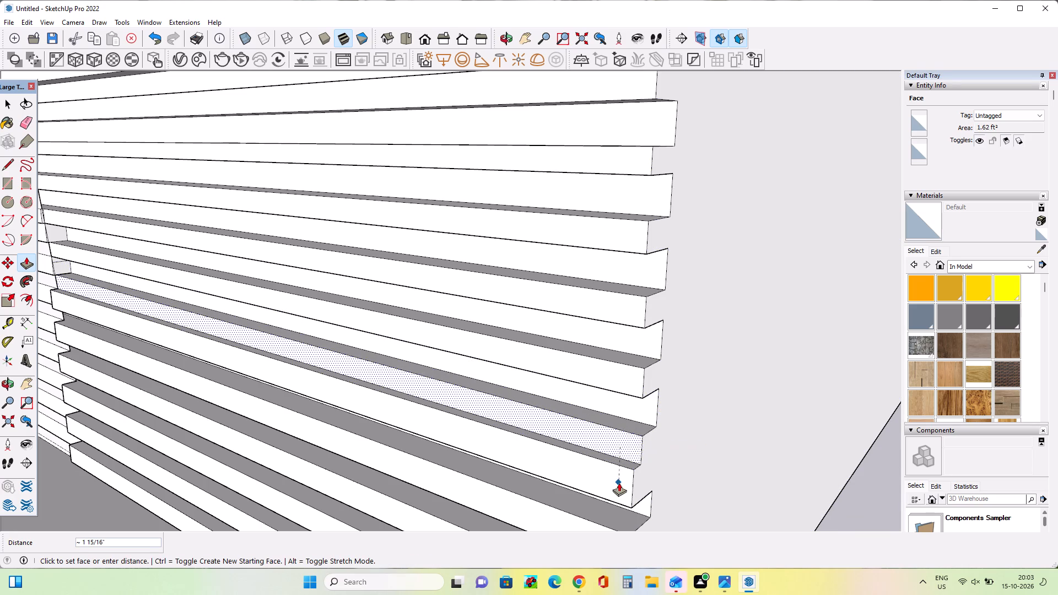
Push the next slat down back to the recessed depth and pull the strip below outward 9/16", plus another 1 1/16" or so.
middle_click_drag(689, 479, 585, 449)
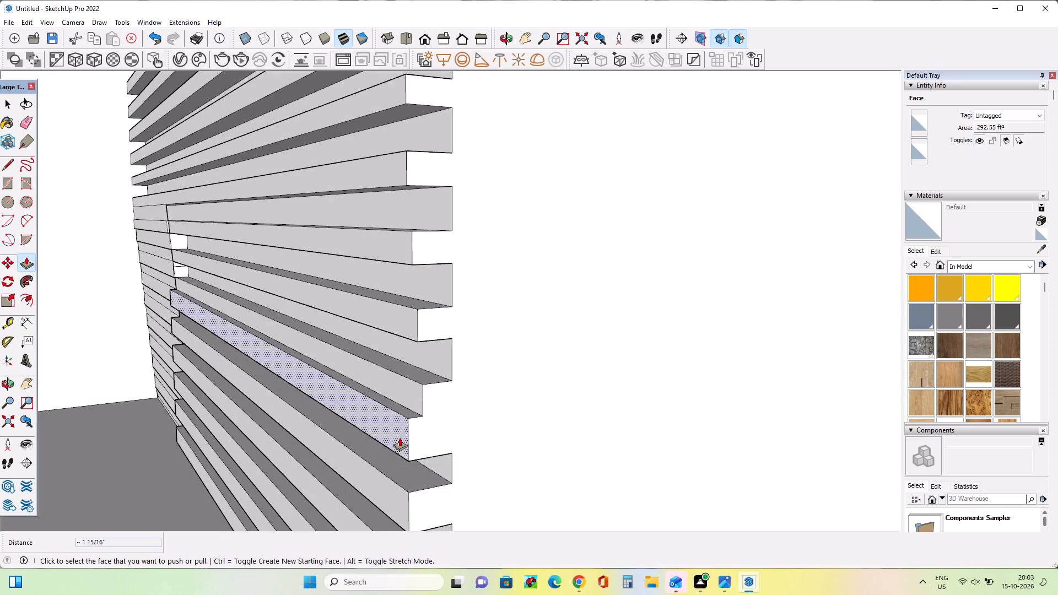
left_click(400, 437)
left_click(454, 425)
left_click(447, 463)
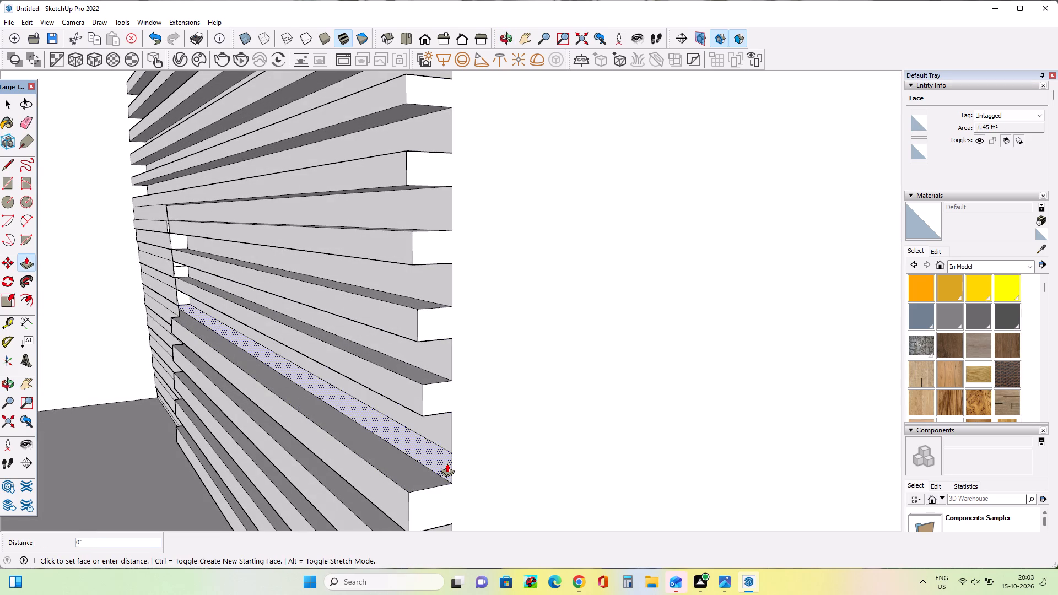
left_click(430, 402)
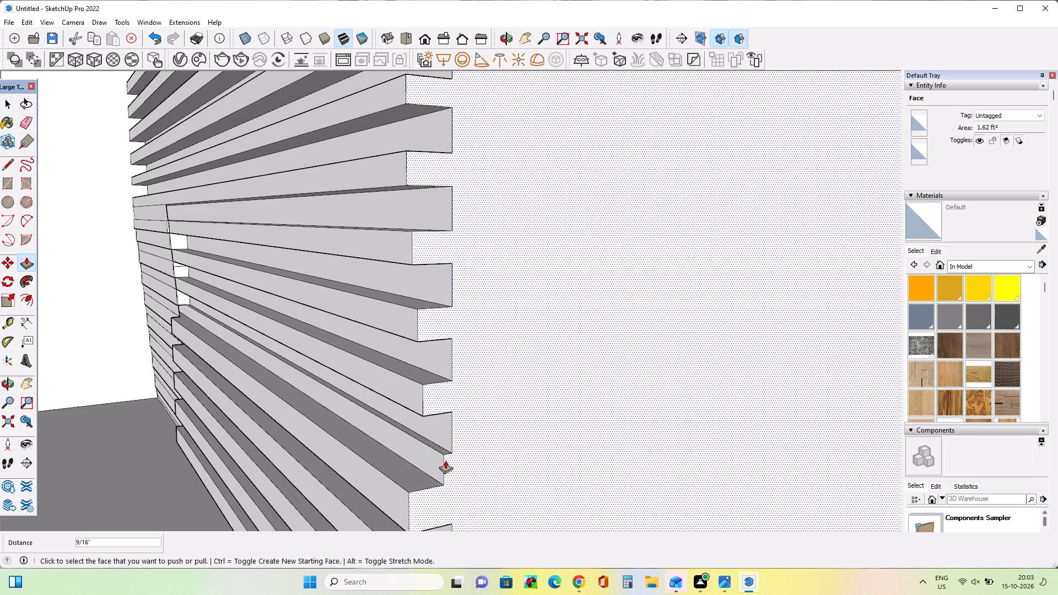
left_click(438, 464)
left_click(414, 480)
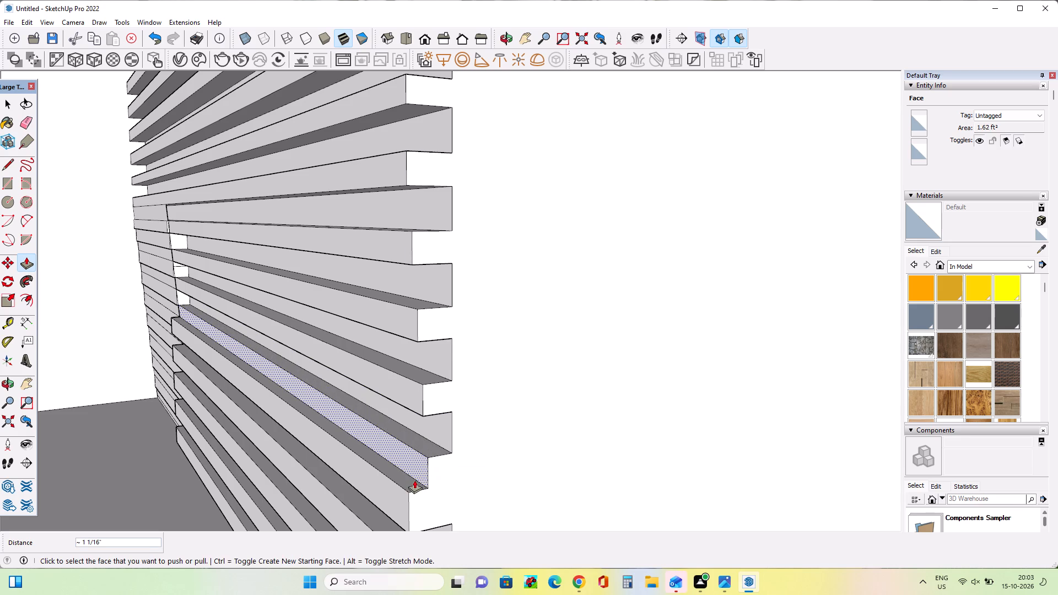
Push the following protruding slat back 2 7/8" and pull the recessed strip below it outward about 1 5/16".
left_click(403, 502)
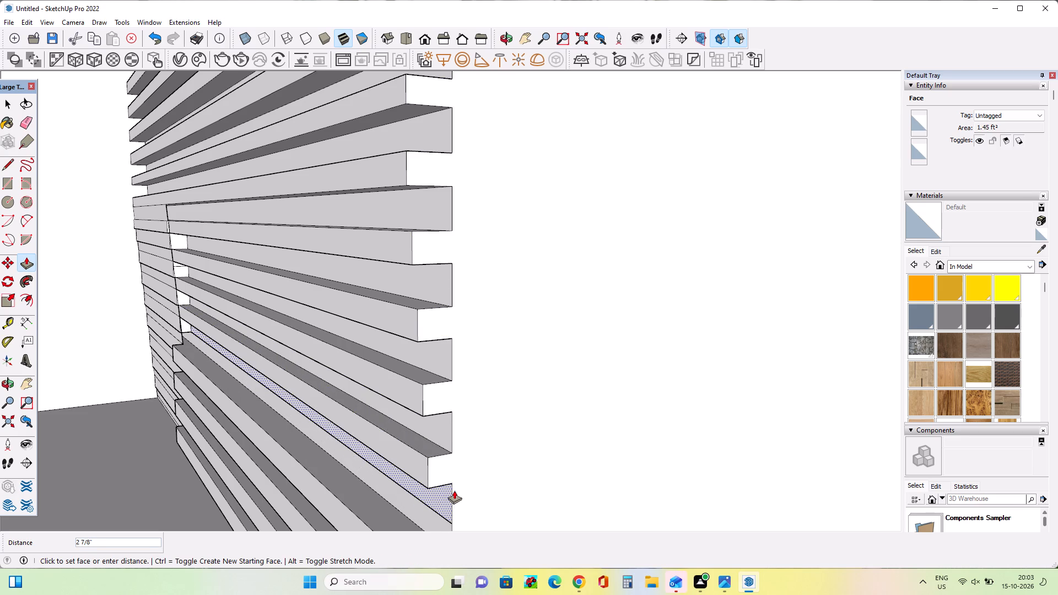
left_click(456, 490)
scroll(432, 458, "down", 12)
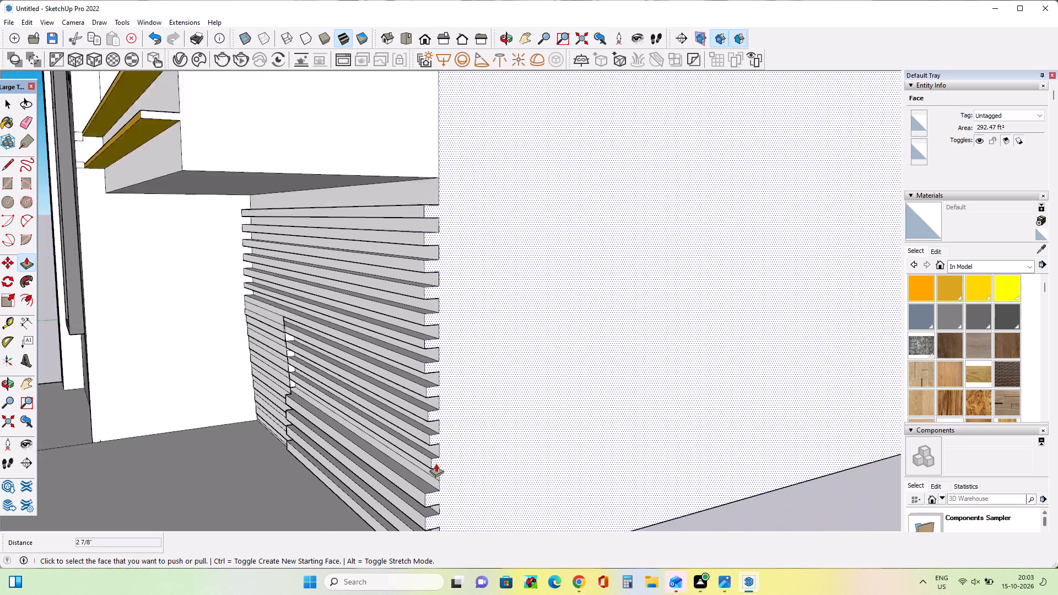
scroll(436, 463, "down", 7)
scroll(442, 512, "up", 5)
scroll(439, 512, "down", 1)
scroll(439, 512, "up", 1)
scroll(439, 512, "down", 1)
scroll(439, 512, "up", 6)
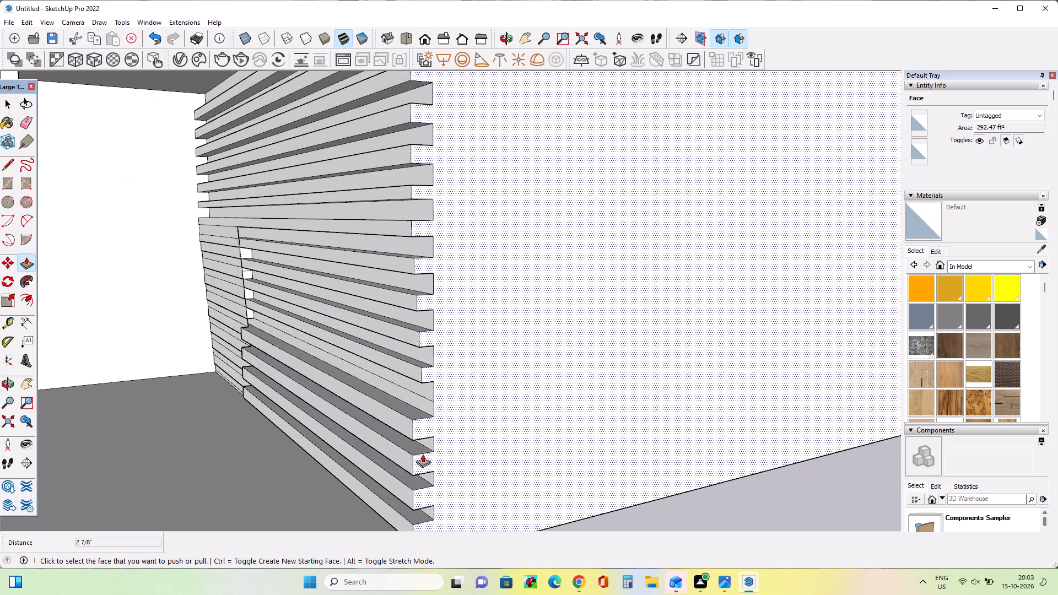
left_click(430, 408)
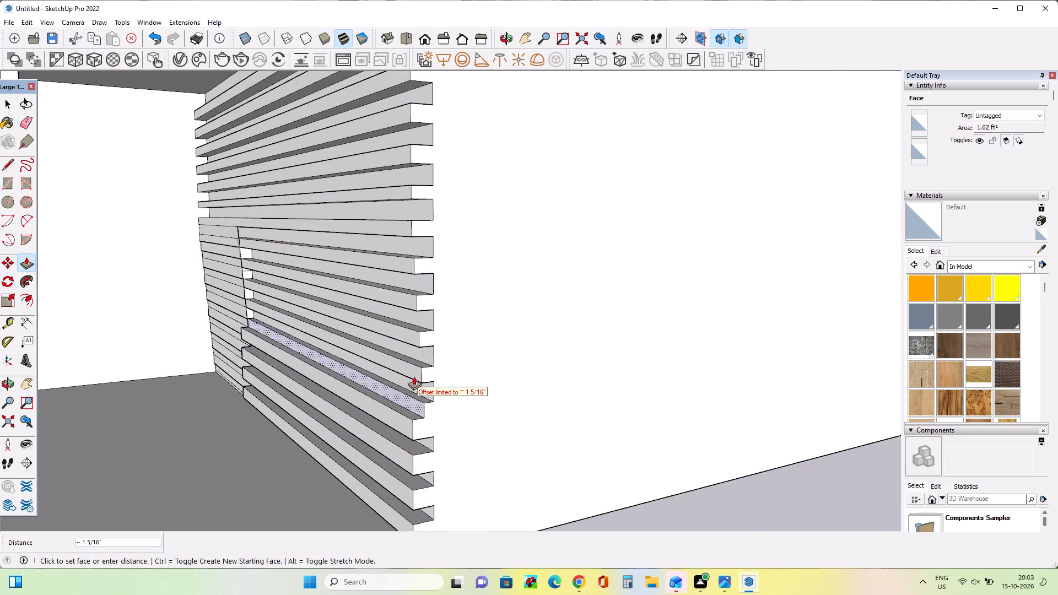
left_click(413, 367)
Push the third protruding slat from the bottom back 2 7/8" and pull the recessed strip below it outward about 1".
left_click(406, 430)
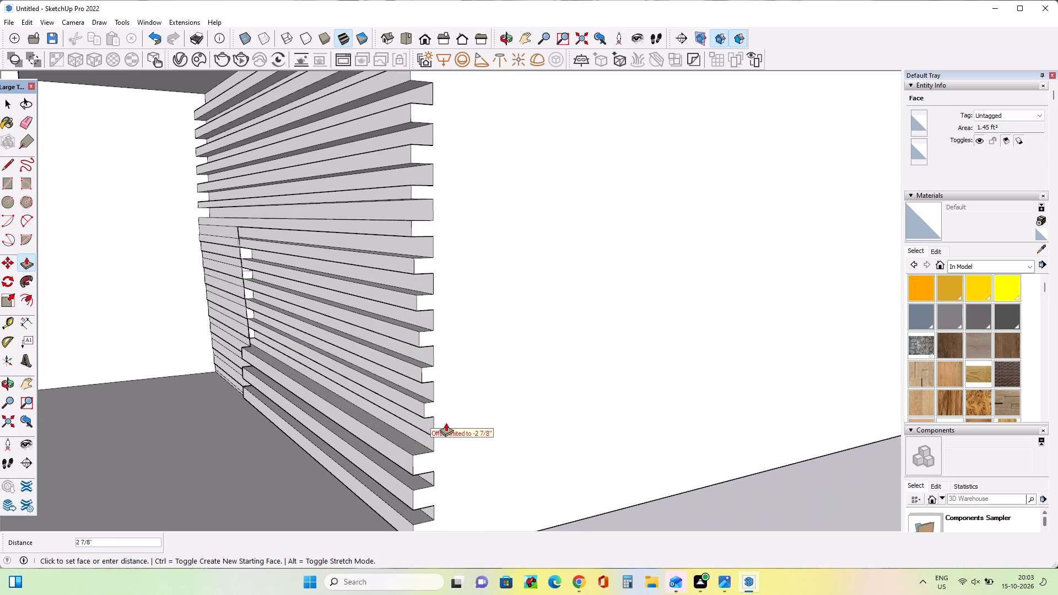
left_click(446, 423)
left_click(426, 439)
left_click(403, 398)
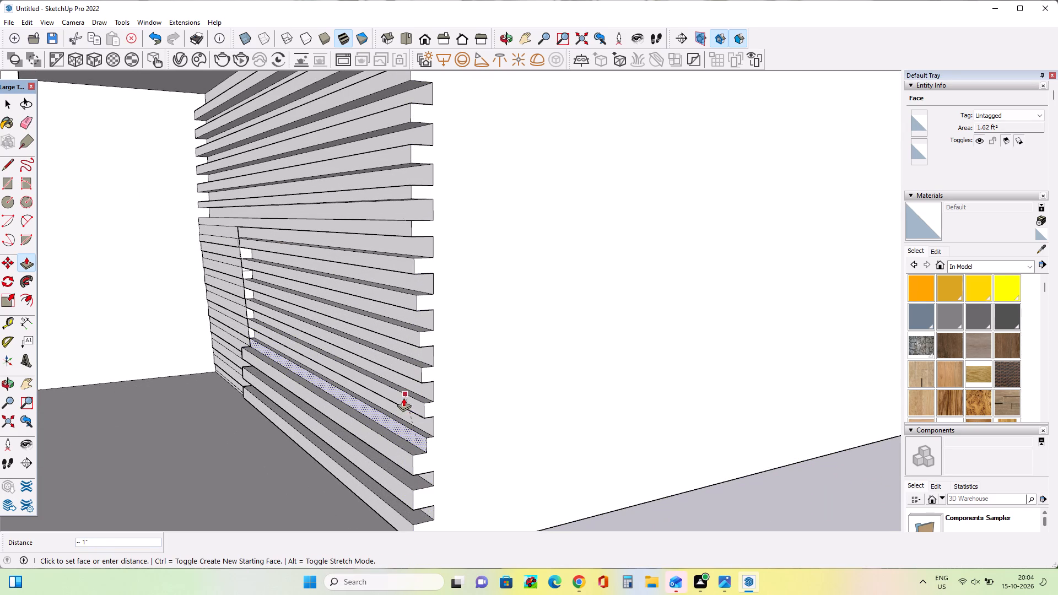
Push the next protruding slat toward the floor back 2 7/8" and pull the strip below it outward about 11/16".
middle_click_drag(423, 465, 436, 455)
left_click(417, 455)
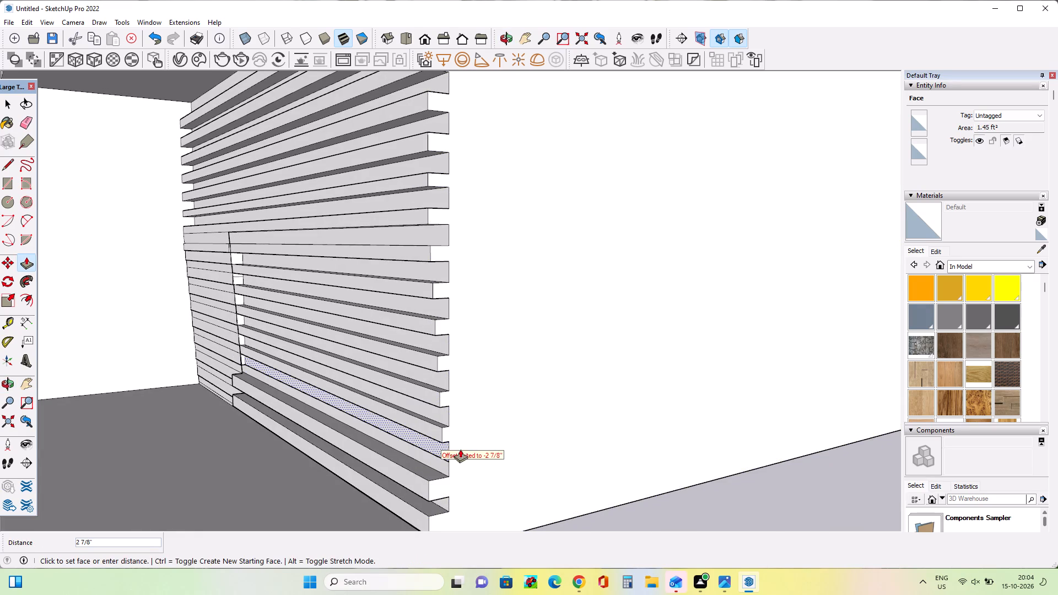
left_click(461, 448)
left_click(444, 467)
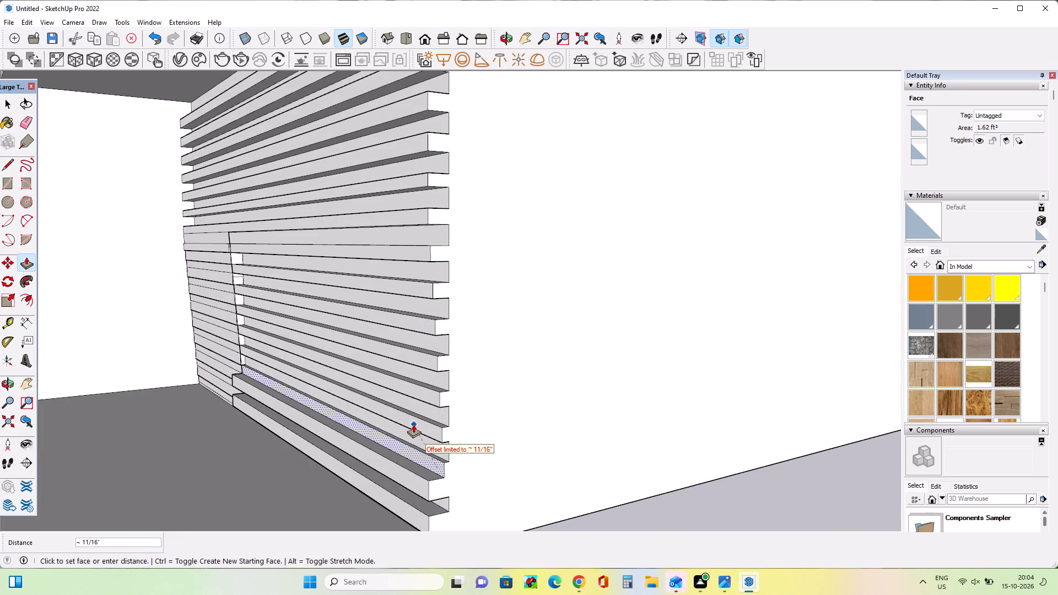
left_click(413, 424)
Push the next protruding slat toward the floor back 2 11/16", then readjust that same slat face by about 1/2".
middle_click_drag(442, 498, 431, 470)
left_click(408, 457)
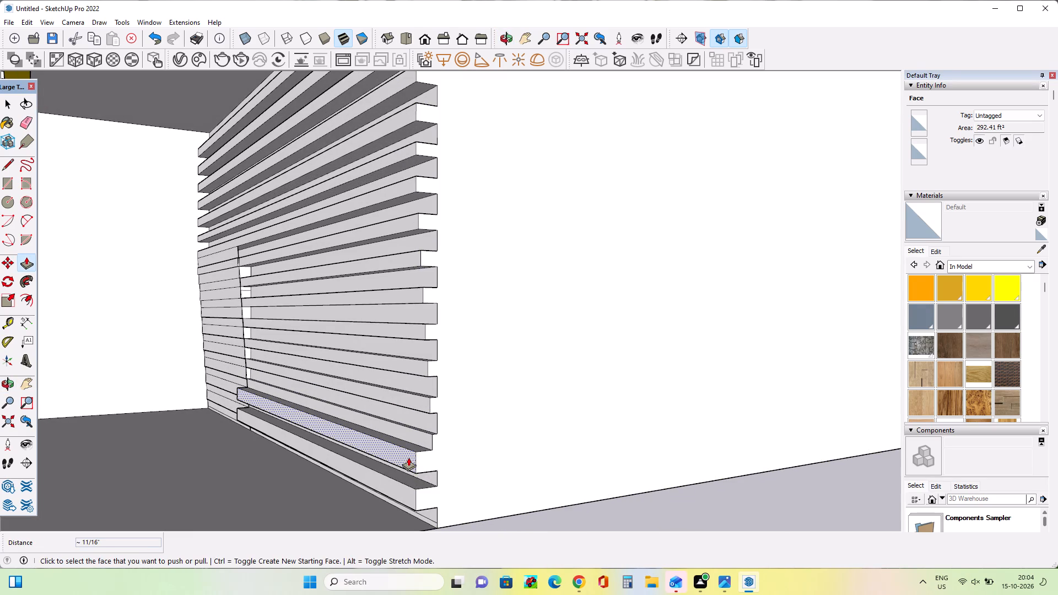
left_click(436, 458)
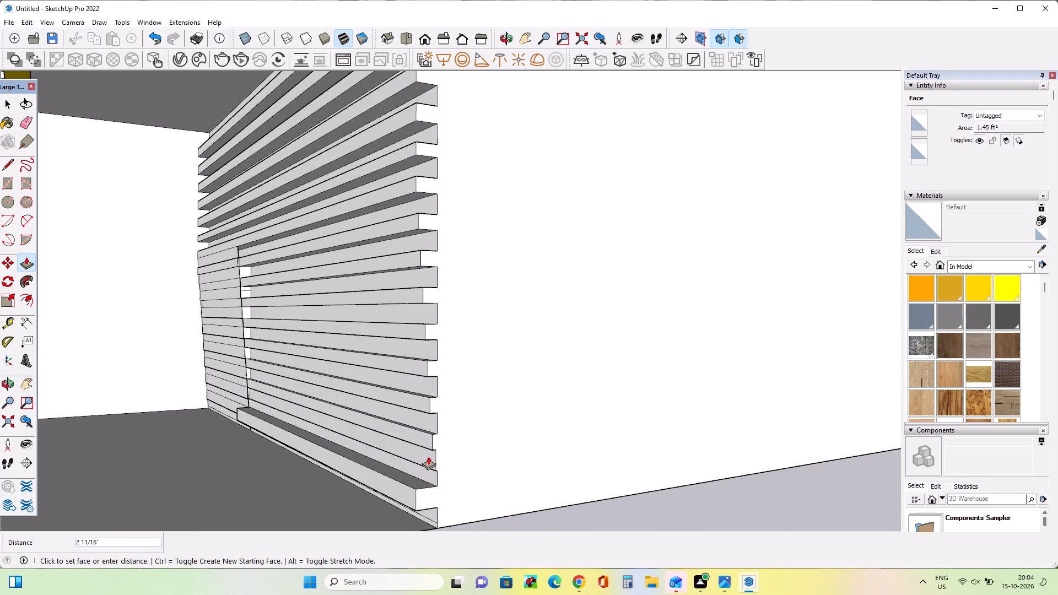
left_click(428, 456)
left_click(435, 448)
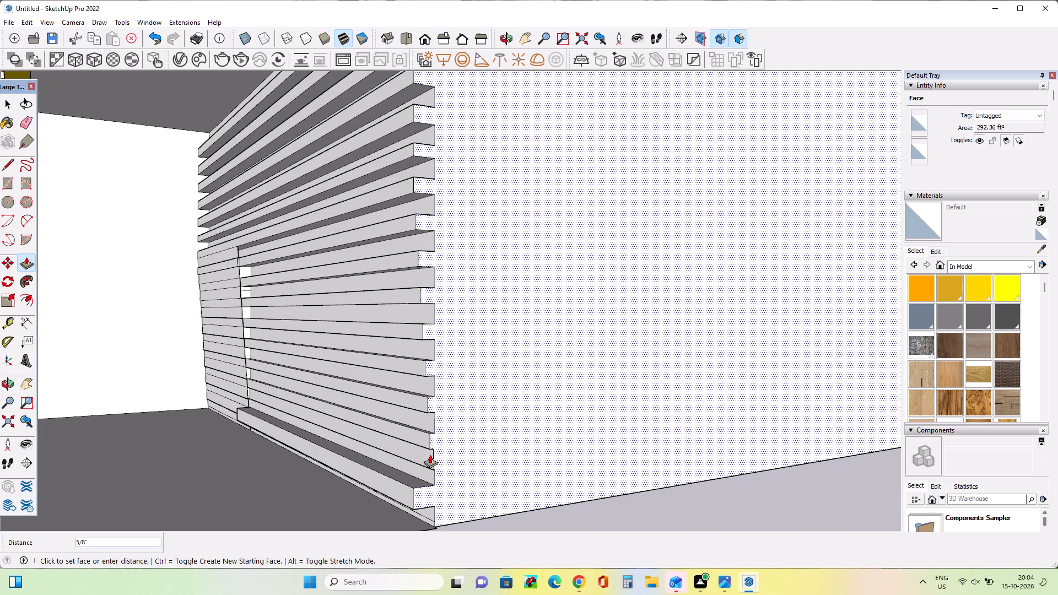
key("Escape")
left_click(427, 459)
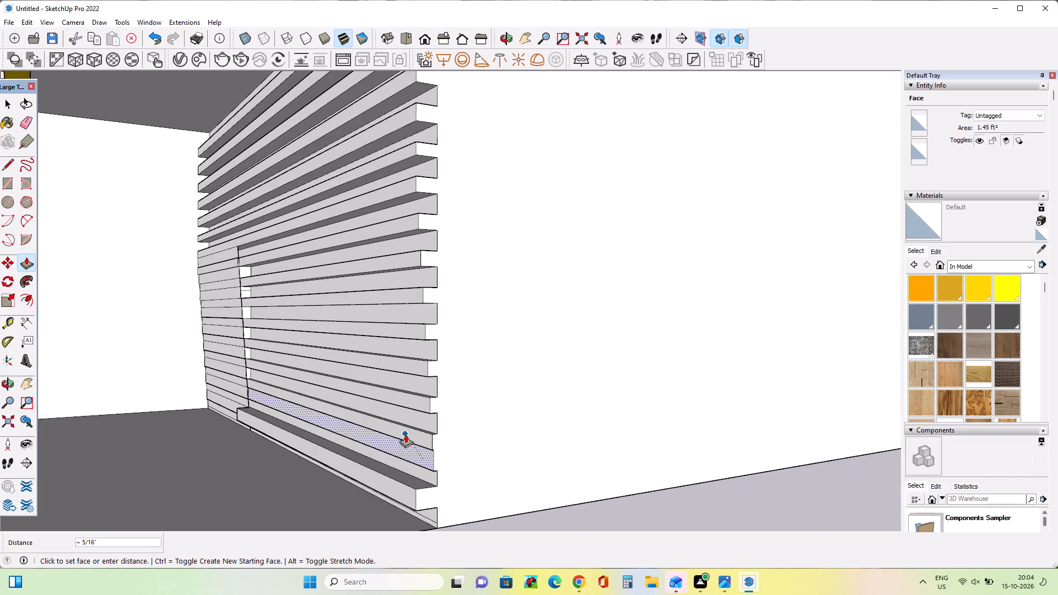
left_click(404, 416)
left_click(404, 450)
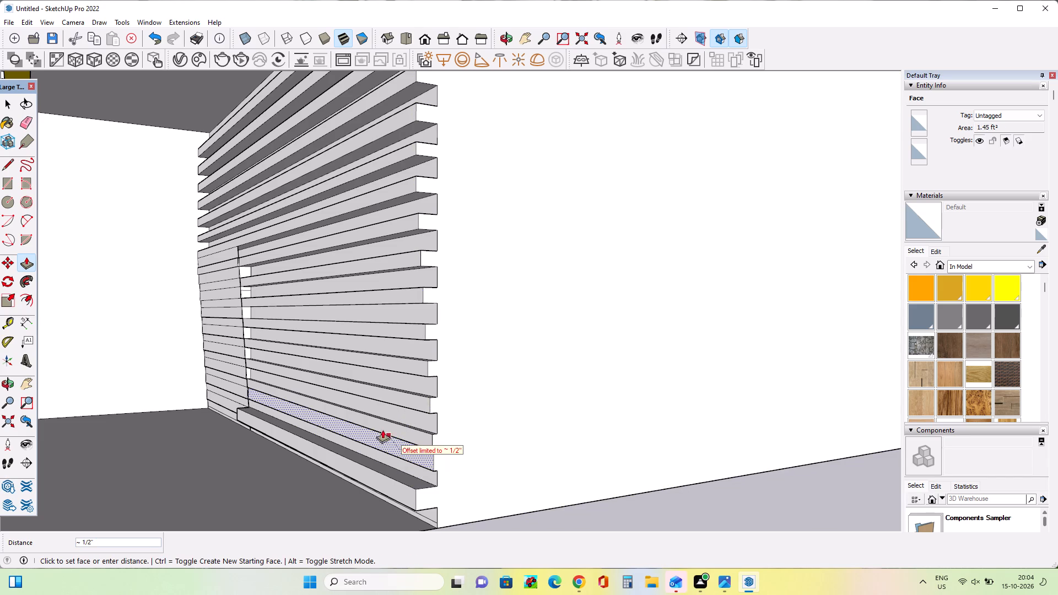
left_click(375, 407)
Try to pull the strip directly above that slat outward about 3/16", then push the slat back a further 1/2".
middle_click_drag(424, 464, 367, 495)
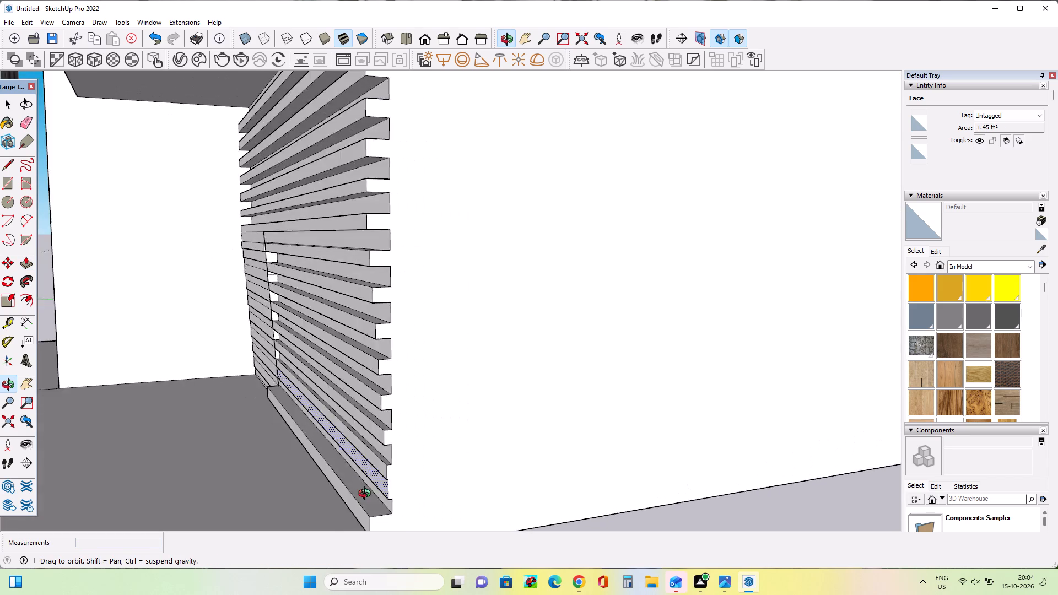
middle_click_drag(367, 495, 355, 495)
middle_click_drag(355, 463, 395, 456)
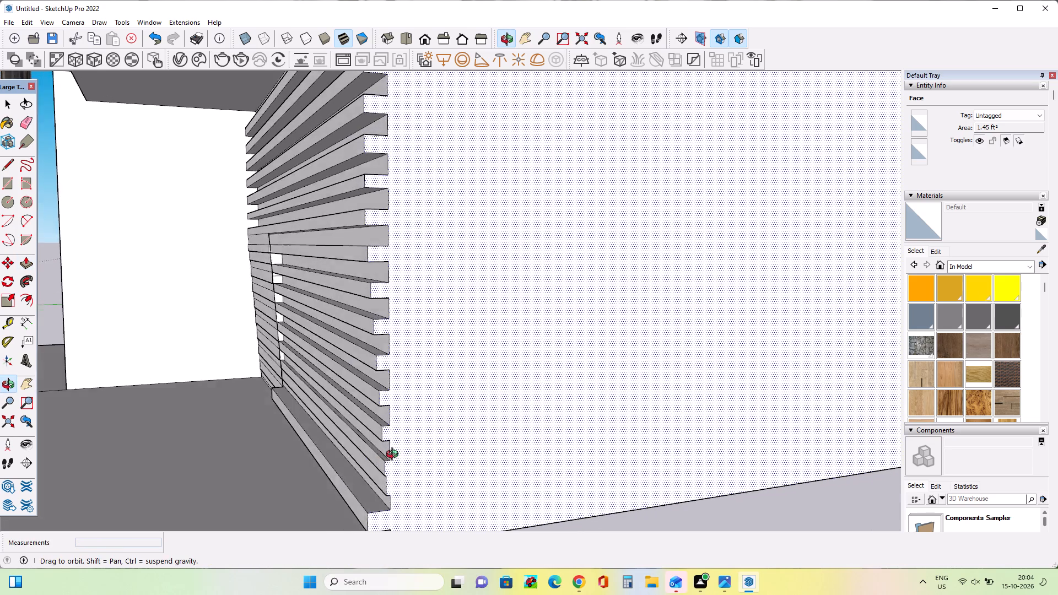
middle_click_drag(395, 456, 406, 452)
scroll(411, 461, "up", 4)
left_click(411, 457)
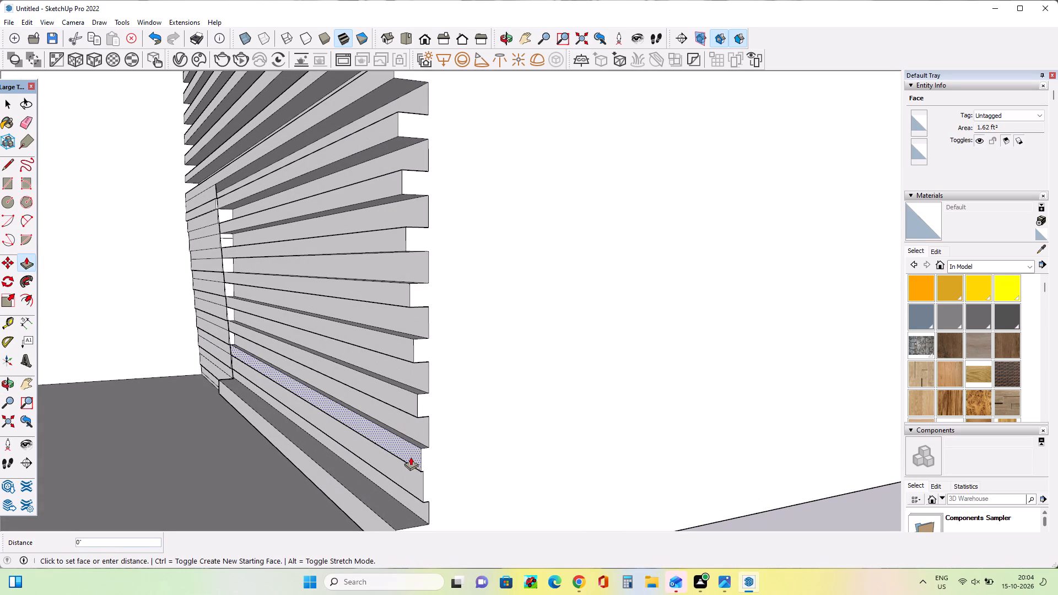
left_click(409, 446)
left_click(397, 447)
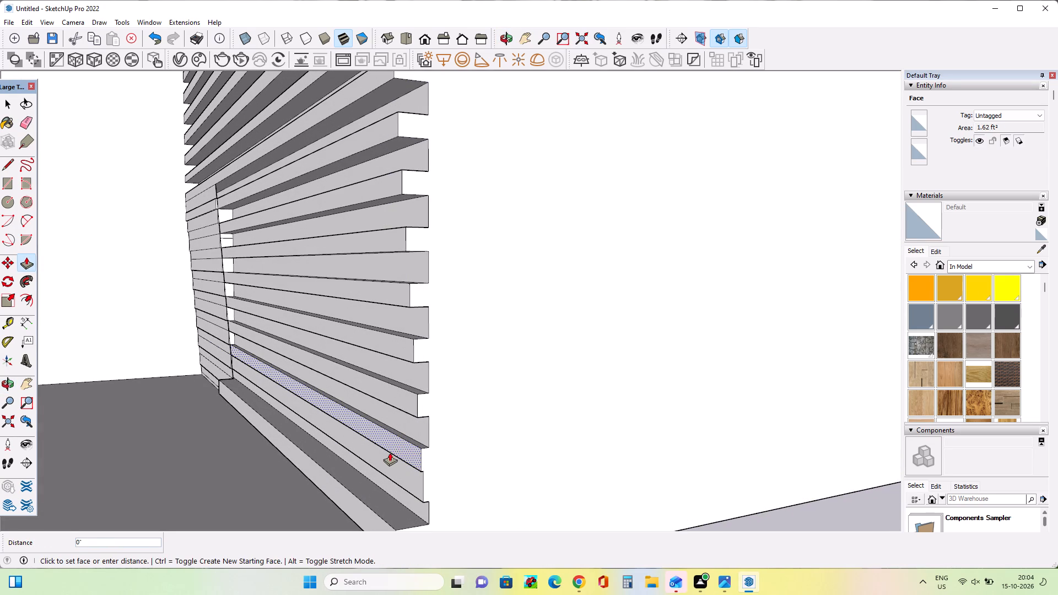
left_click(402, 446)
left_click(391, 446)
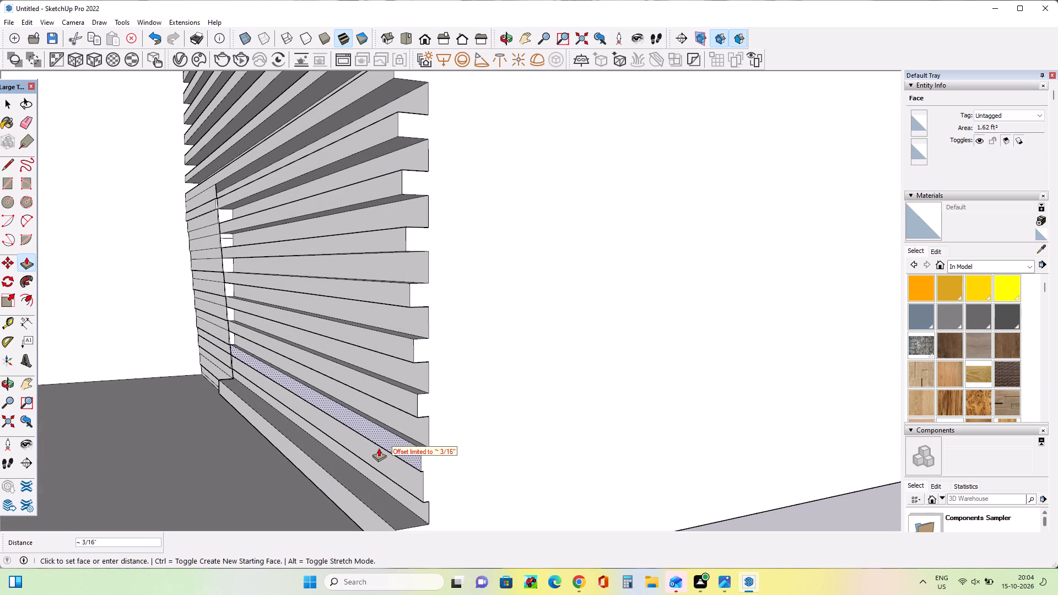
left_click(379, 448)
left_click(399, 478)
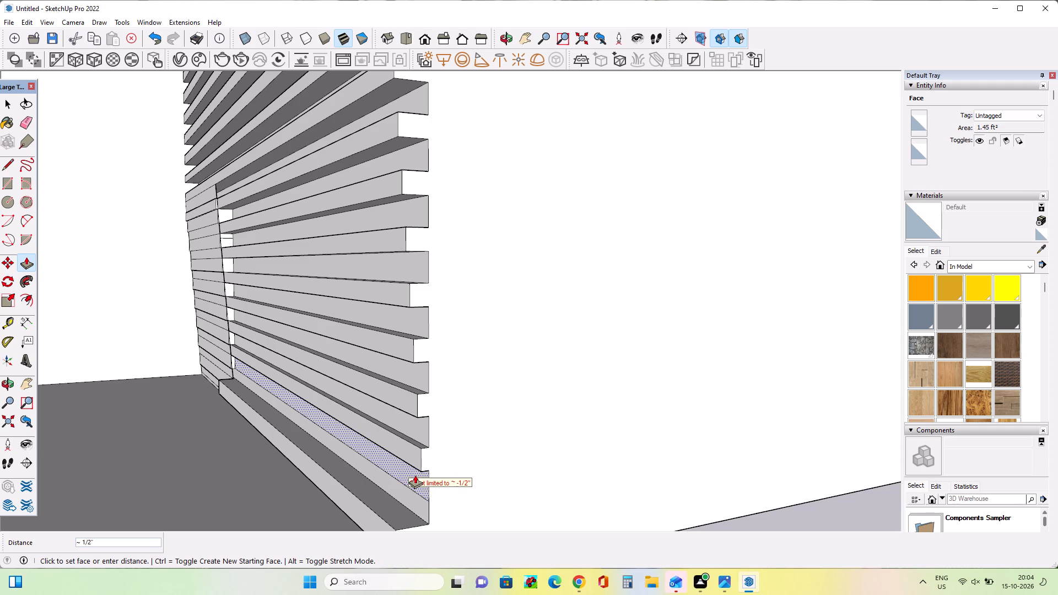
left_click(415, 475)
Pull the strip below that slat, just above the last protruding slat, outward about 3/8".
left_click(414, 501)
left_click(381, 505)
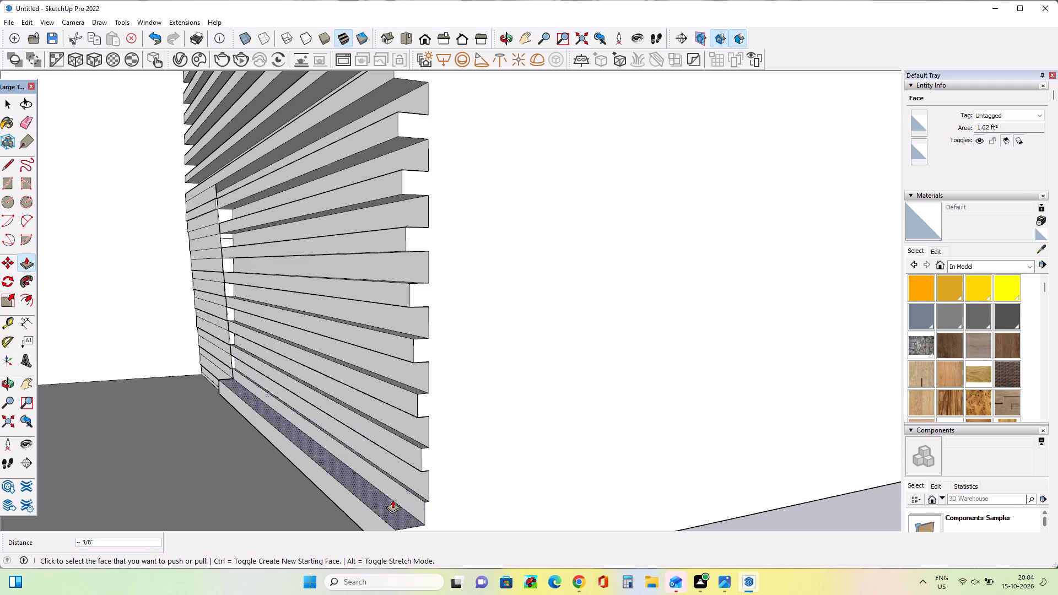
left_click(404, 497)
left_click(406, 490)
left_click(396, 490)
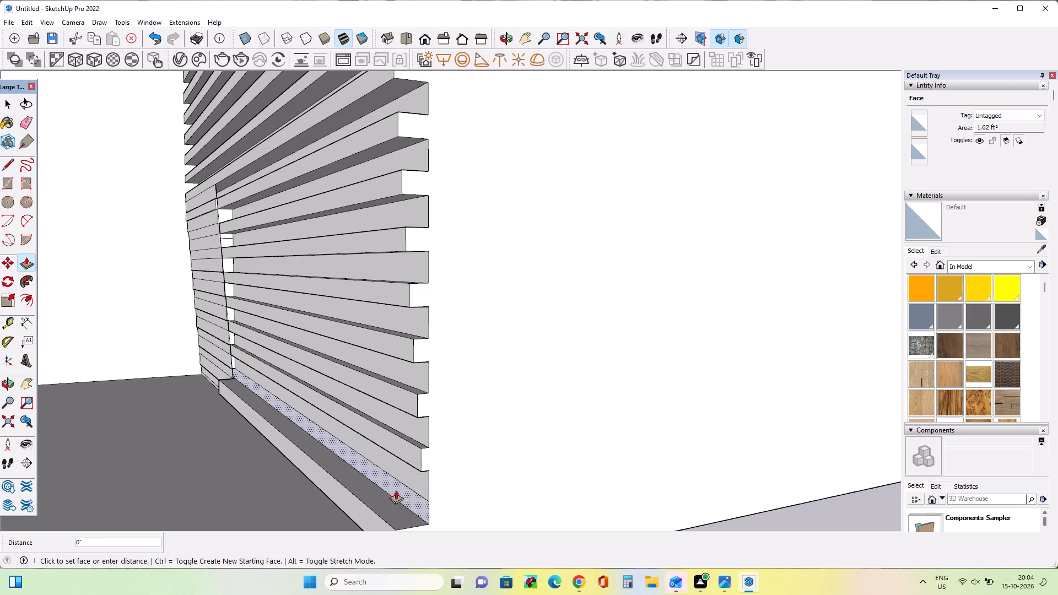
middle_click_drag(351, 500, 384, 468)
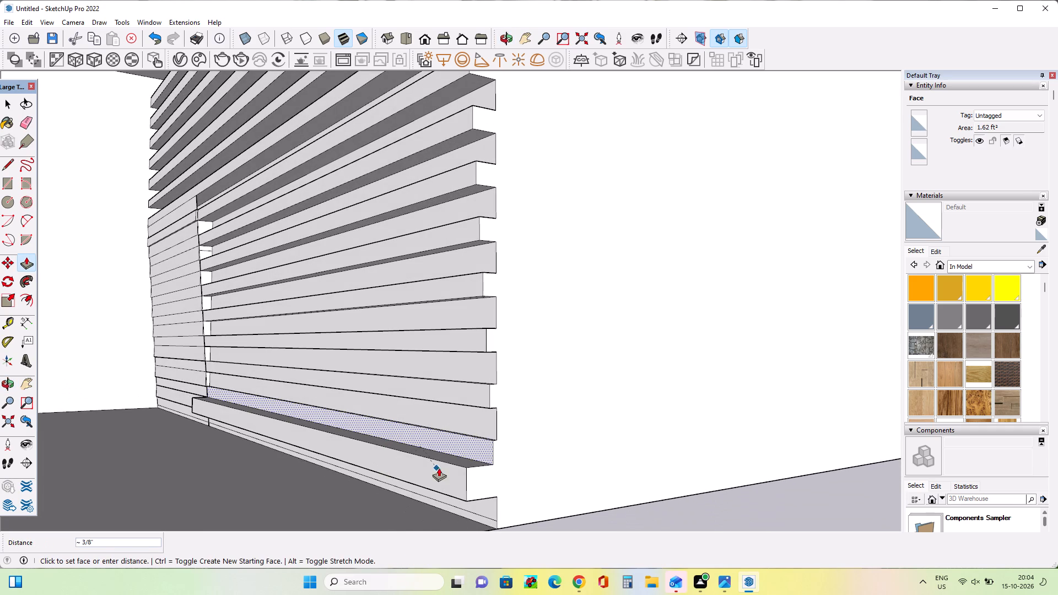
left_click(401, 462)
Push the last protruding slat near the floor back flush with the base strip and level the strip above it by about 3/8".
left_click(420, 479)
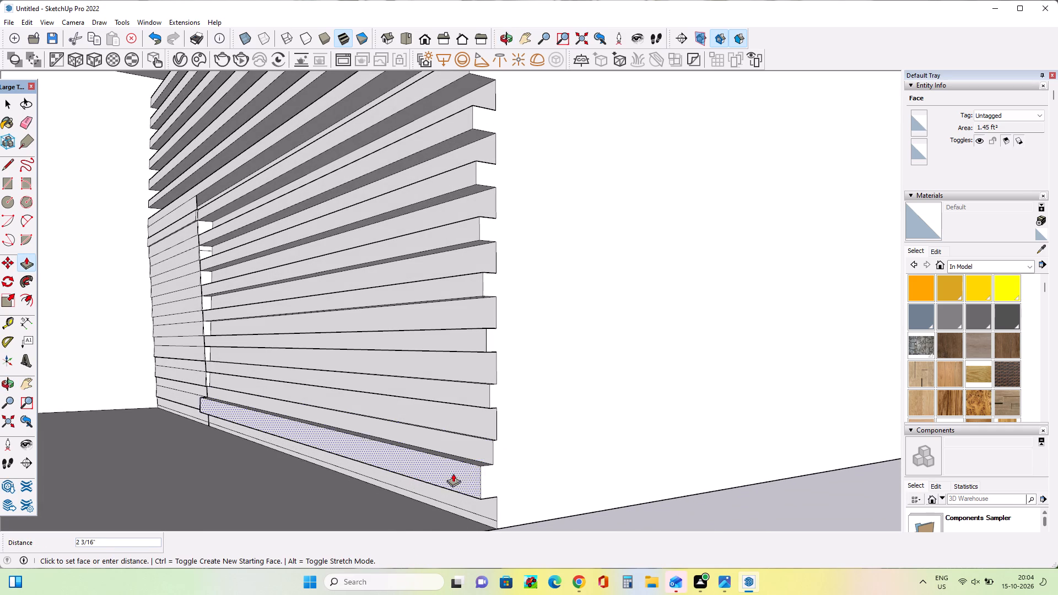
left_click(461, 472)
left_click(471, 446)
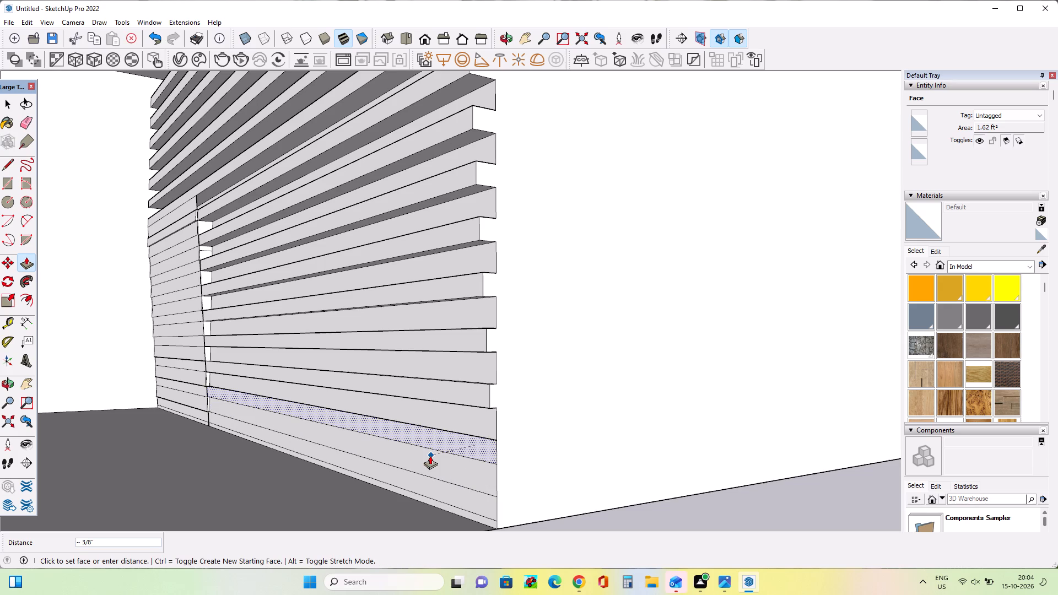
left_click(368, 445)
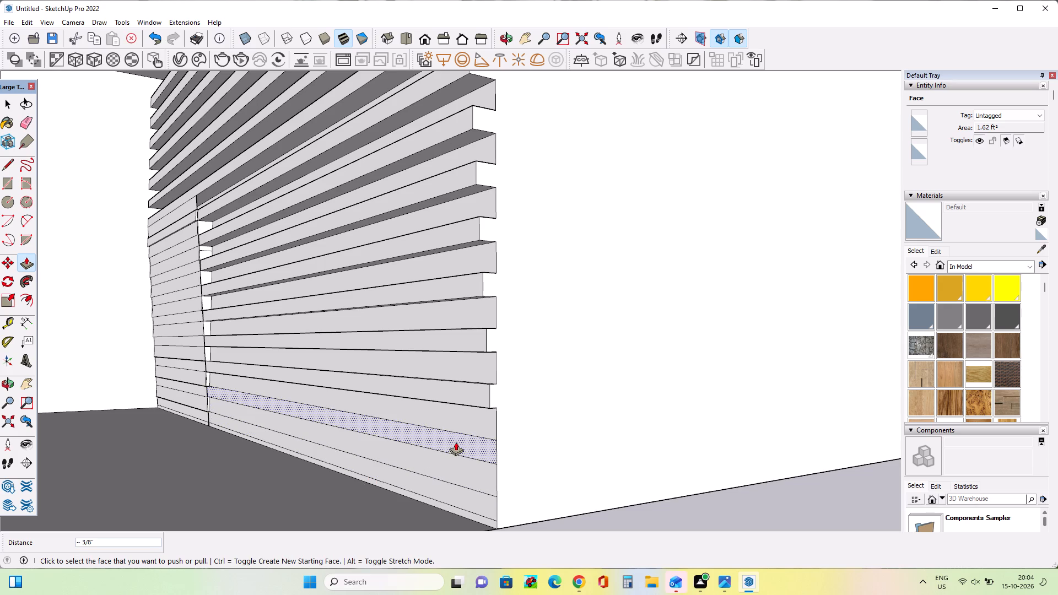
left_click(455, 443)
left_click(420, 446)
Erase the short vertical edge segments across the lower slats along the flattened rectangle's boundary.
scroll(203, 378, "up", 8)
middle_click_drag(202, 421, 224, 428)
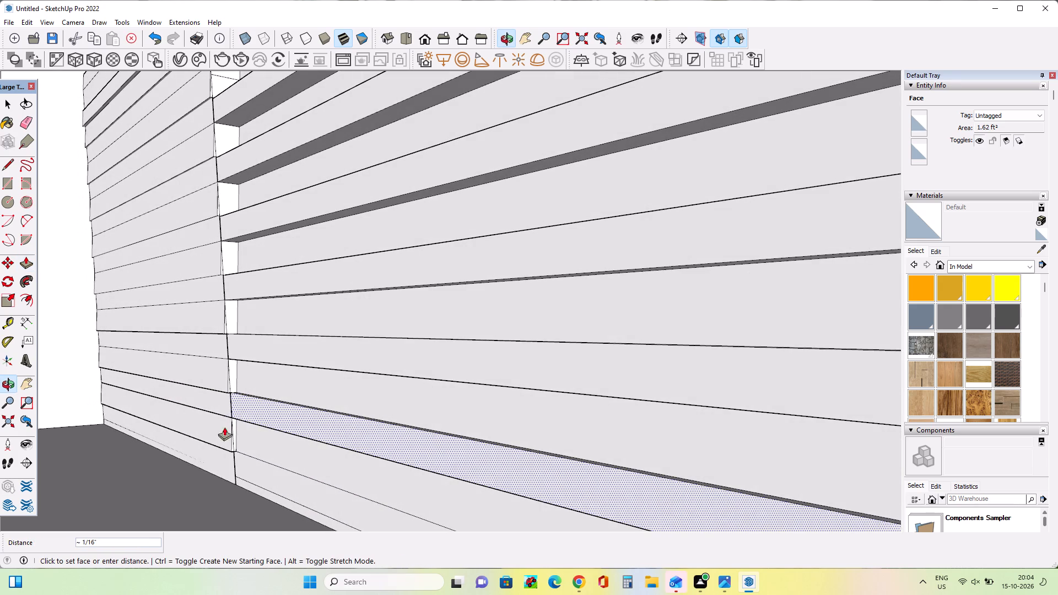
left_click(21, 126)
scroll(233, 444, "up", 2)
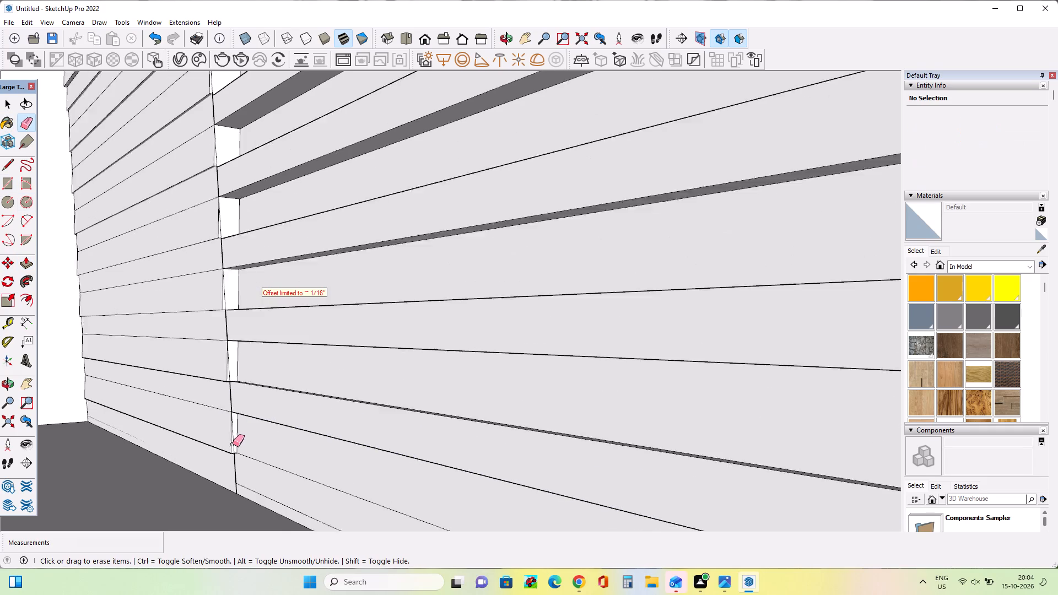
scroll(233, 444, "up", 5)
left_click(234, 445)
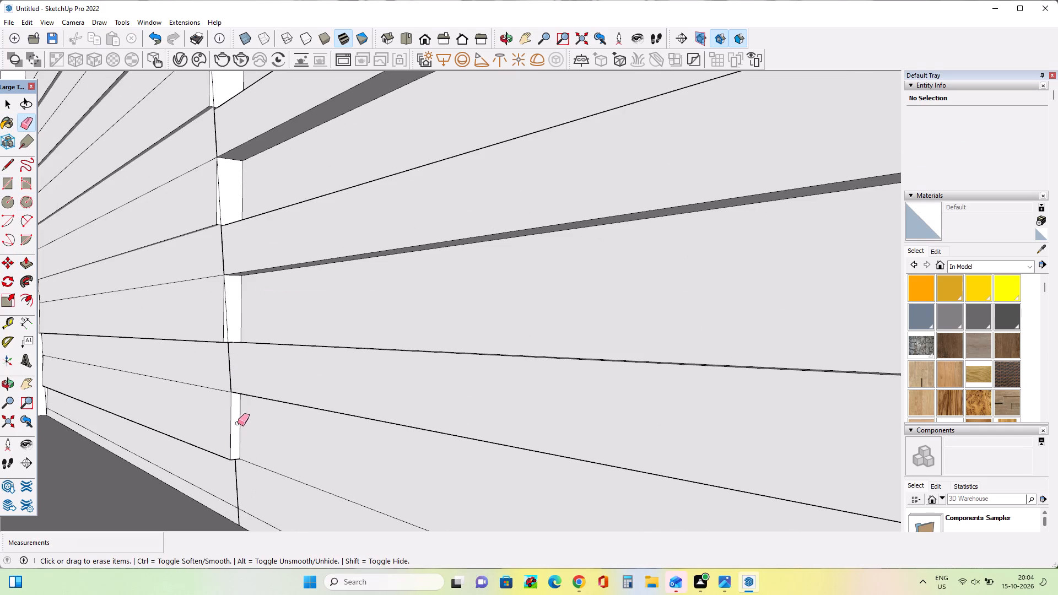
left_click(229, 334)
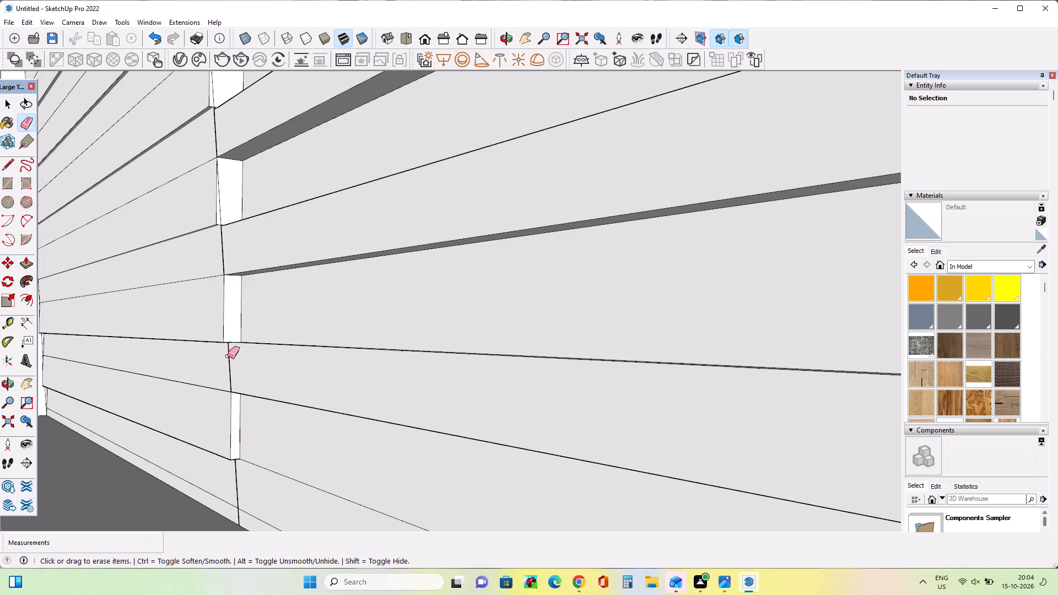
left_click(228, 356)
Pull the recessed strip just above the lowest flush slats outward about 1/16".
scroll(194, 415, "down", 11)
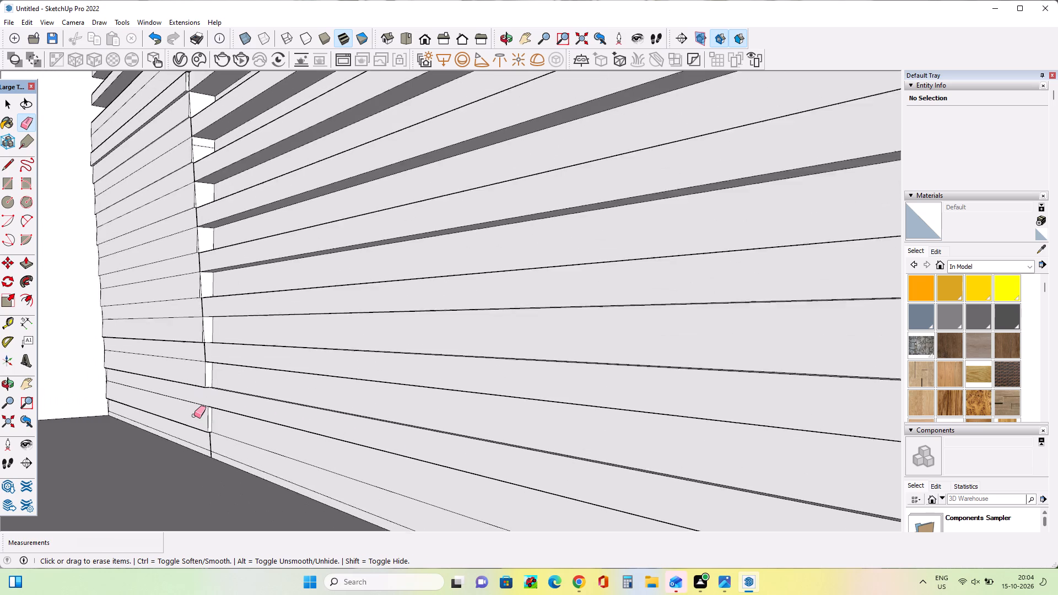
scroll(194, 415, "down", 9)
scroll(378, 521, "up", 7)
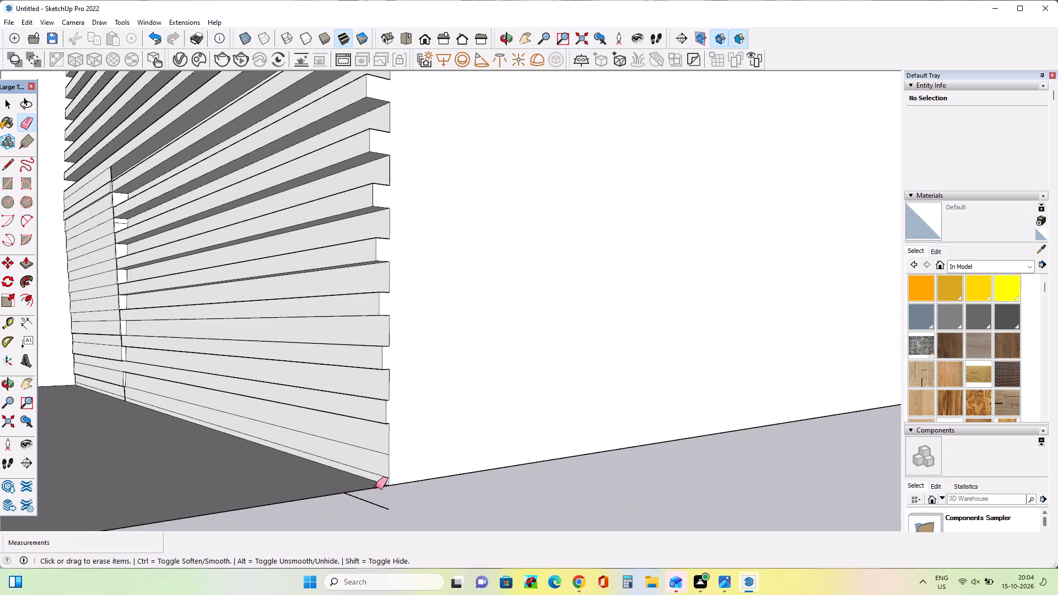
middle_click_drag(376, 486, 266, 490)
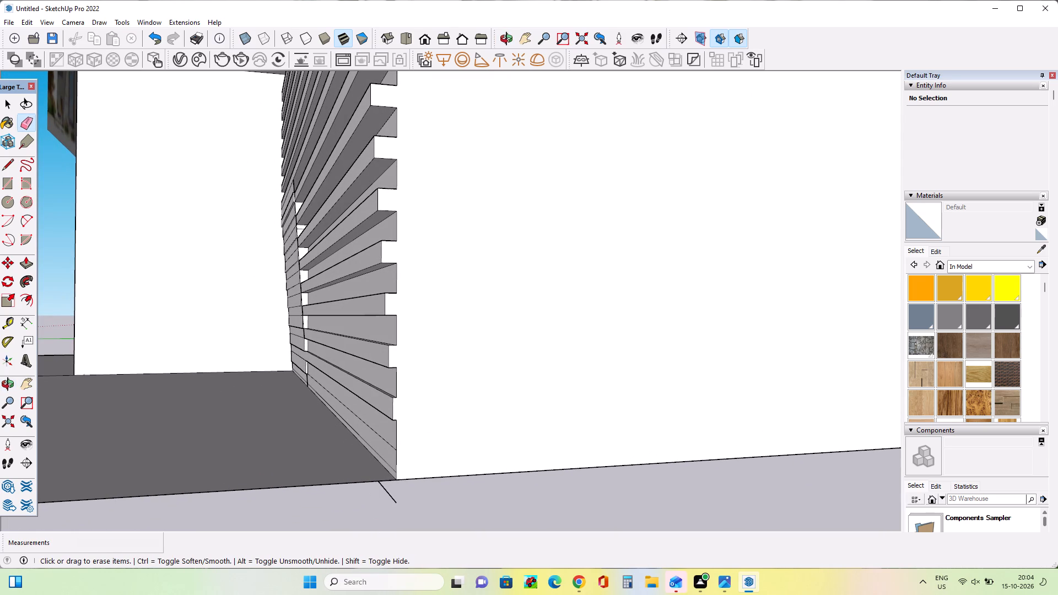
left_click(29, 263)
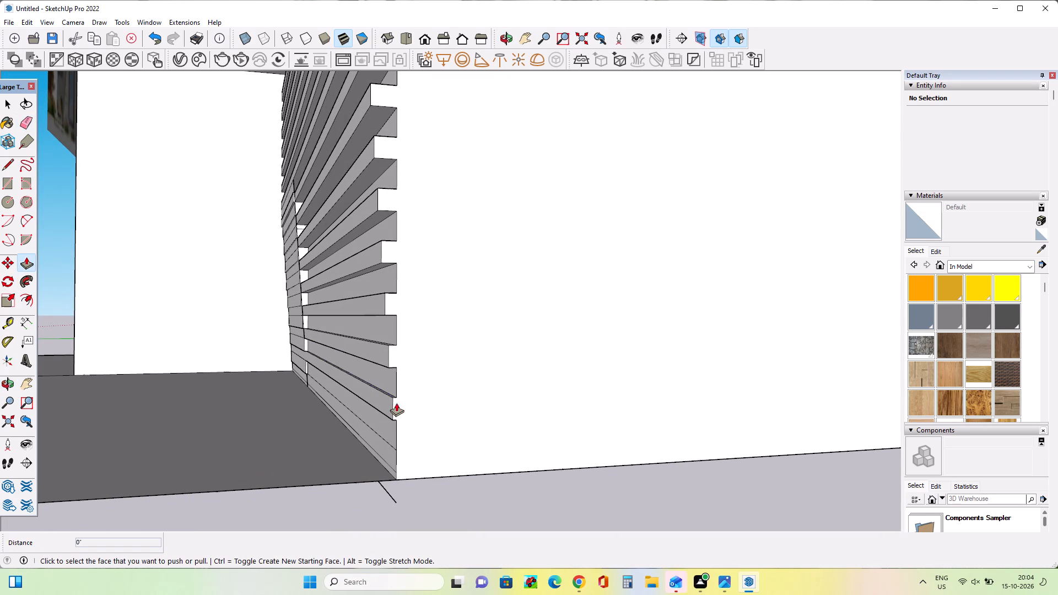
left_click(387, 403)
left_click(368, 349)
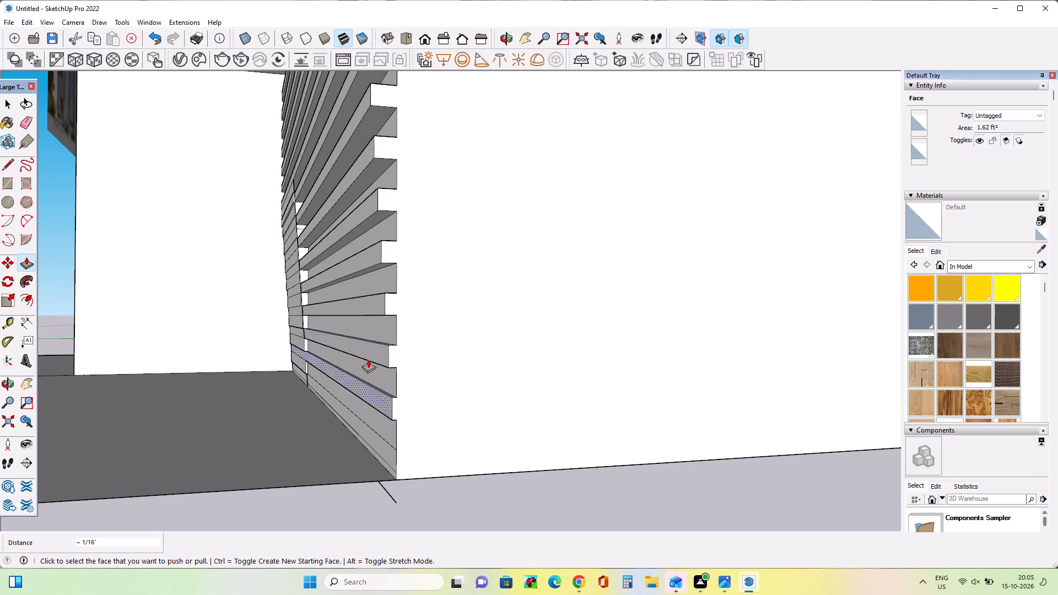
Pull the lowest wide strip just above the floor-level base strip outward about 1/16".
left_click(385, 452)
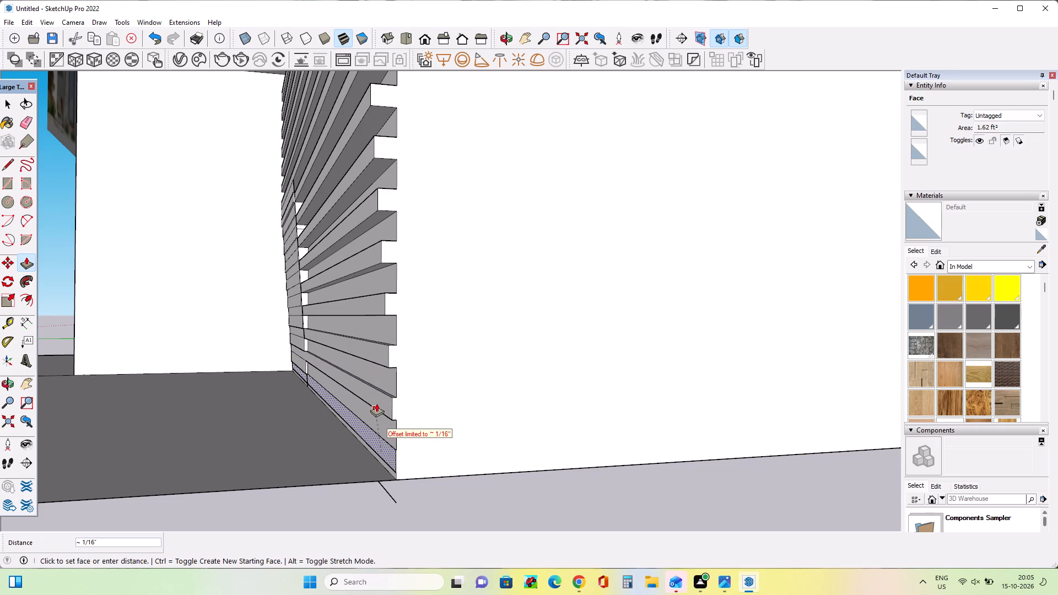
left_click(366, 396)
scroll(378, 463, "up", 7)
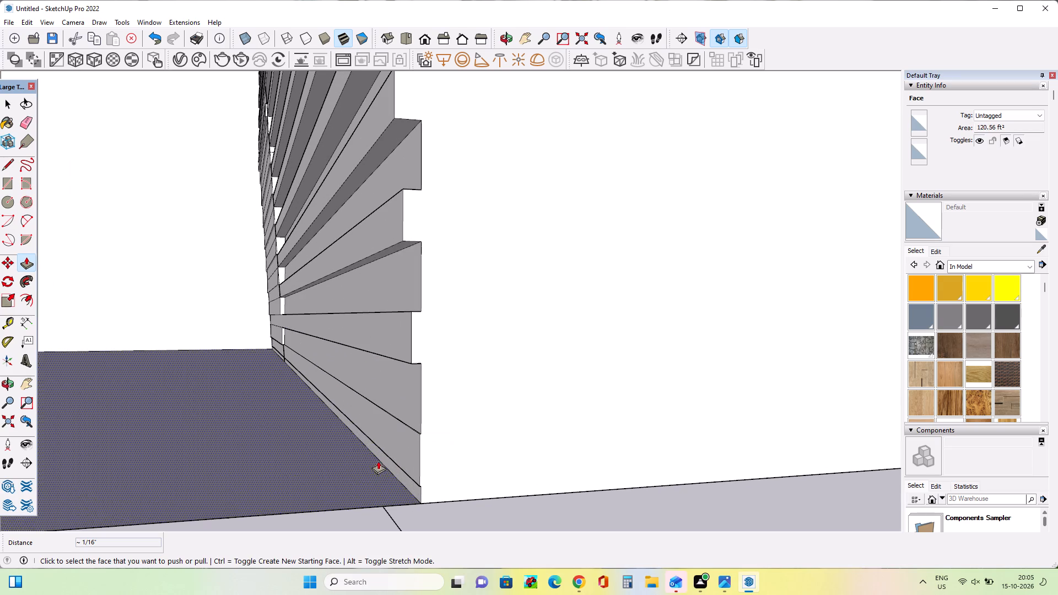
left_click(404, 442)
left_click(405, 434)
left_click(408, 443)
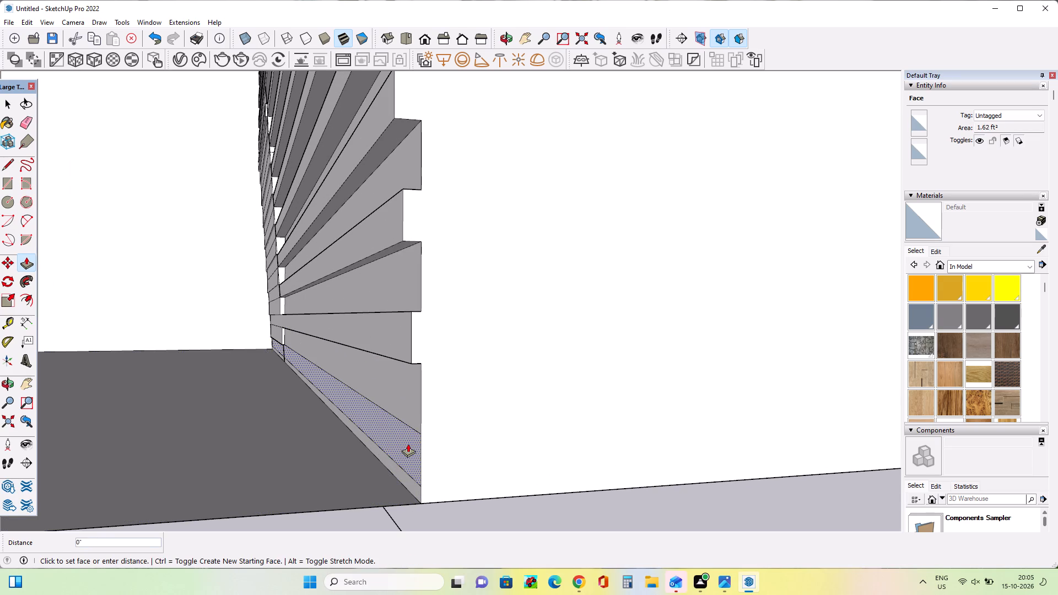
left_click(319, 460)
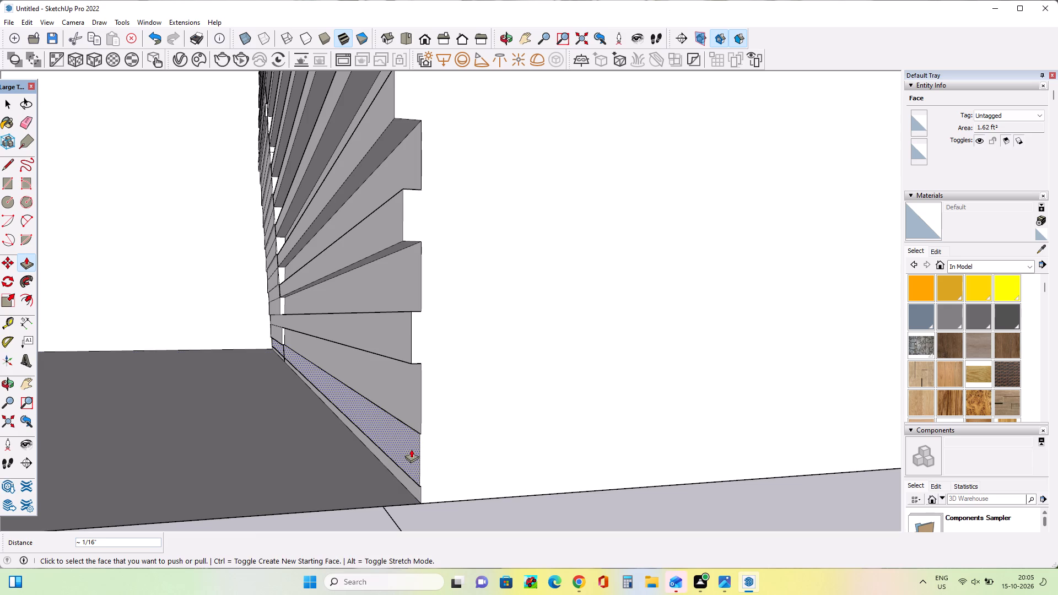
left_click(411, 449)
left_click(292, 461)
left_click(403, 448)
left_click(307, 458)
Erase the two remaining short vertical edges on the lowest wide strip and the base strip at the floor.
middle_click_drag(375, 476, 416, 512)
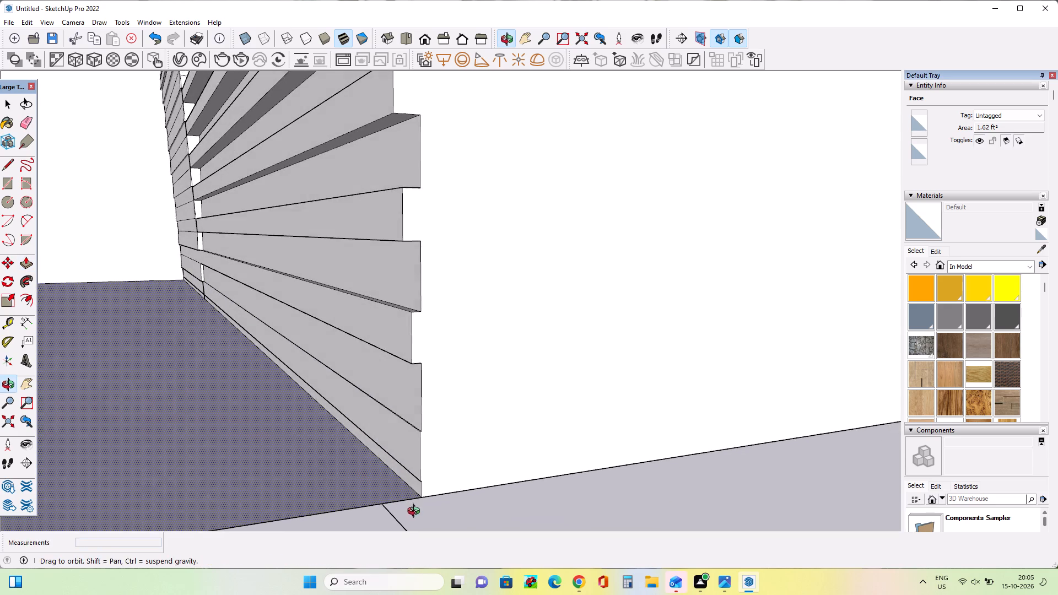
middle_click_drag(416, 512, 416, 514)
scroll(183, 299, "up", 16)
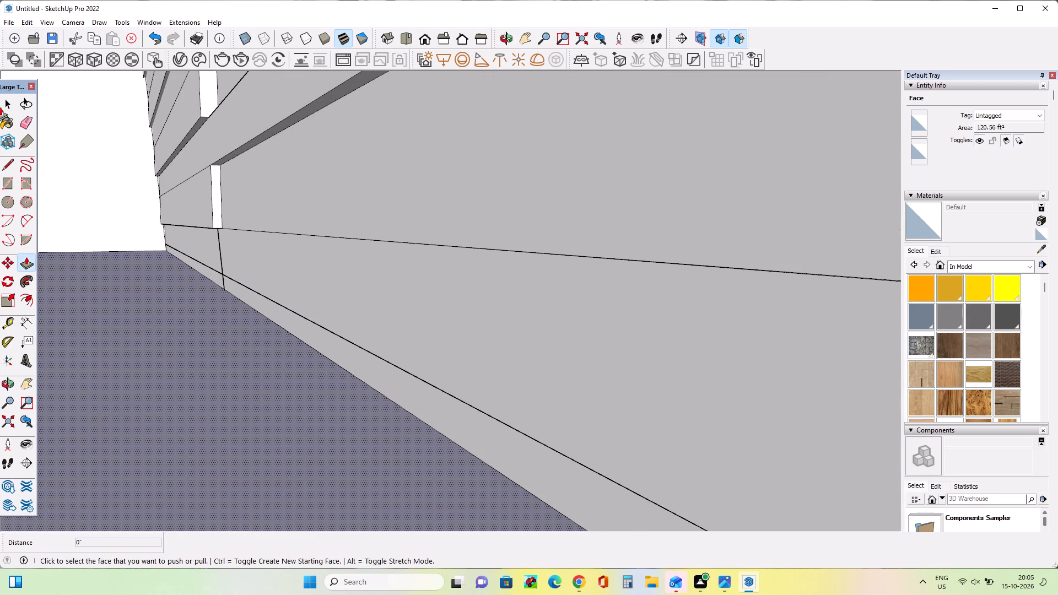
left_click(23, 124)
left_click(220, 255)
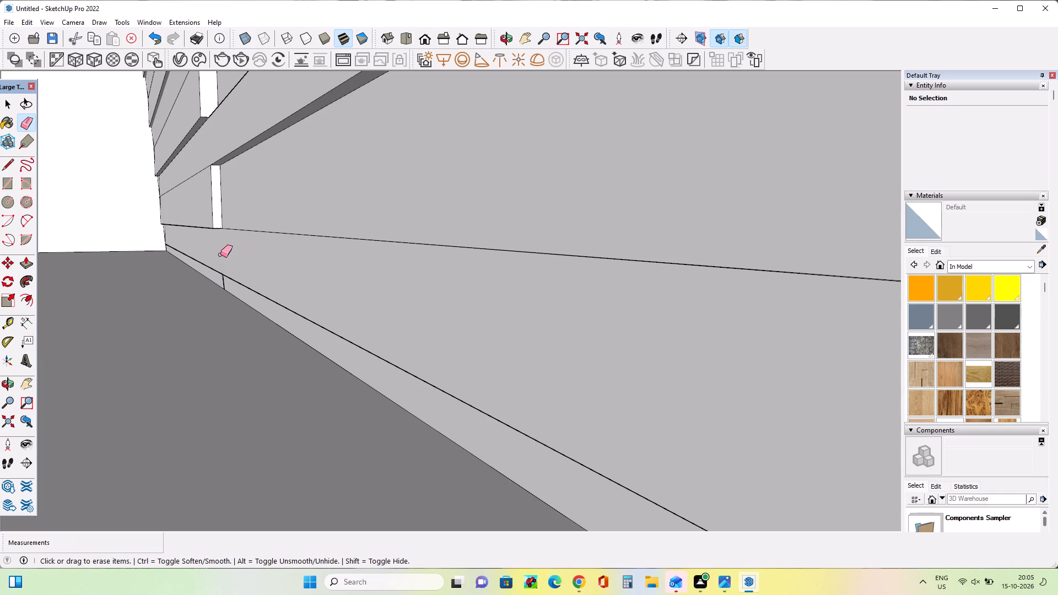
left_click(224, 284)
scroll(160, 299, "down", 7)
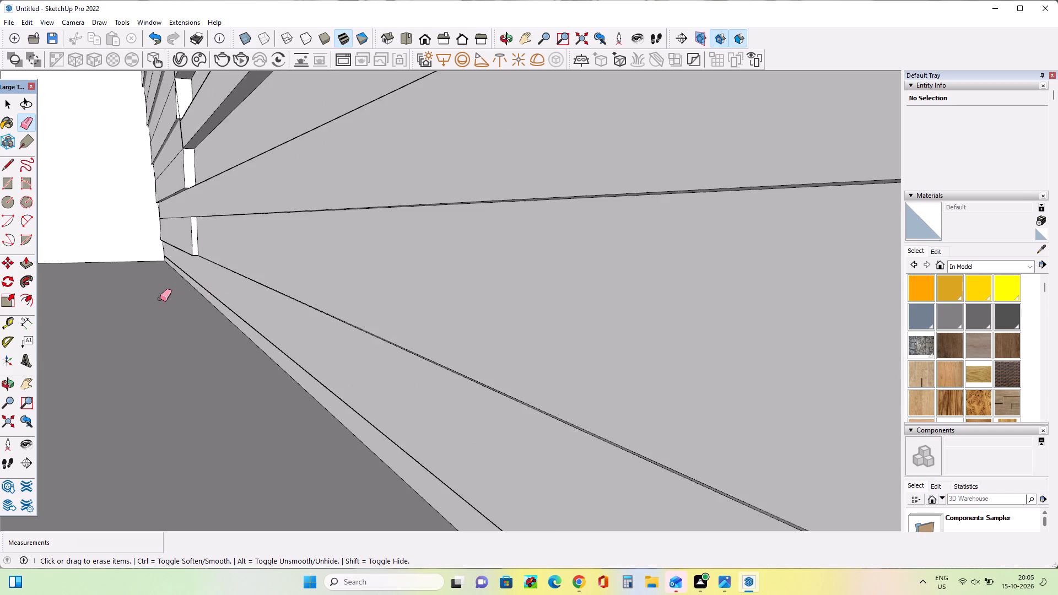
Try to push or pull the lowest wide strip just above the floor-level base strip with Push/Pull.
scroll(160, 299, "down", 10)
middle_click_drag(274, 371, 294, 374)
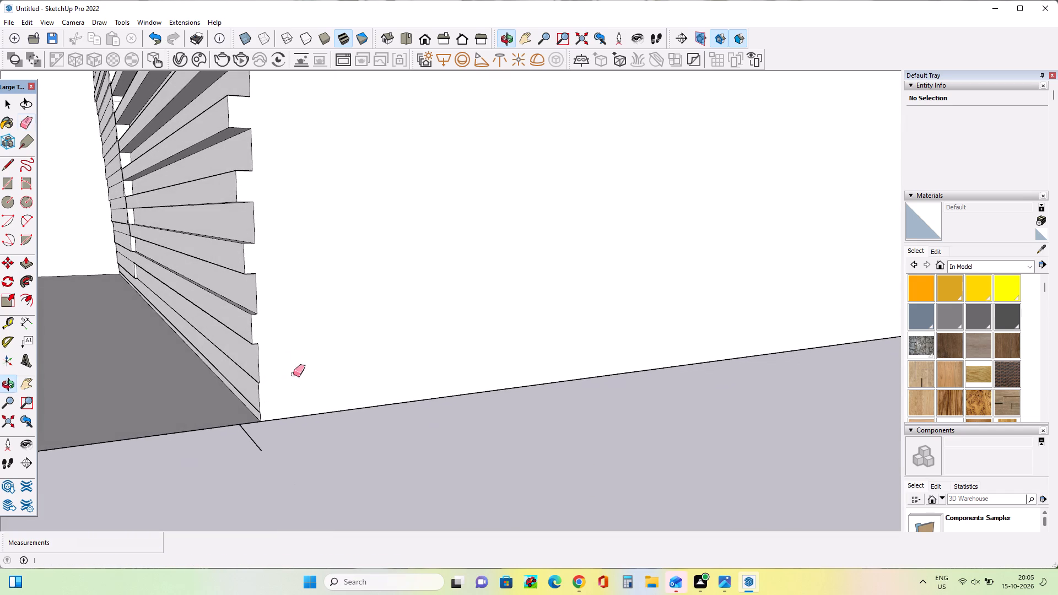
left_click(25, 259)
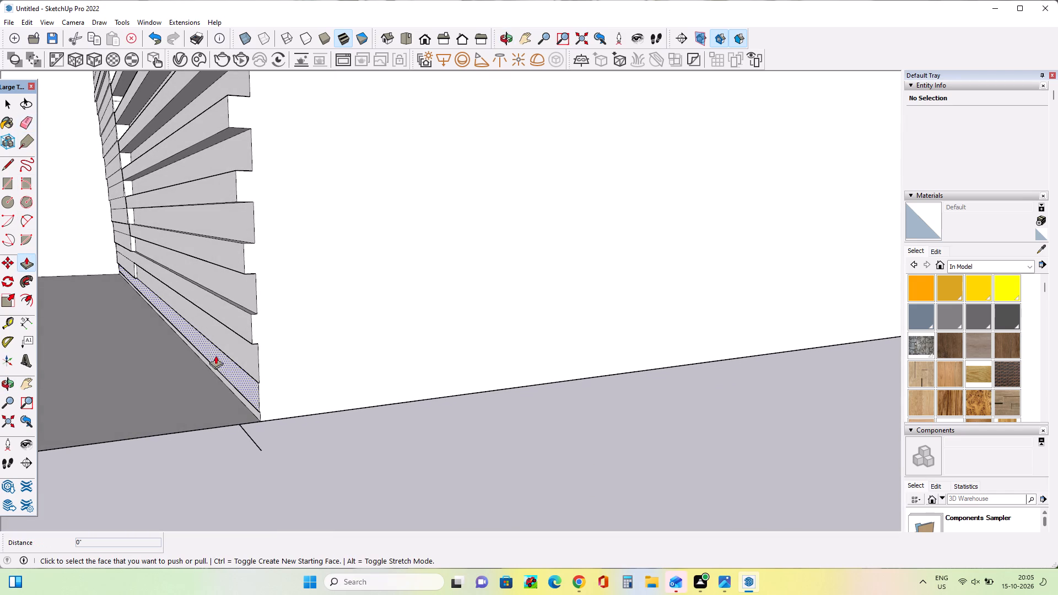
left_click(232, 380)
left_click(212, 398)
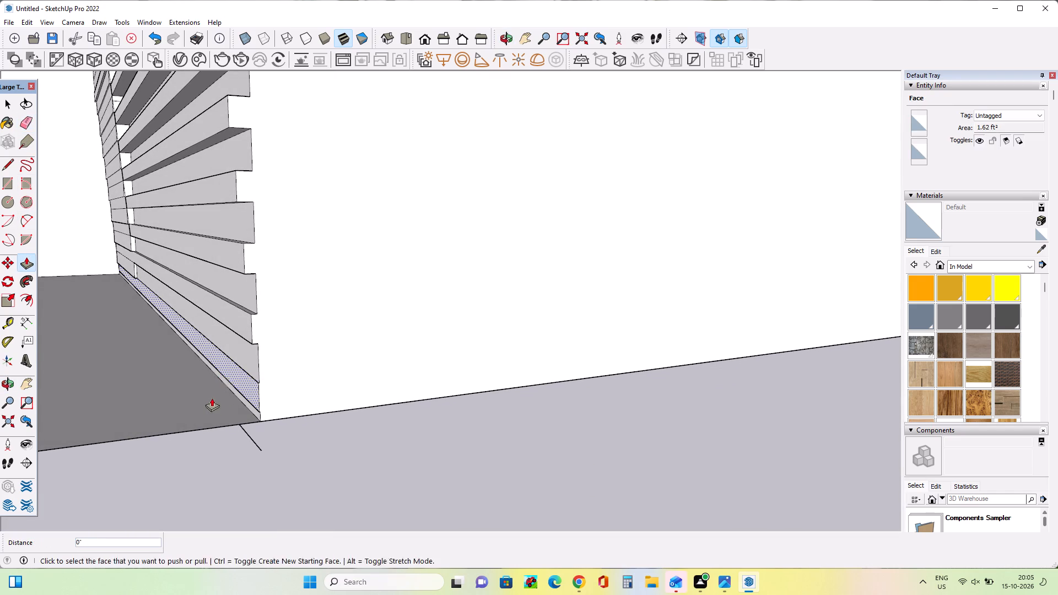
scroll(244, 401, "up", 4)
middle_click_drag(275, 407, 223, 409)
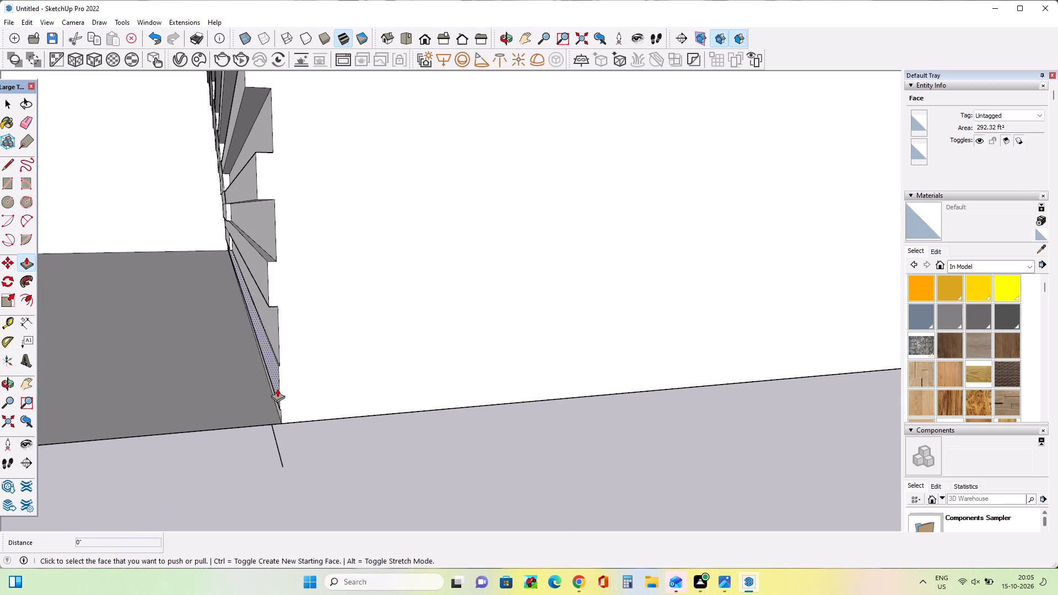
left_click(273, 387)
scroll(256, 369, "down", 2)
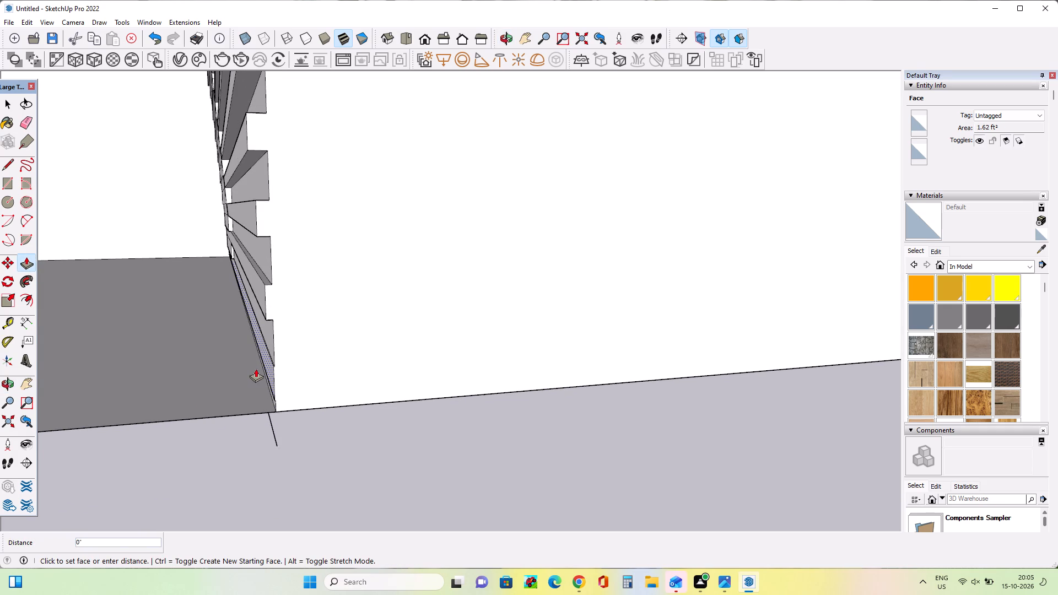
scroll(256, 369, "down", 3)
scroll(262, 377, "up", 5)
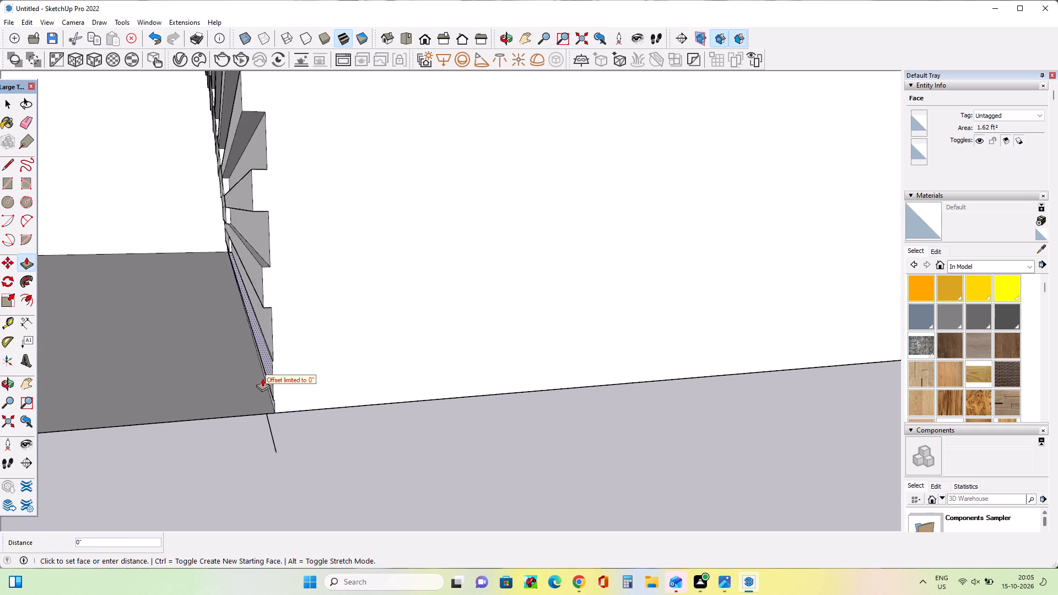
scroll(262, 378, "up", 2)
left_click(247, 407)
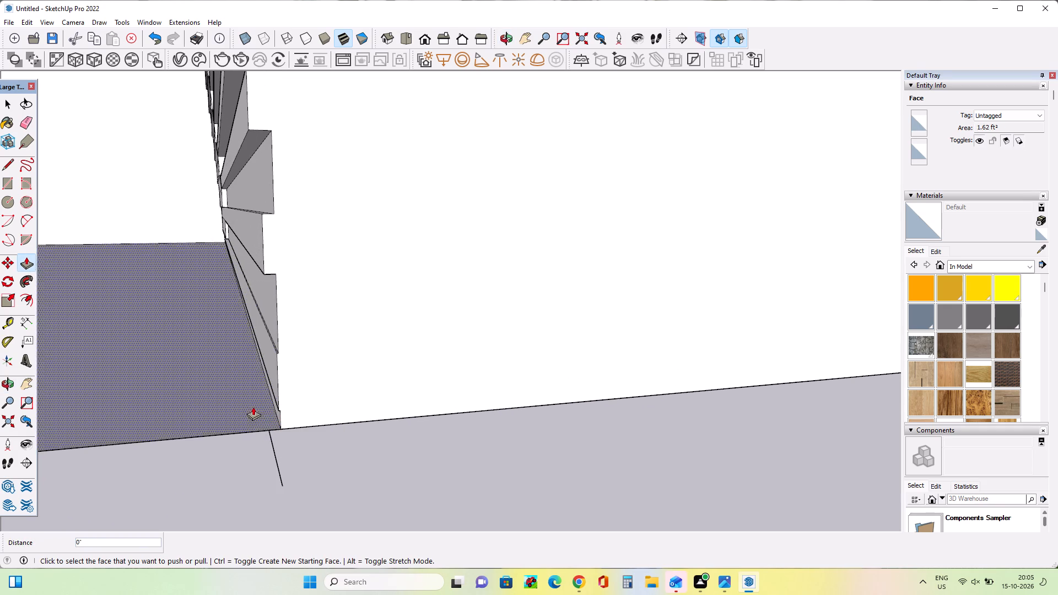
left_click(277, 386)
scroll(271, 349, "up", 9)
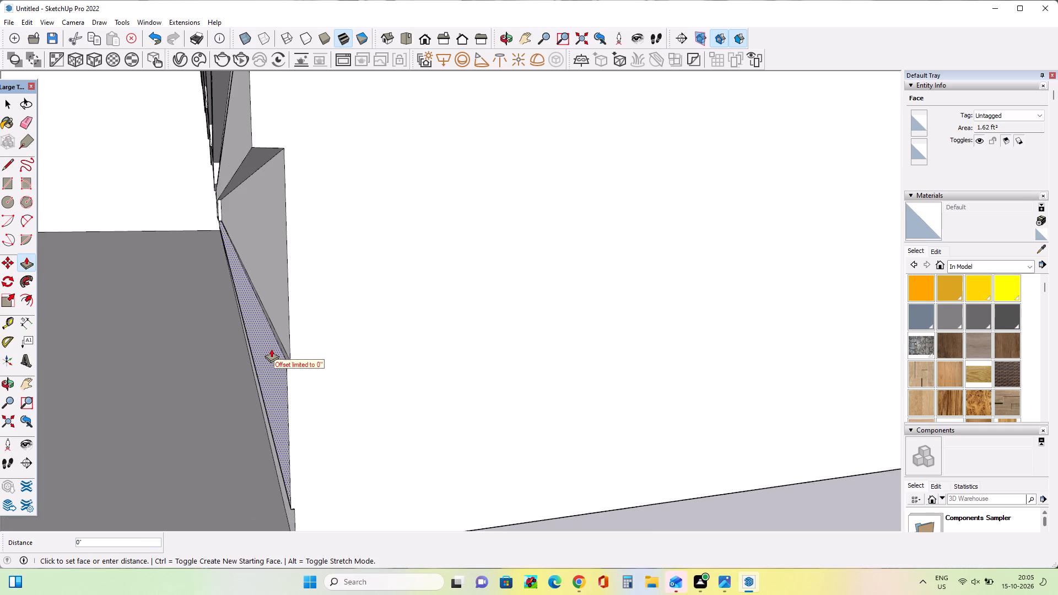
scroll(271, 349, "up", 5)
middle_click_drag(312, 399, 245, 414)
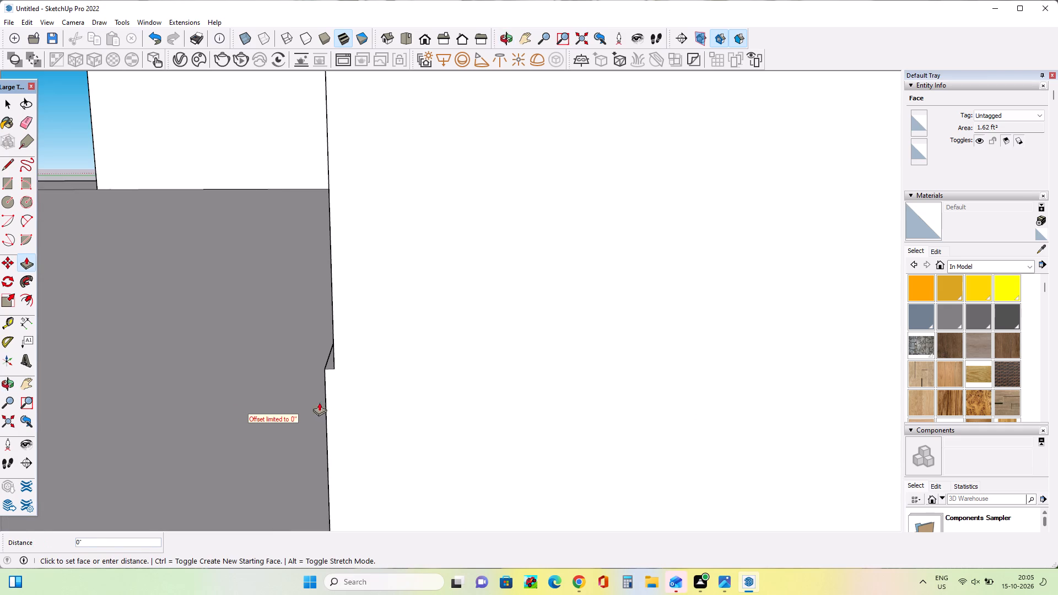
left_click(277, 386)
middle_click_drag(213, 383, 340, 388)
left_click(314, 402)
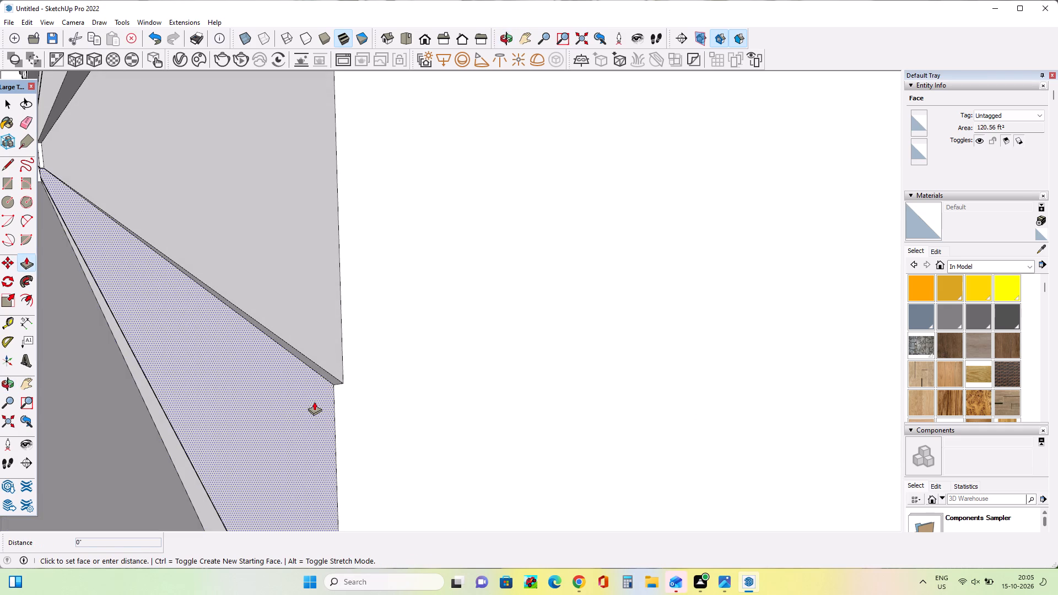
Examine the slatted wall from several angles, including the boundary of the flattened rectangle.
scroll(296, 401, "down", 14)
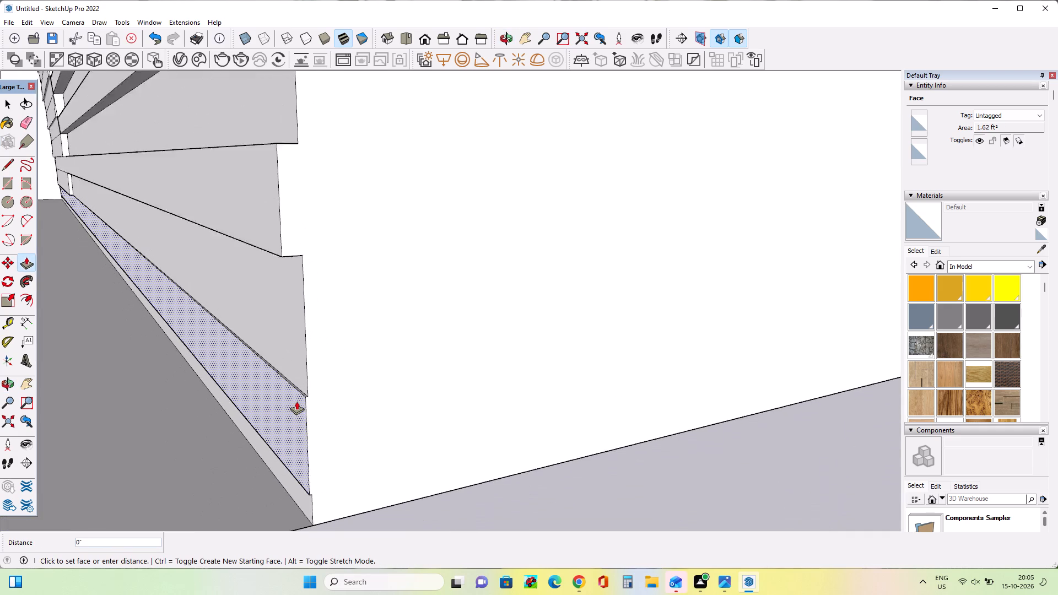
scroll(296, 401, "down", 18)
scroll(436, 369, "down", 4)
scroll(355, 303, "down", 2)
scroll(355, 309, "up", 1)
scroll(355, 309, "down", 20)
scroll(355, 309, "down", 3)
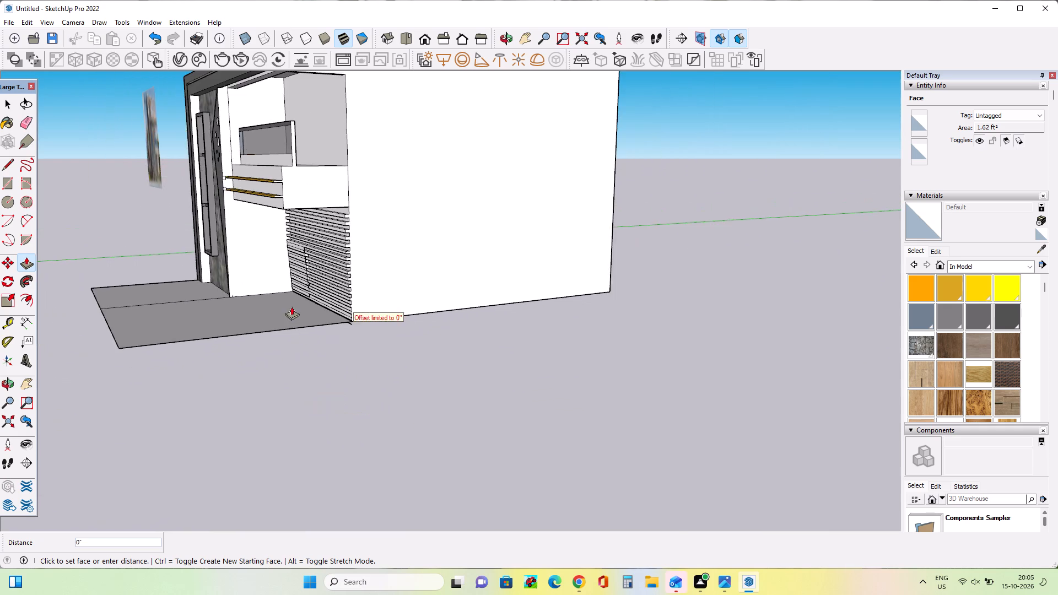
middle_click_drag(293, 306, 507, 278)
scroll(295, 306, "down", 1)
scroll(356, 261, "up", 11)
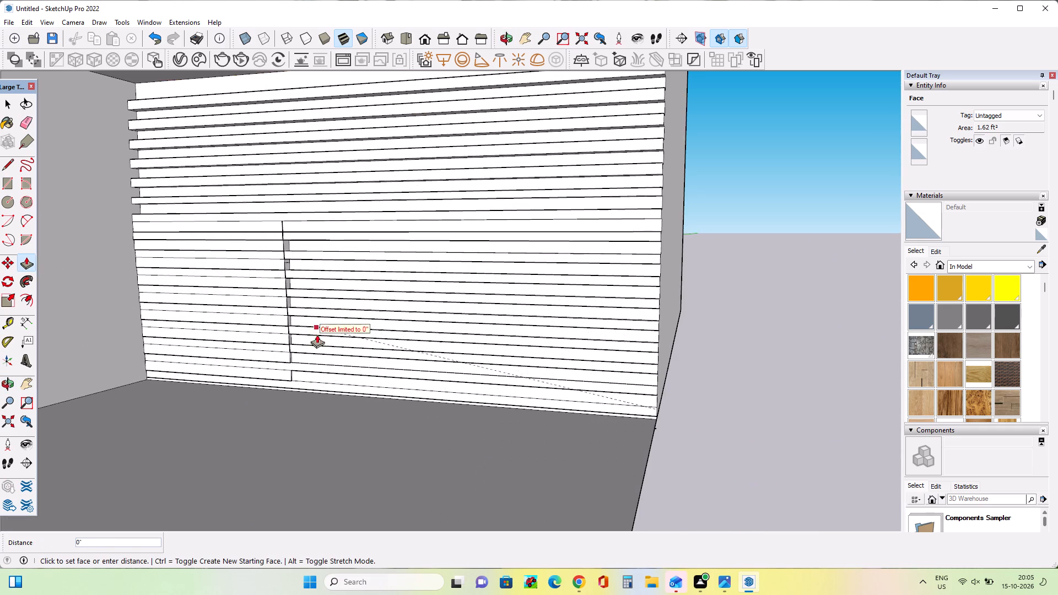
middle_click(319, 336)
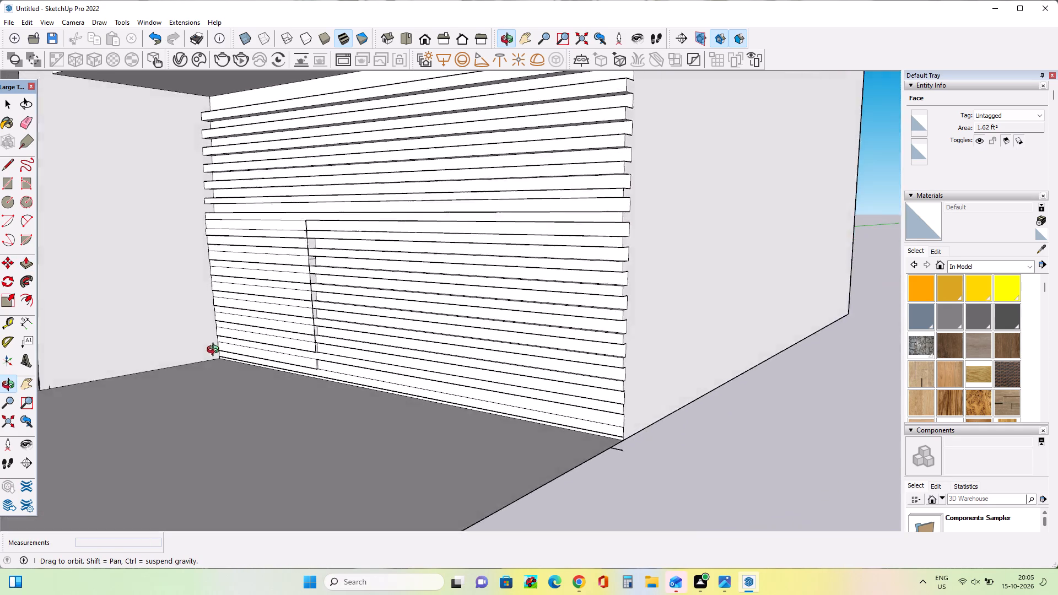
scroll(294, 302, "up", 3)
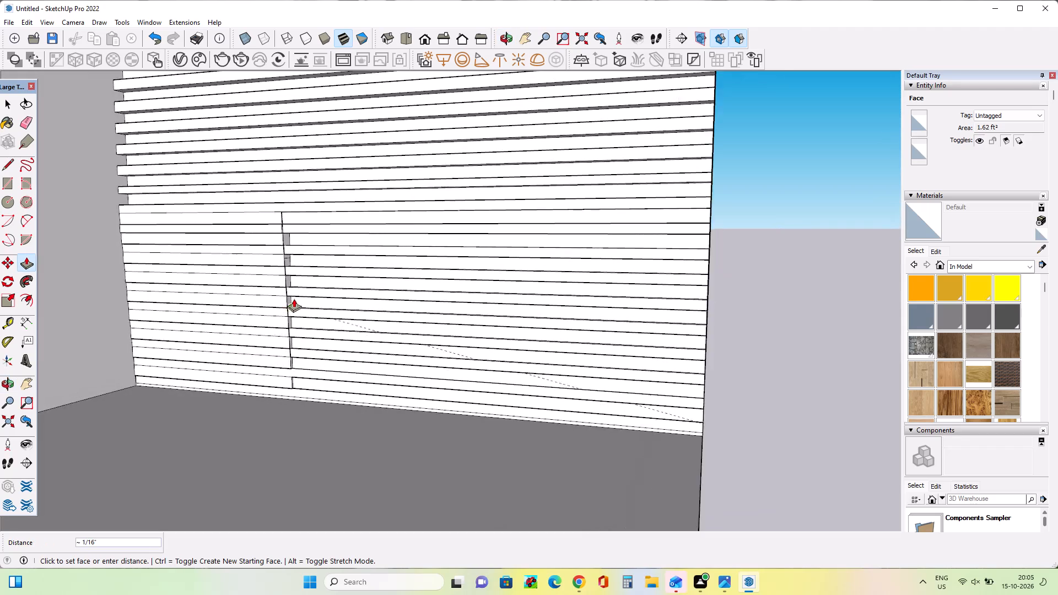
scroll(294, 299, "up", 5)
middle_click_drag(267, 367, 301, 360)
scroll(297, 358, "down", 8)
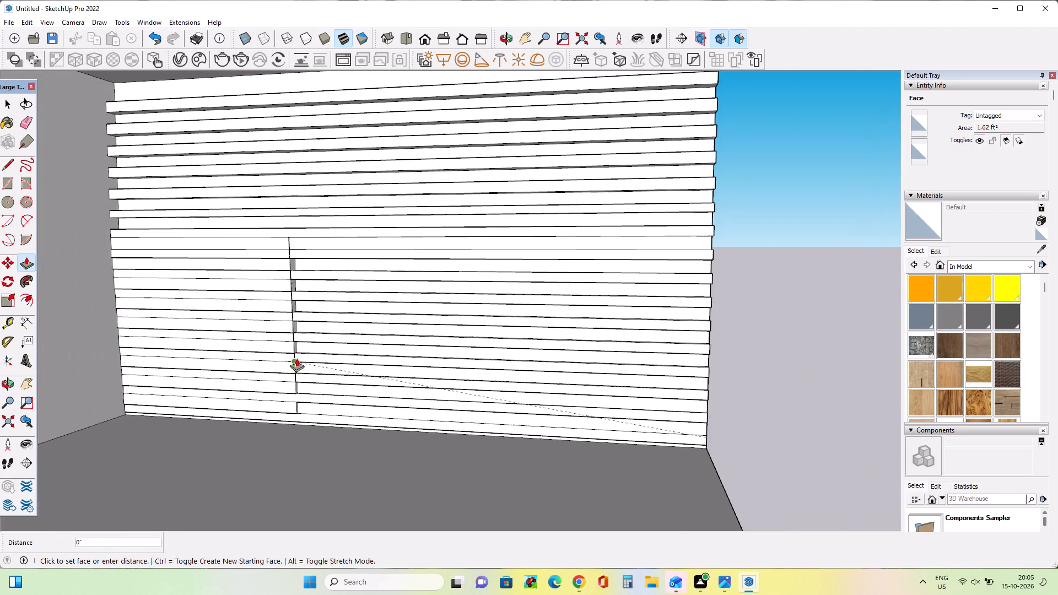
middle_click_drag(296, 364, 418, 374)
scroll(417, 372, "down", 3)
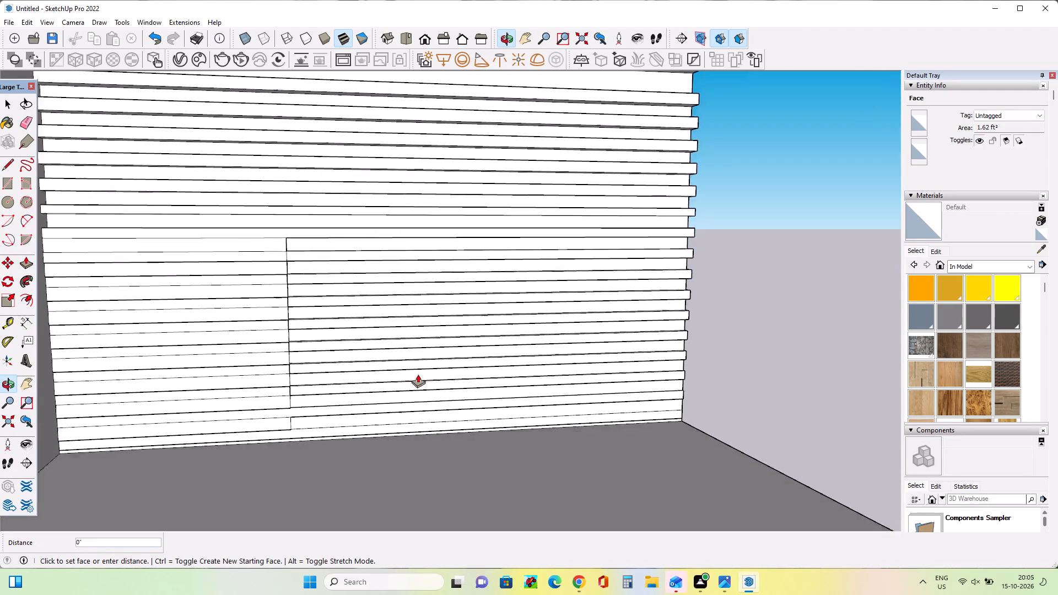
scroll(418, 374, "down", 5)
middle_click_drag(415, 348, 427, 339)
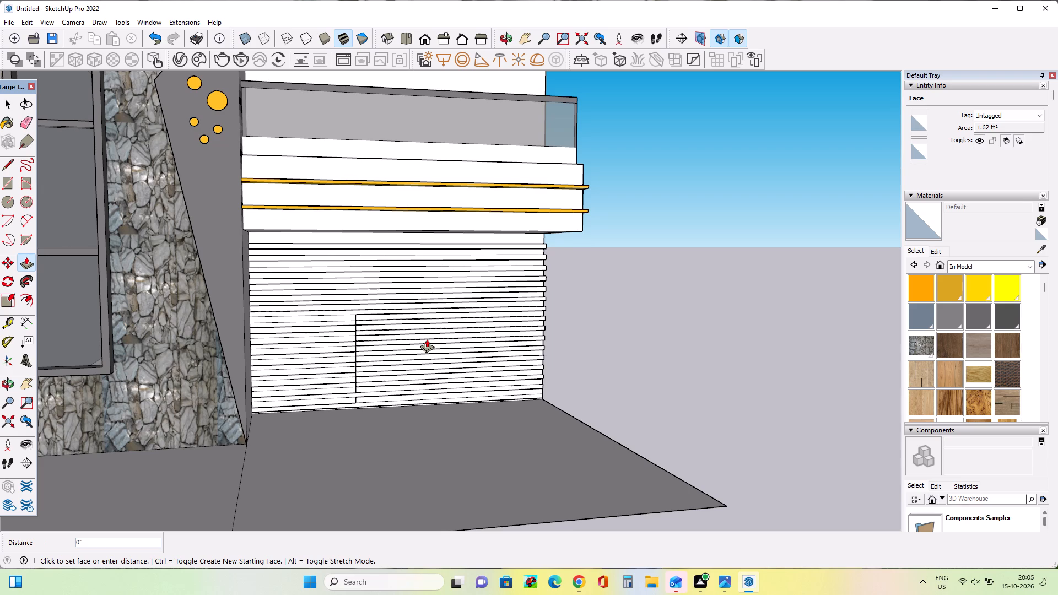
Compare the lower slatted wall with the slat cladding below the balcony in the reference picture.
scroll(318, 351, "down", 2)
scroll(318, 351, "up", 1)
scroll(318, 351, "down", 8)
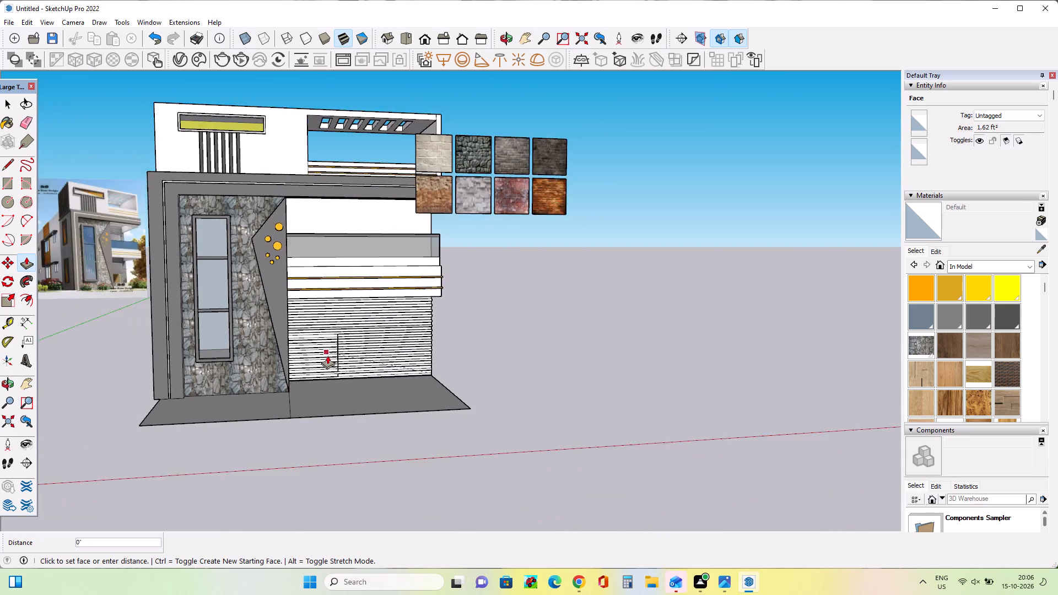
scroll(327, 355, "down", 3)
scroll(171, 273, "up", 19)
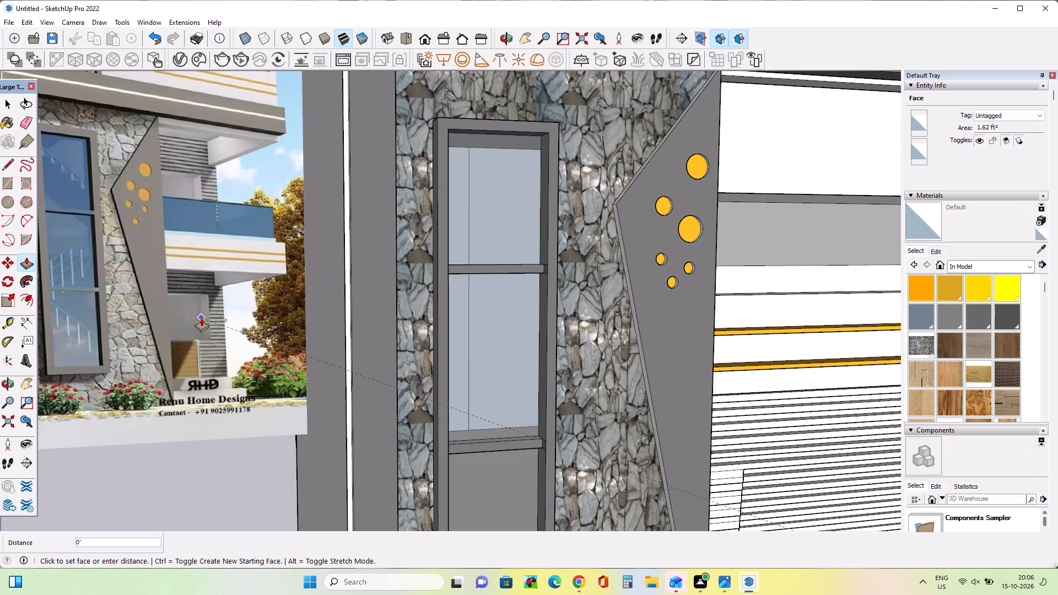
key("space")
scroll(234, 295, "up", 10)
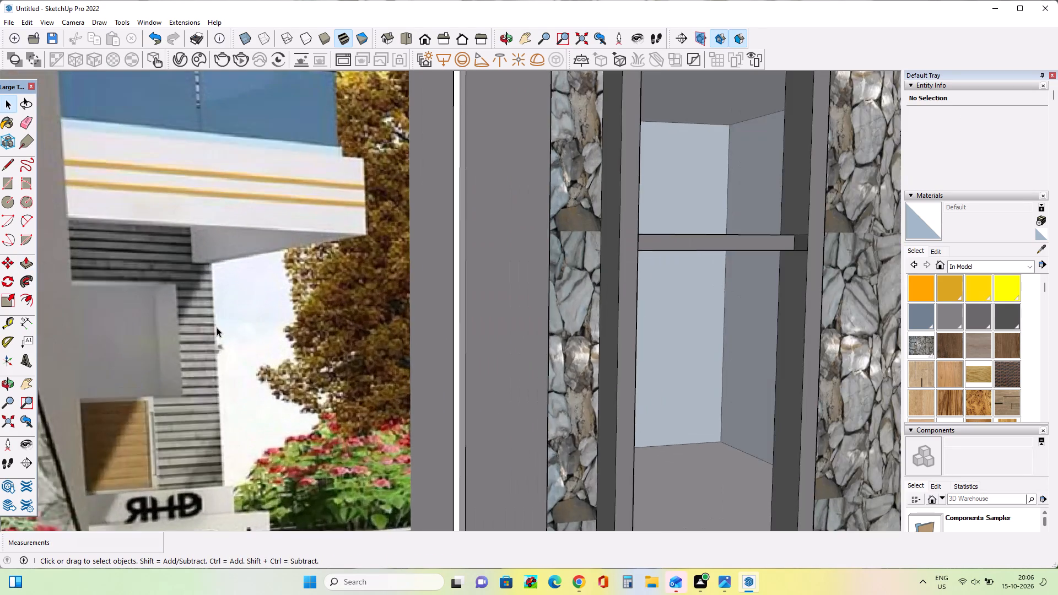
scroll(217, 327, "up", 5)
scroll(176, 339, "down", 12)
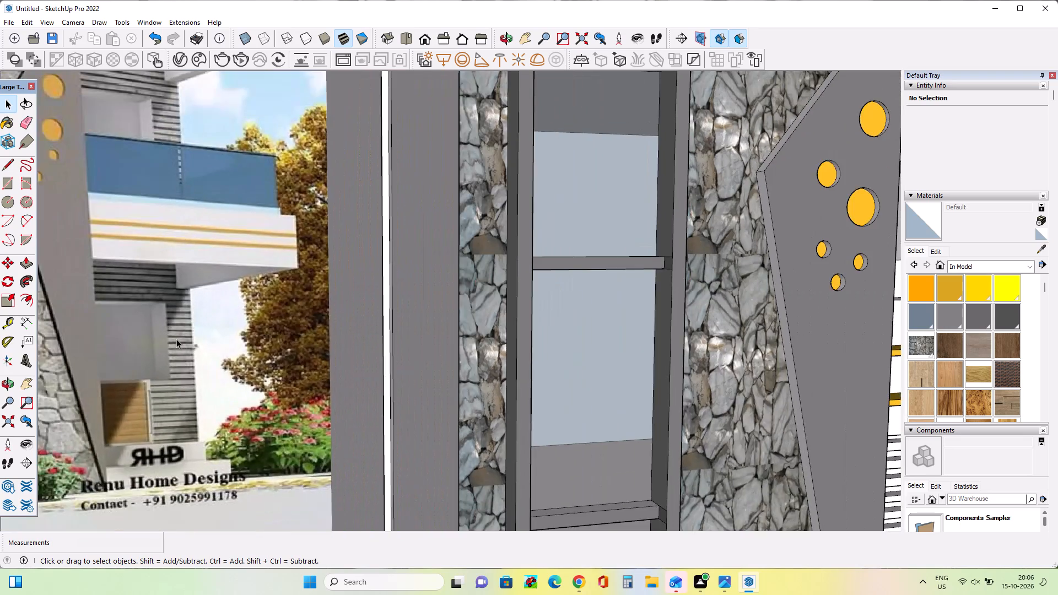
scroll(176, 339, "down", 10)
scroll(149, 278, "down", 8)
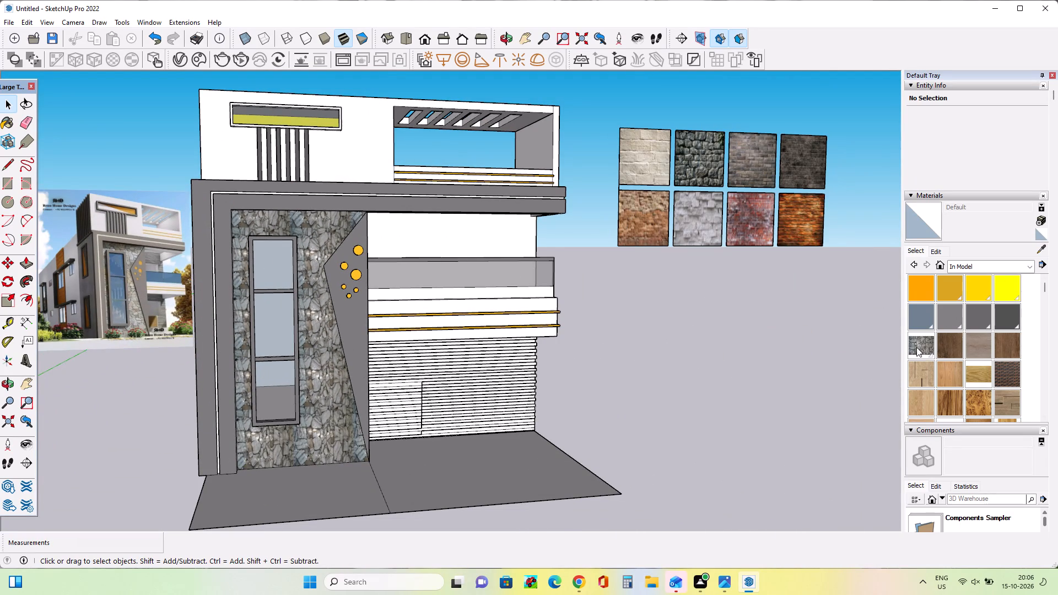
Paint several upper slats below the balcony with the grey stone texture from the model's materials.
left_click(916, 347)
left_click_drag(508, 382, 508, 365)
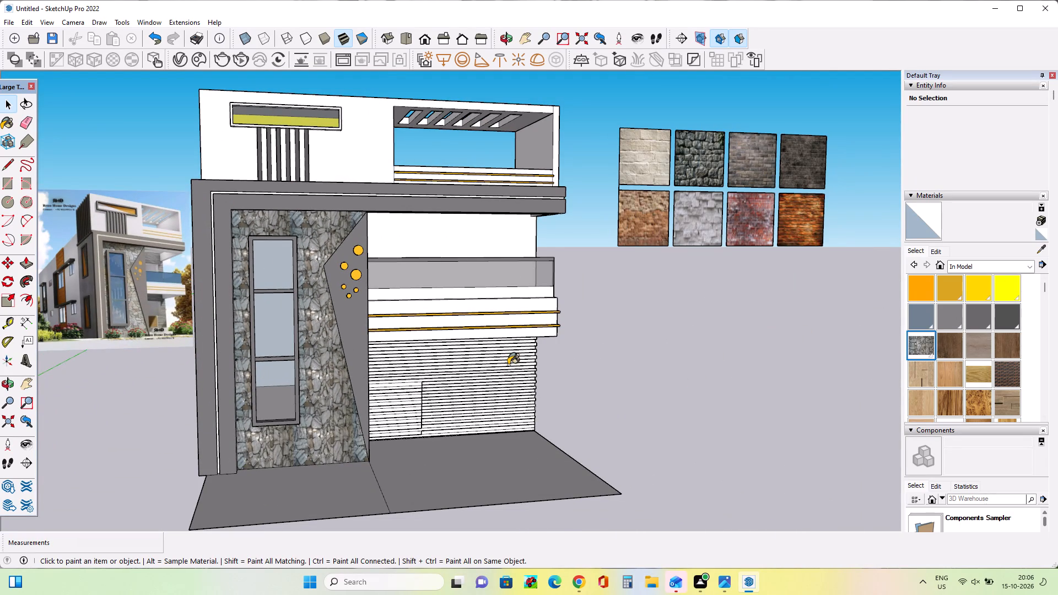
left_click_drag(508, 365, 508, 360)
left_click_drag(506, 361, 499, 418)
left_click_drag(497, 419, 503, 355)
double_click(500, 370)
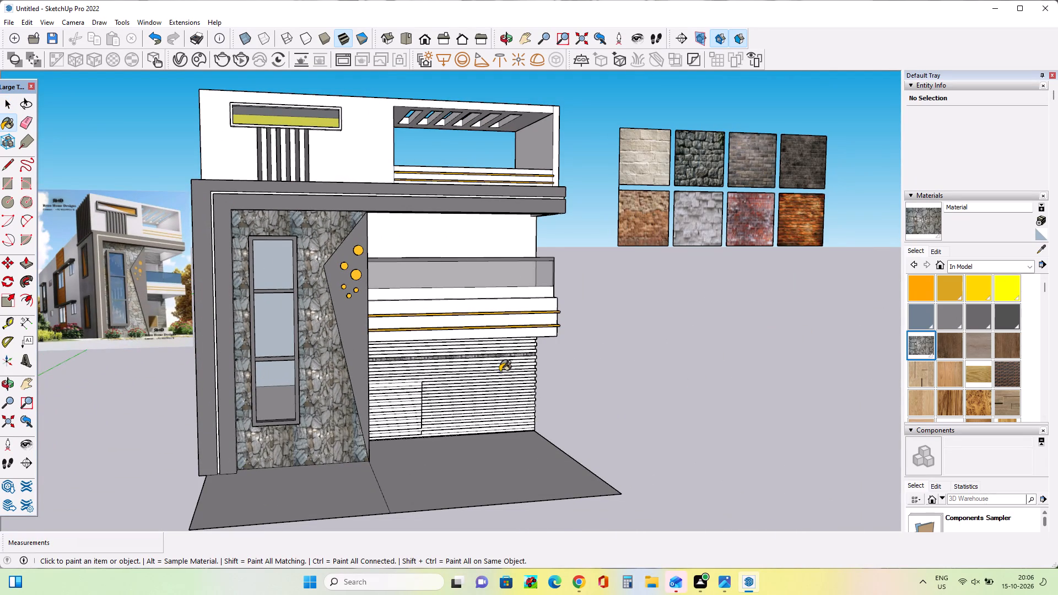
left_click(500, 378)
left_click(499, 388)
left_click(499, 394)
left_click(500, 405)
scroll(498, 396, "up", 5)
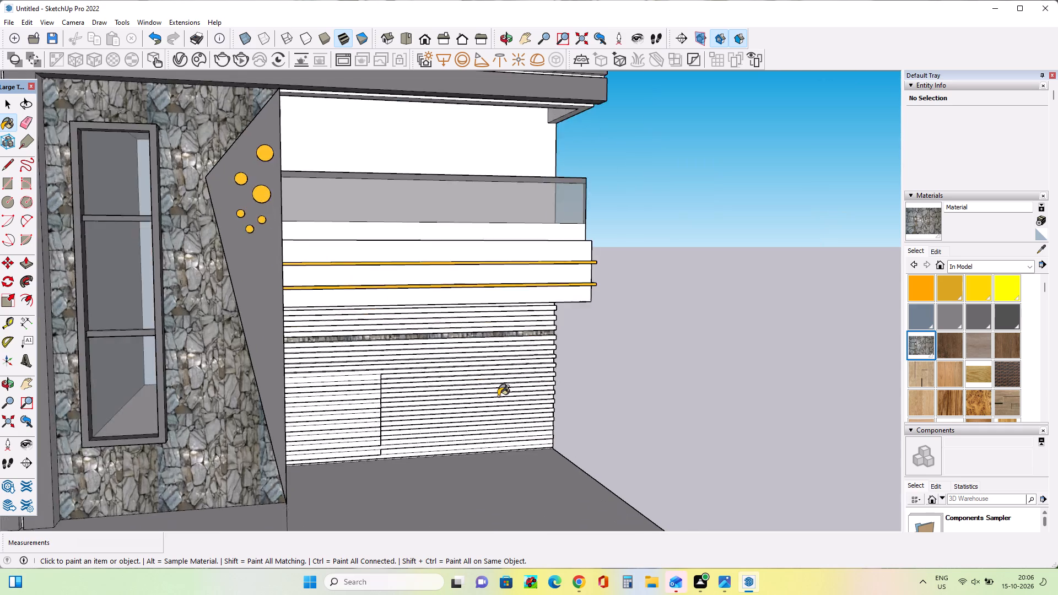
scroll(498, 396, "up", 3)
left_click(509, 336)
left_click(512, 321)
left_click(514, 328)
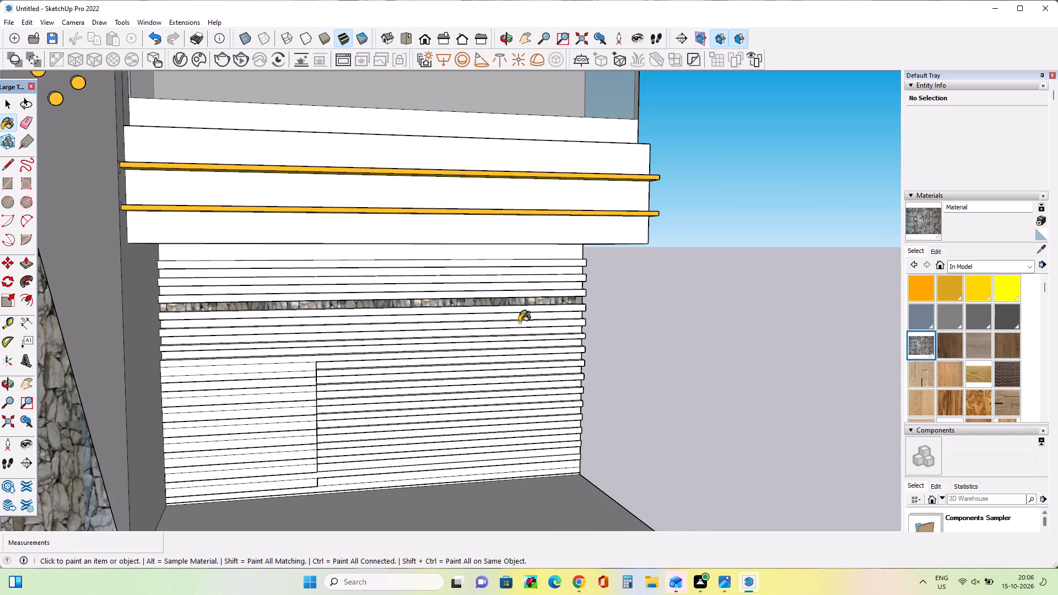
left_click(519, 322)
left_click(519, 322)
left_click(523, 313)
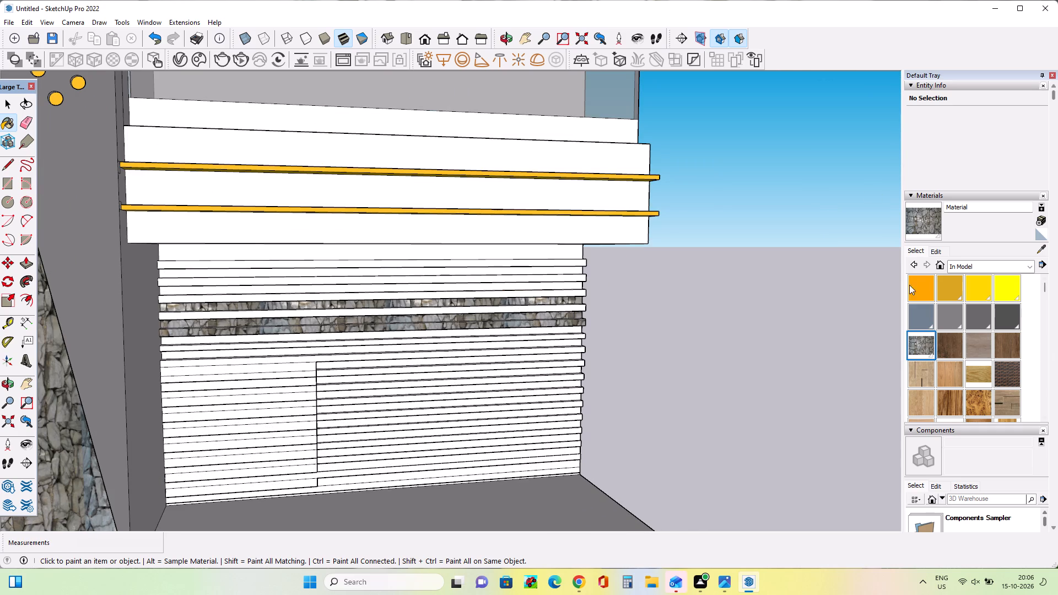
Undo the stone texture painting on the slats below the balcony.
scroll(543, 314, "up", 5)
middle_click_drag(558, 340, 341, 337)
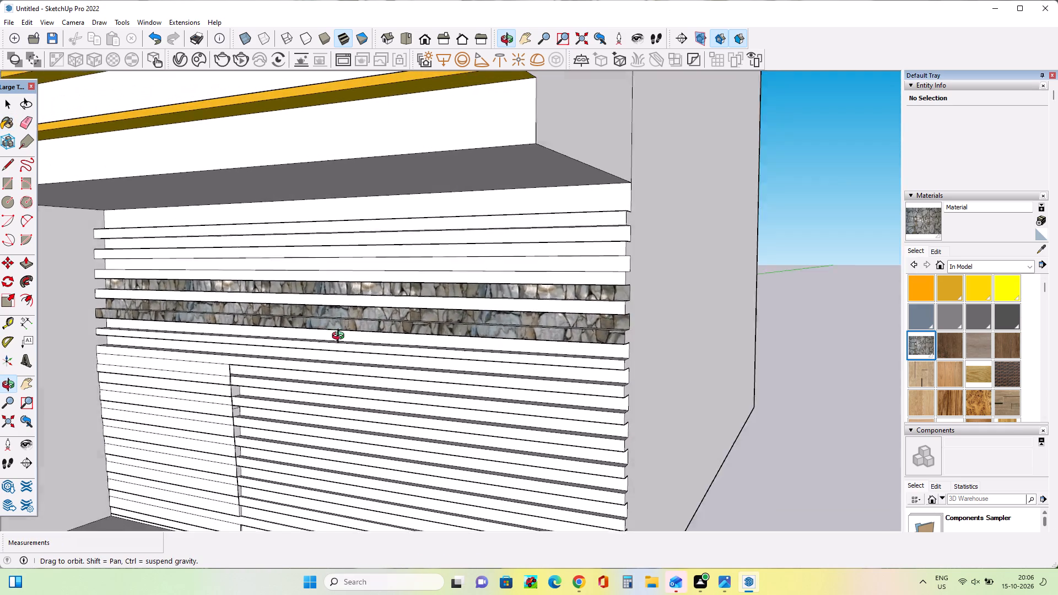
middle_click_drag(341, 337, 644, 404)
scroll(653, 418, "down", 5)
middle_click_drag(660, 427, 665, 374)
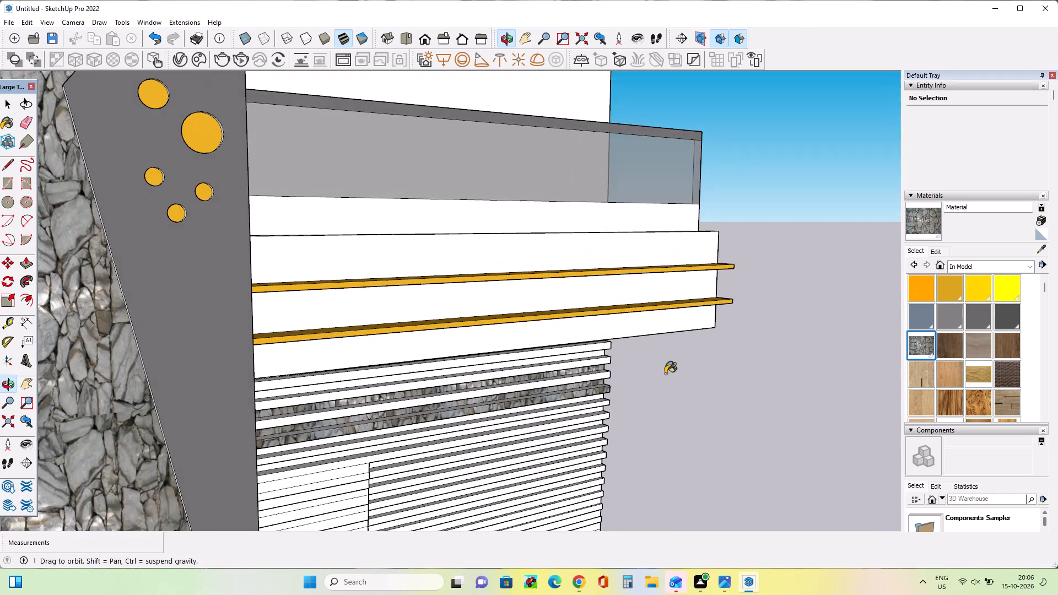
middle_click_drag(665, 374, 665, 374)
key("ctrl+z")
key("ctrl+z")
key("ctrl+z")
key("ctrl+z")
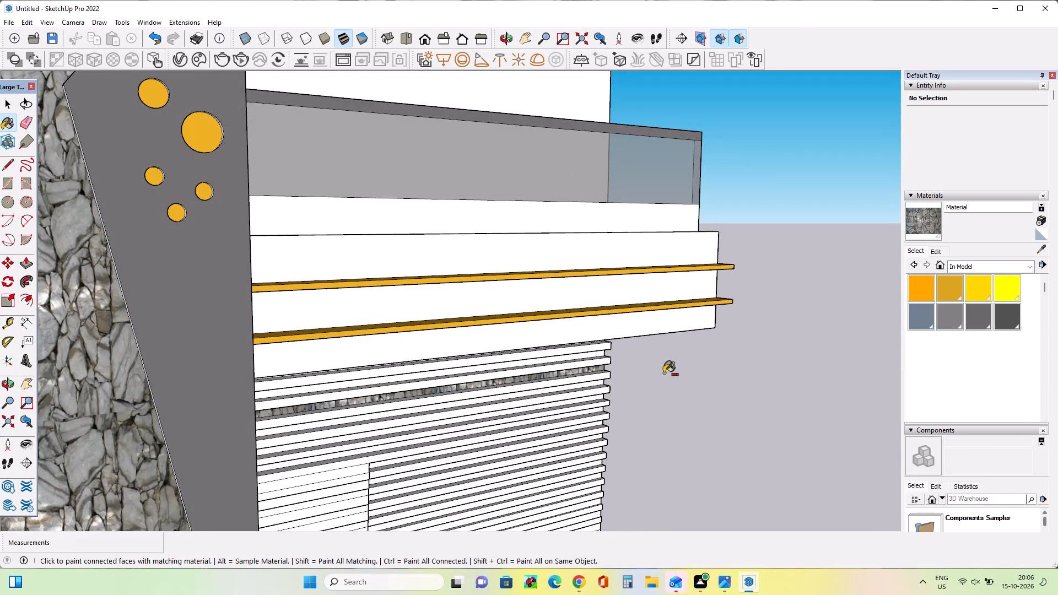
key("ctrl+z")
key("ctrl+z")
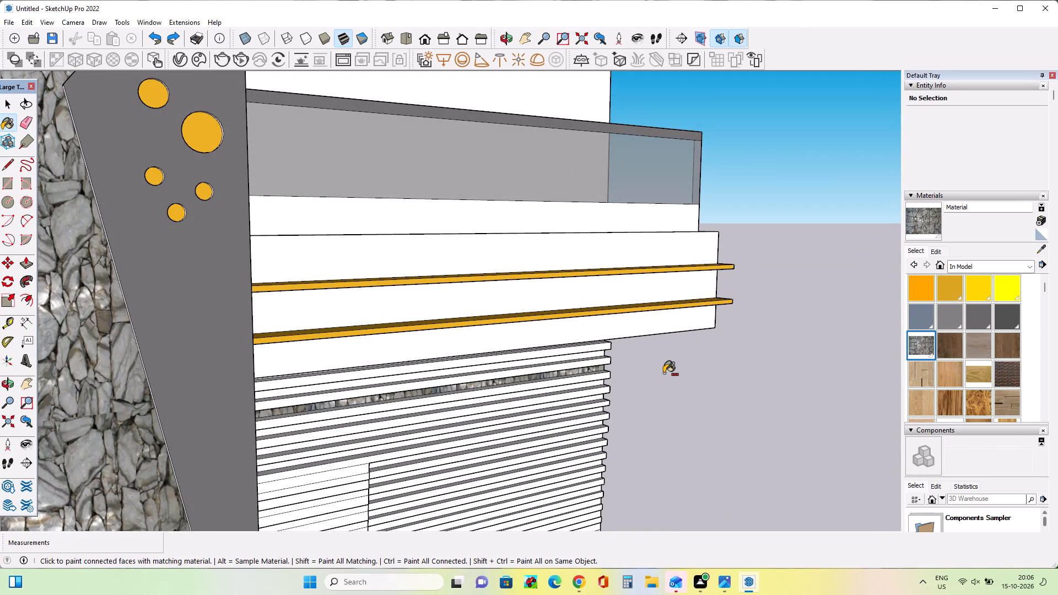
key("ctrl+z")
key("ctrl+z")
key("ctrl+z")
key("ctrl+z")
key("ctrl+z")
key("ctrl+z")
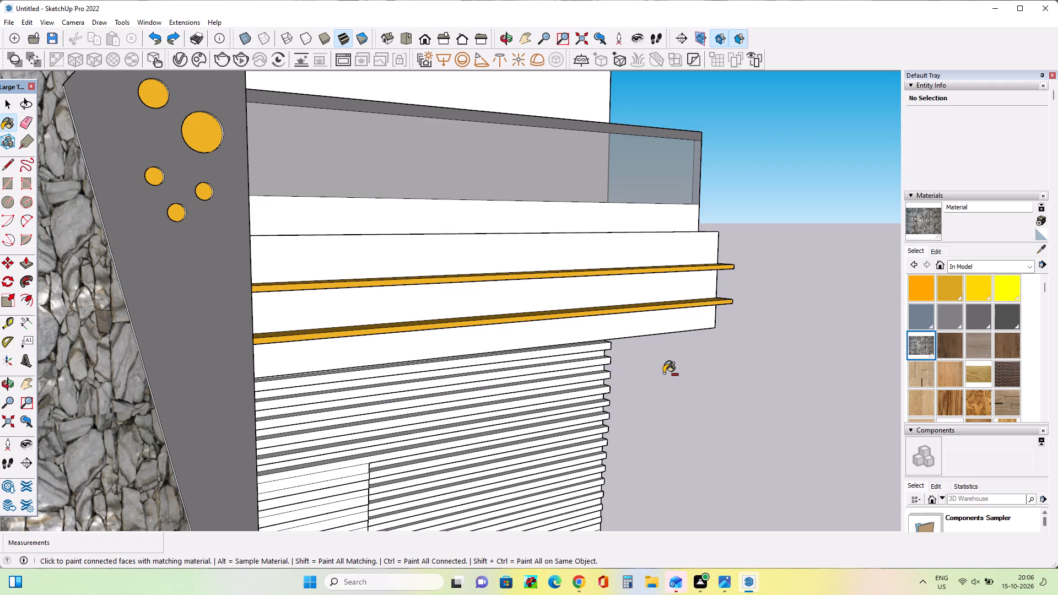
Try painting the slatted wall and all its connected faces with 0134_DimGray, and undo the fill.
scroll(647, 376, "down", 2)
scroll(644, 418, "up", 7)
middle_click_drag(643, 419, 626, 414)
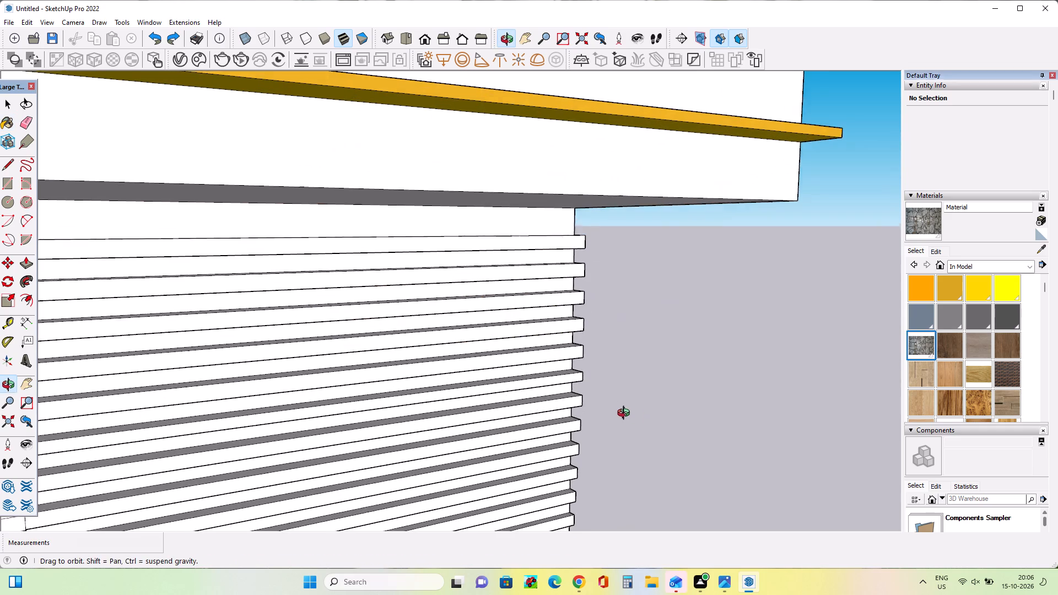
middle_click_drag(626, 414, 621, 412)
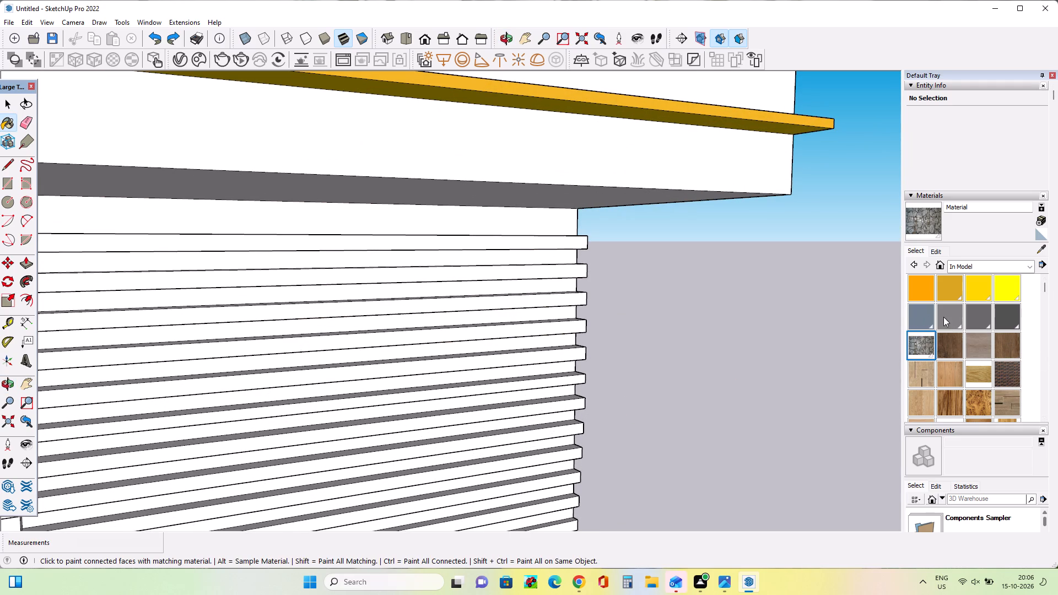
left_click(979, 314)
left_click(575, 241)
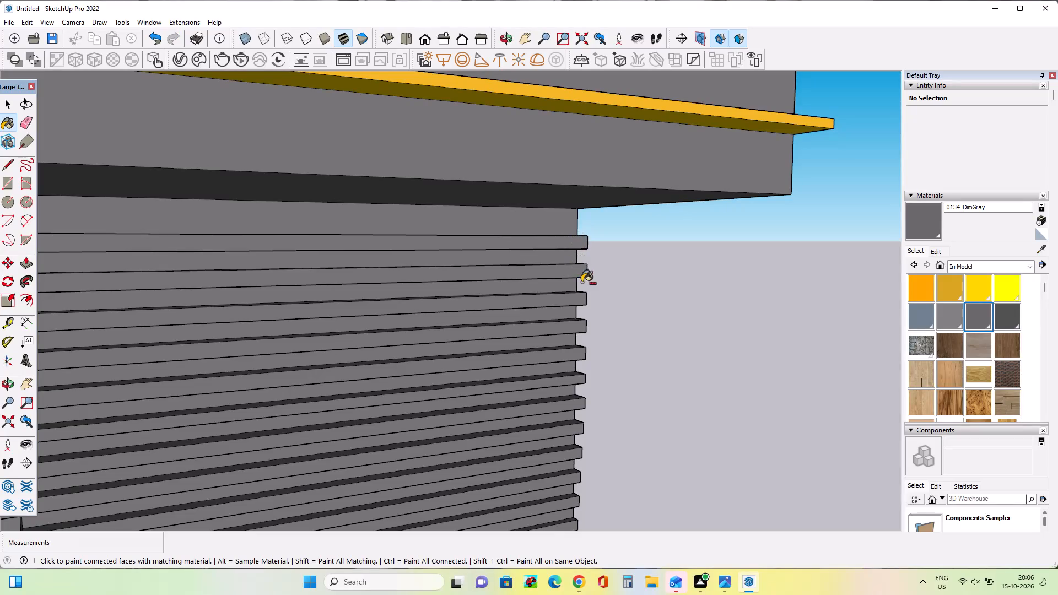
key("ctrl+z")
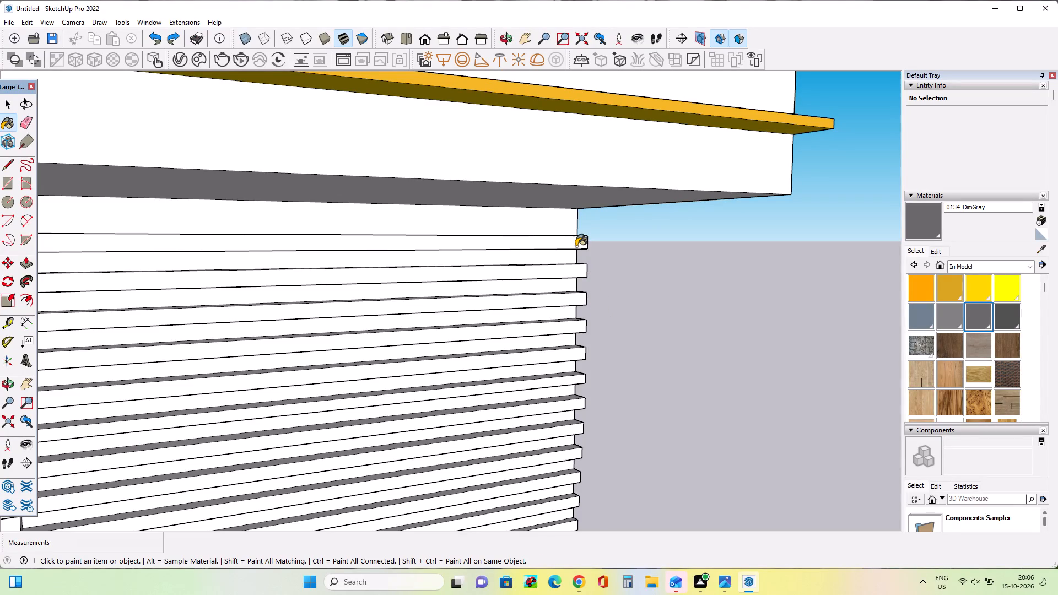
Paint the front faces of the upper slats below the balcony one by one with 0134_DimGray.
left_click(576, 246)
left_click(577, 273)
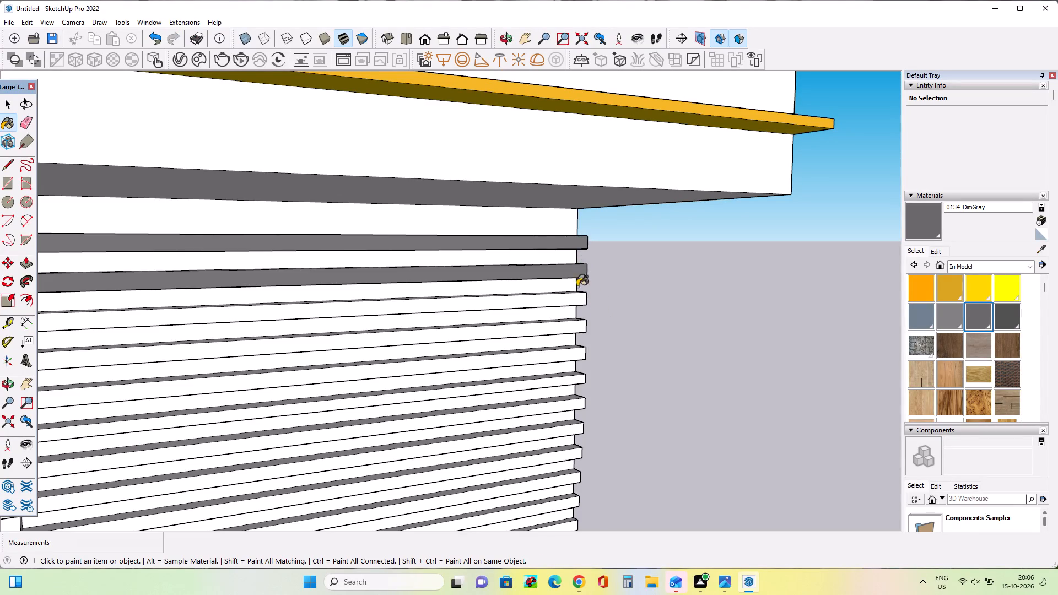
left_click(576, 299)
left_click(577, 329)
left_click(579, 352)
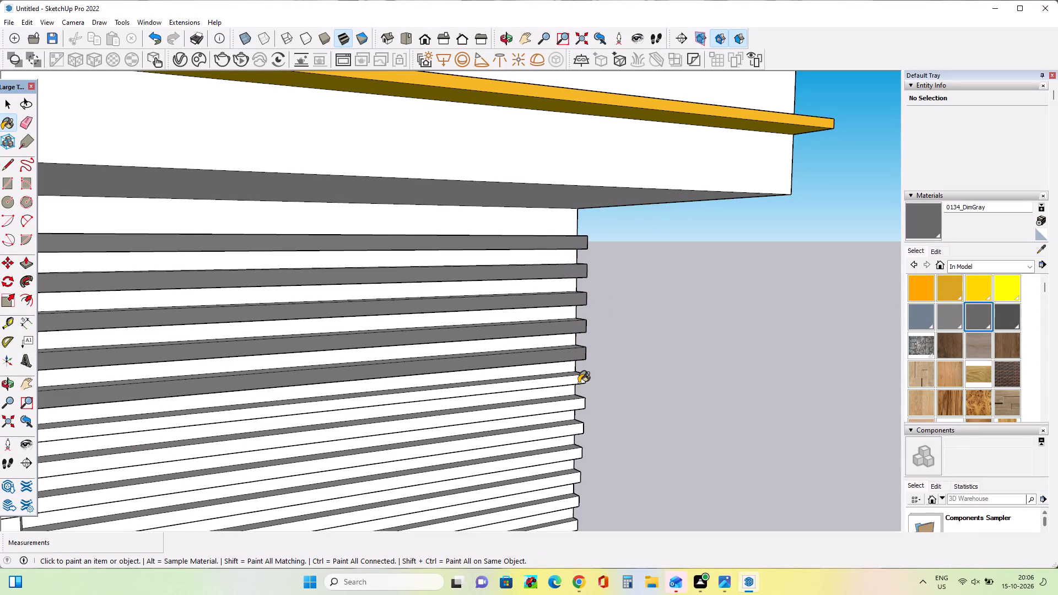
left_click(579, 383)
left_click(578, 402)
left_click(580, 428)
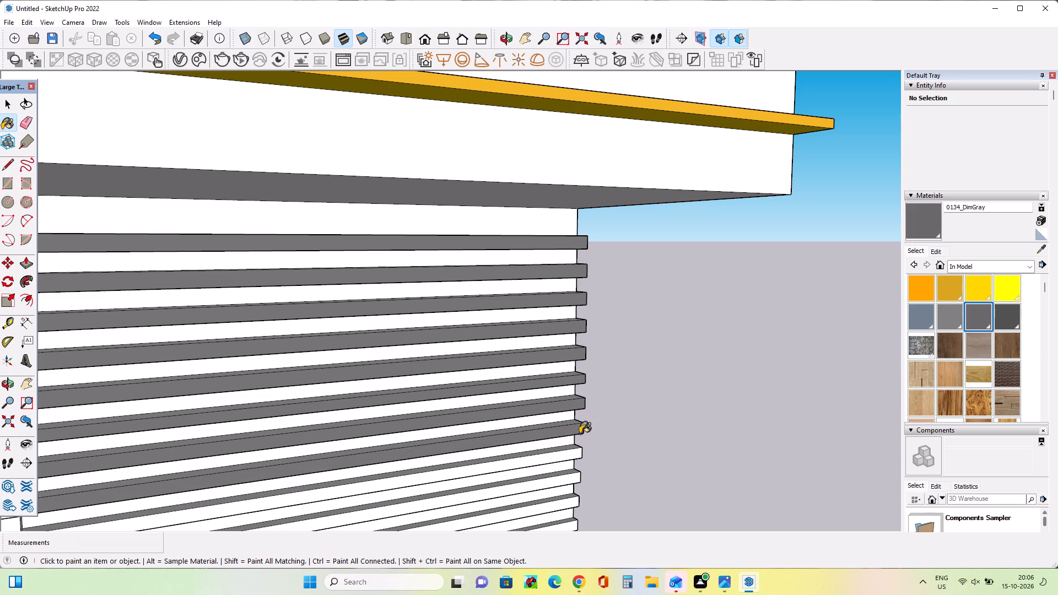
left_click(577, 451)
left_click(575, 480)
left_click(571, 510)
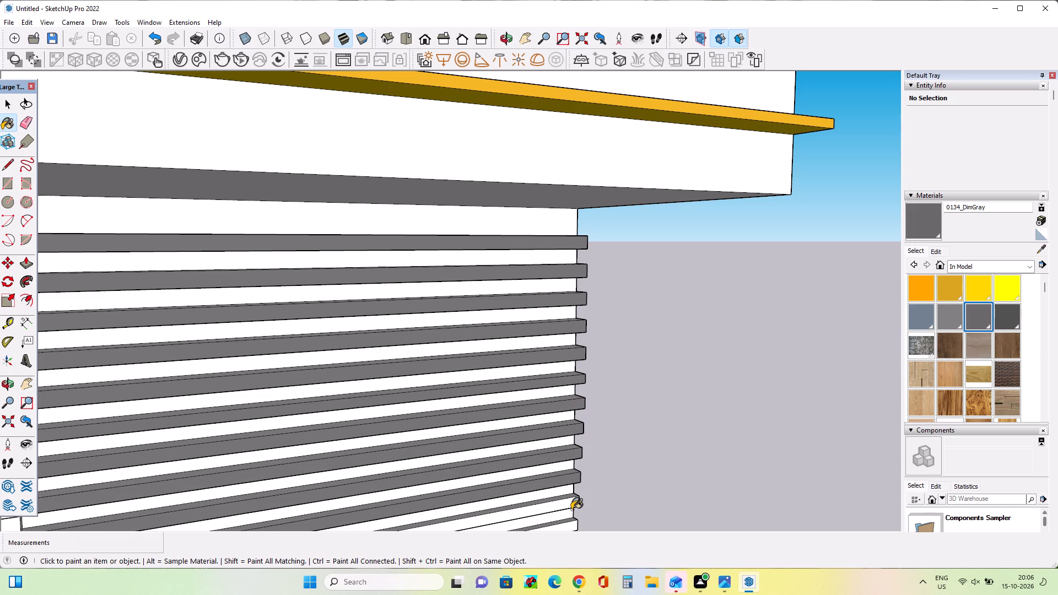
key("ctrl+z")
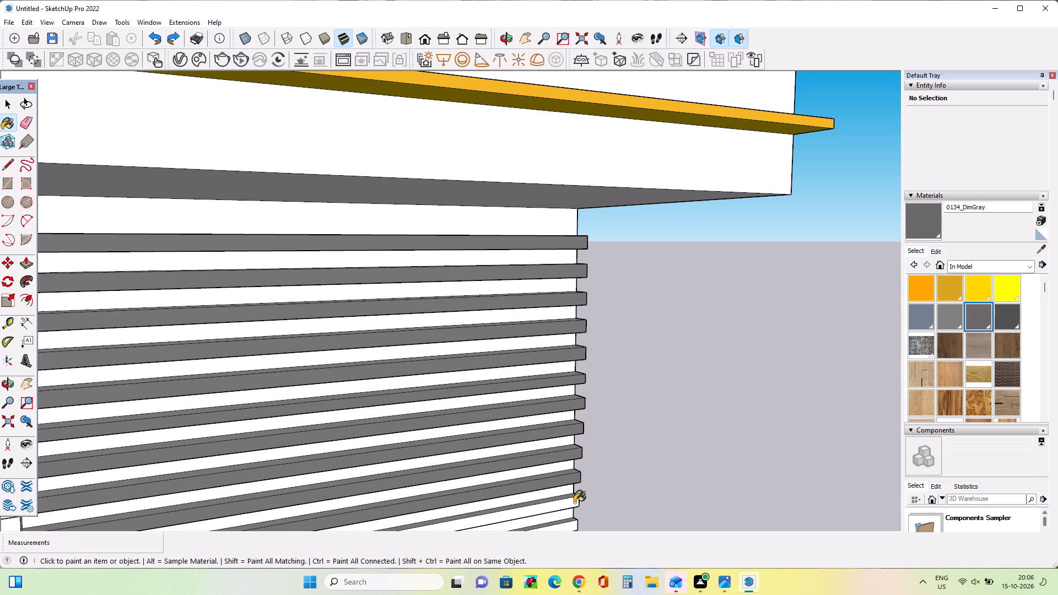
left_click(574, 502)
left_click(574, 523)
Paint the remaining front faces of the slats near the wall's base with 0134_DimGray.
scroll(655, 454, "down", 5)
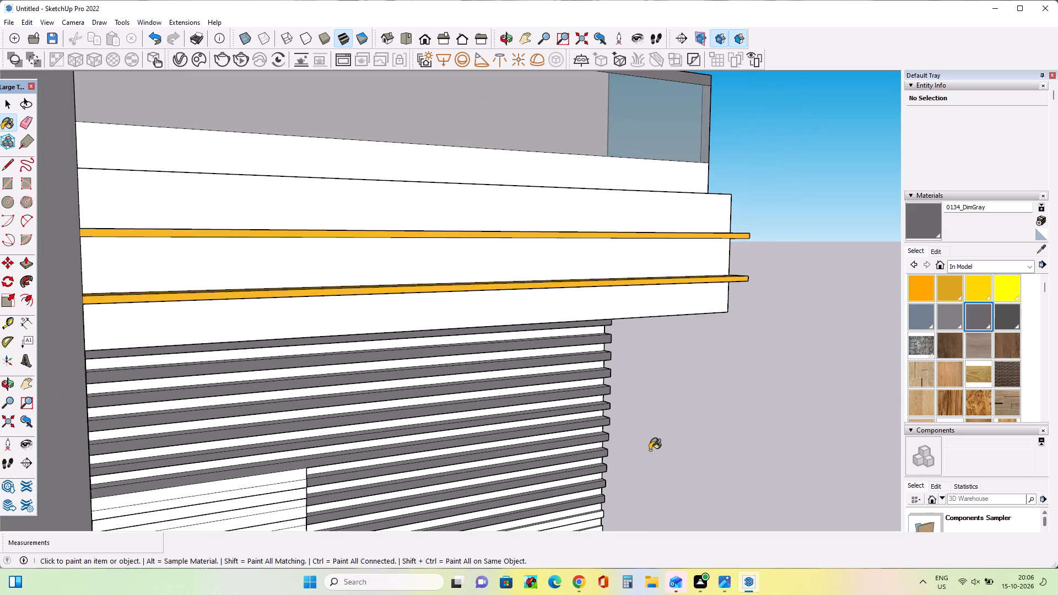
middle_click_drag(696, 468, 522, 334)
scroll(522, 334, "down", 3)
scroll(439, 339, "down", 11)
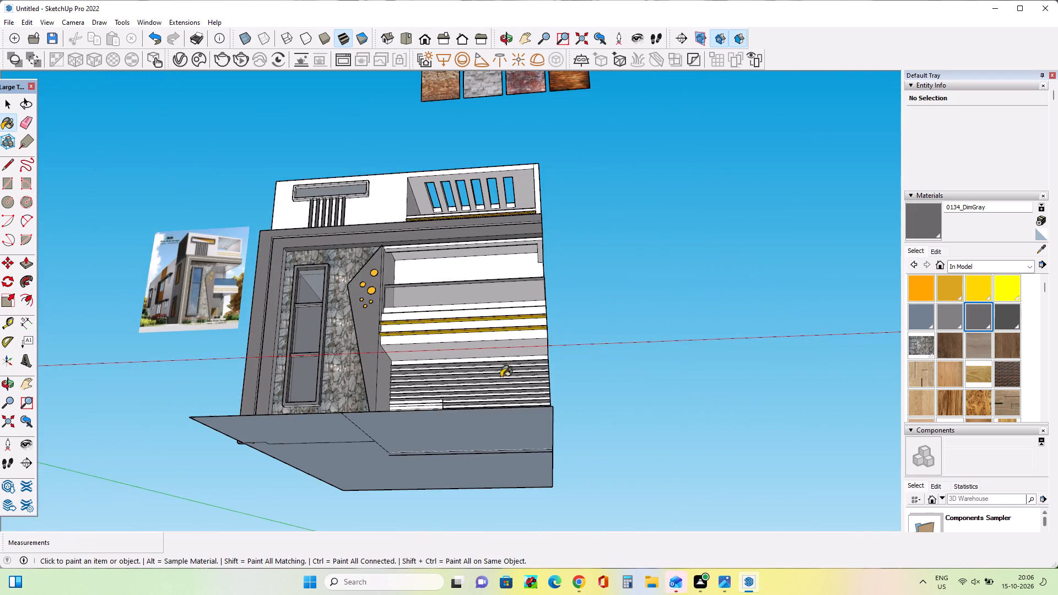
middle_click_drag(568, 392, 550, 518)
scroll(530, 423, "up", 2)
scroll(530, 422, "down", 1)
scroll(530, 422, "up", 14)
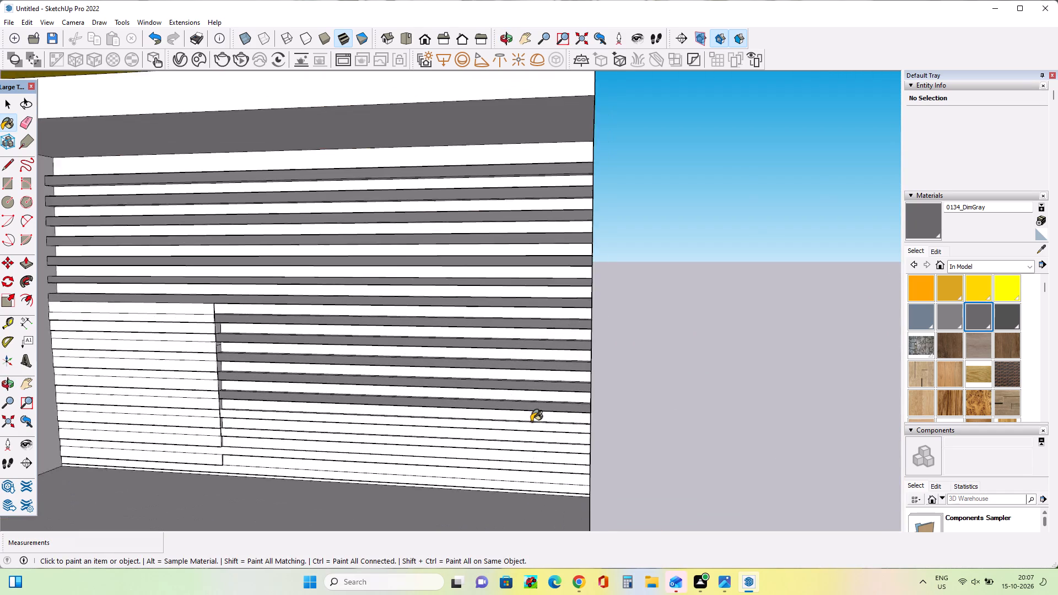
left_click(562, 430)
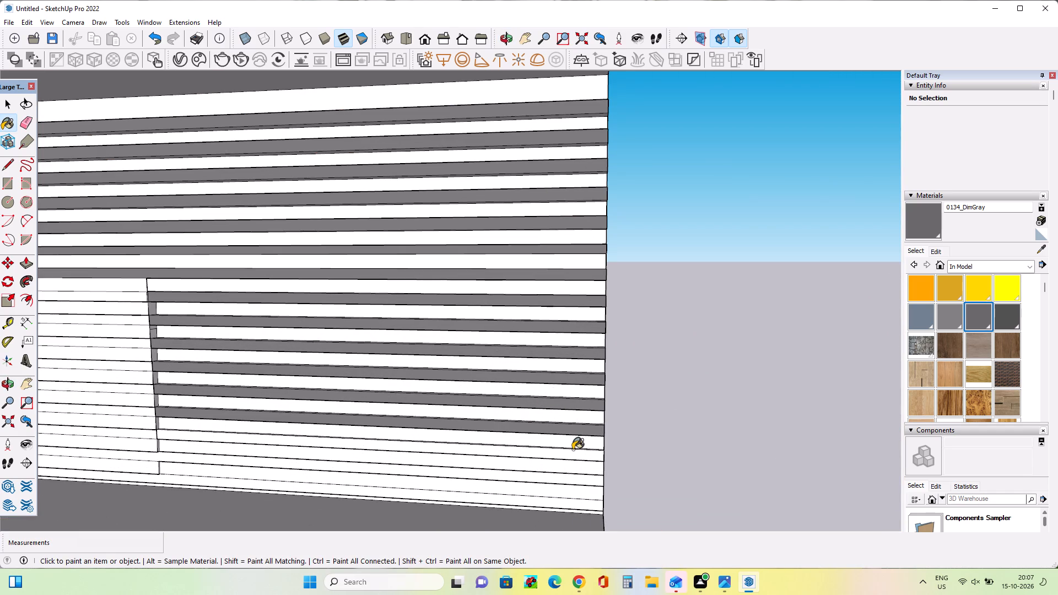
left_click(573, 450)
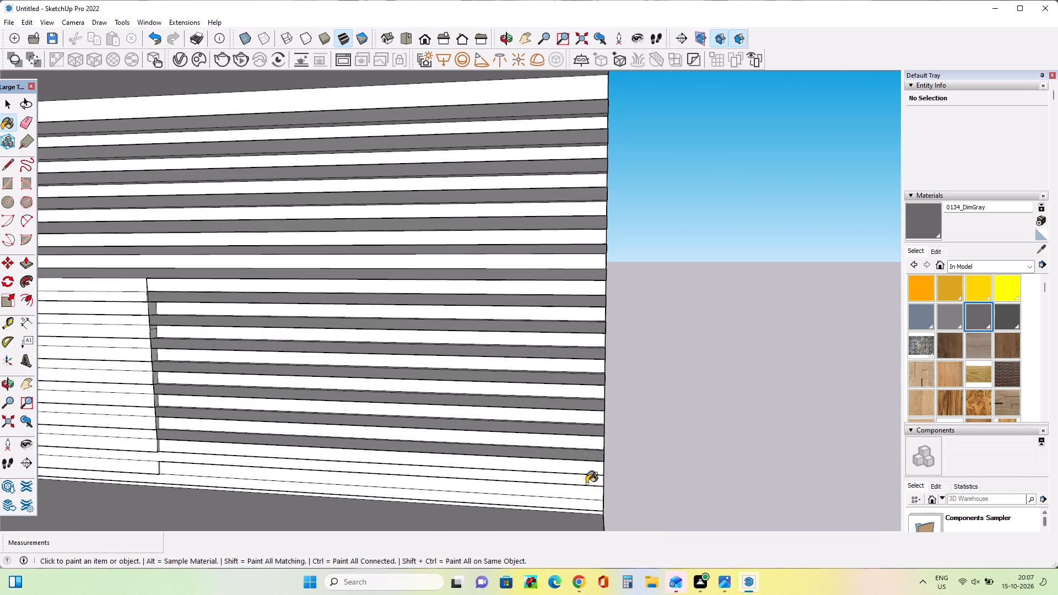
middle_click_drag(603, 489, 447, 483)
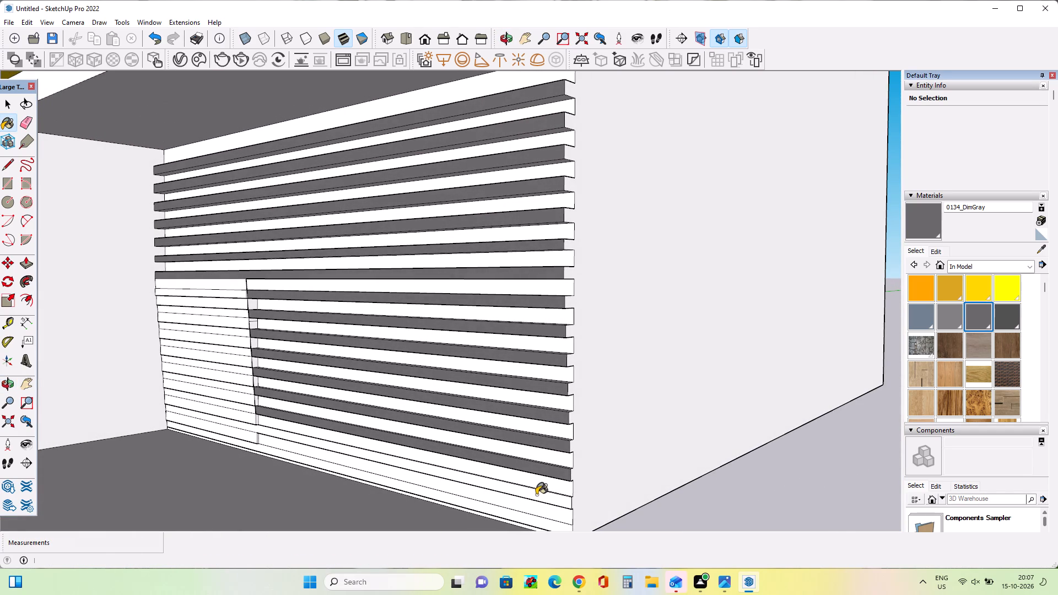
left_click(536, 495)
left_click(527, 517)
Paint the top faces of the slats, from the upper ones down to the base, with 0134_DimGray.
middle_click_drag(496, 507, 520, 523)
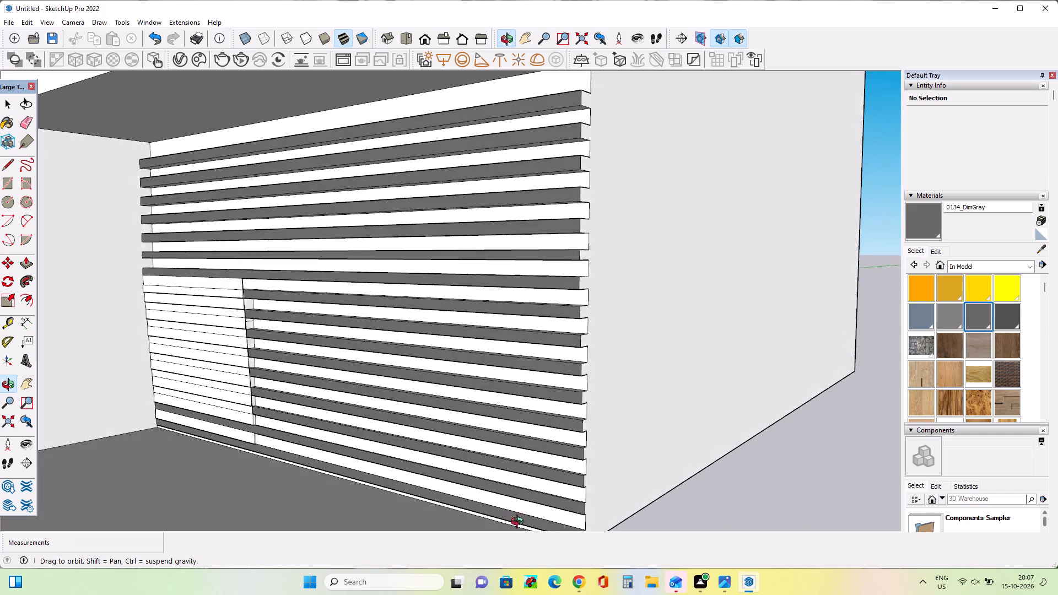
middle_click_drag(520, 523, 671, 533)
middle_click_drag(473, 314, 545, 467)
scroll(420, 309, "up", 4)
scroll(458, 393, "up", 1)
middle_click_drag(458, 393, 460, 359)
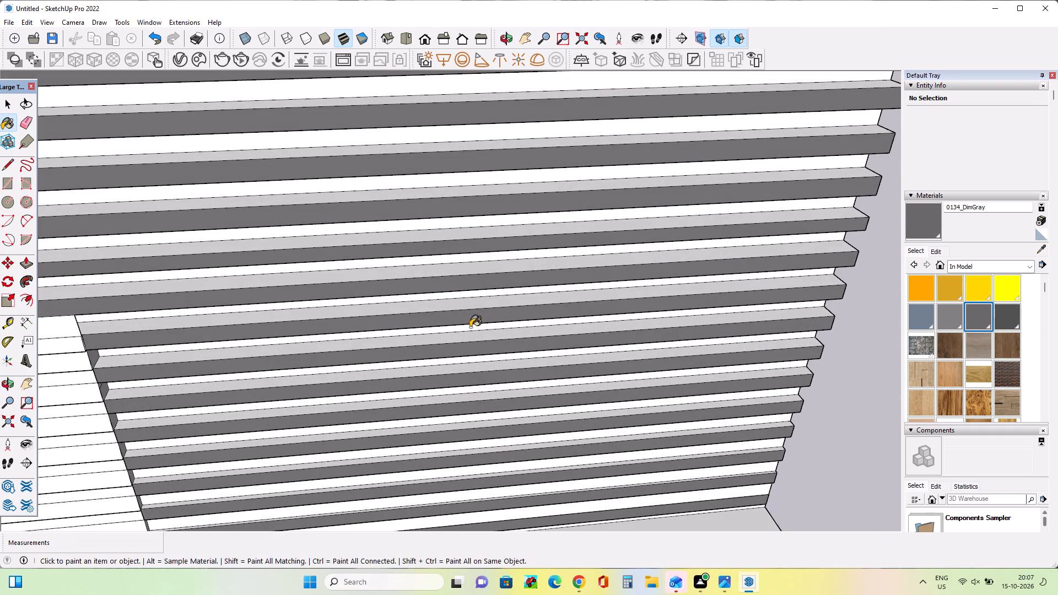
left_click(558, 96)
left_click(563, 142)
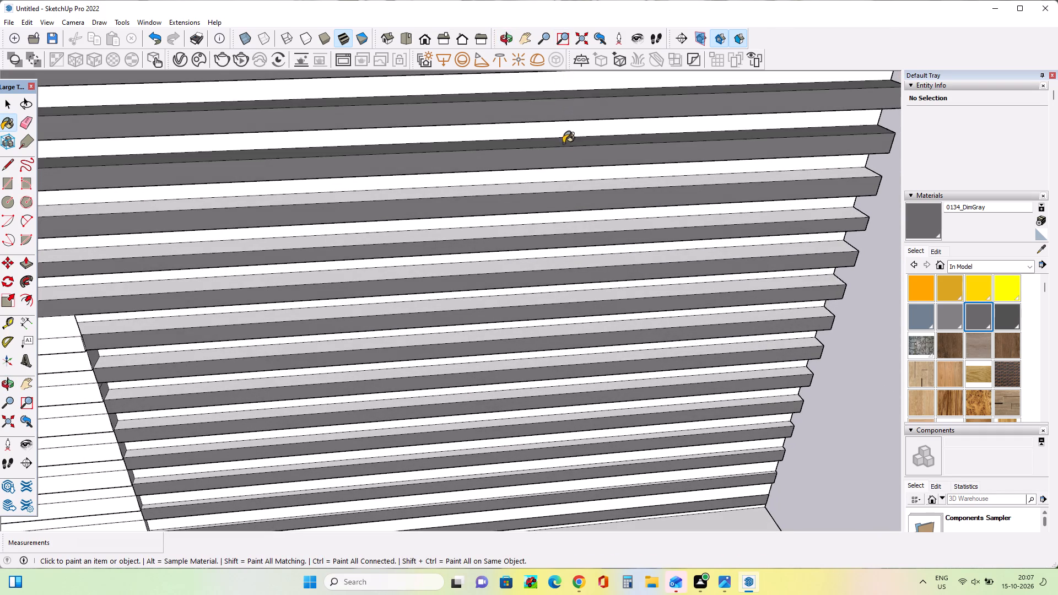
left_click(574, 182)
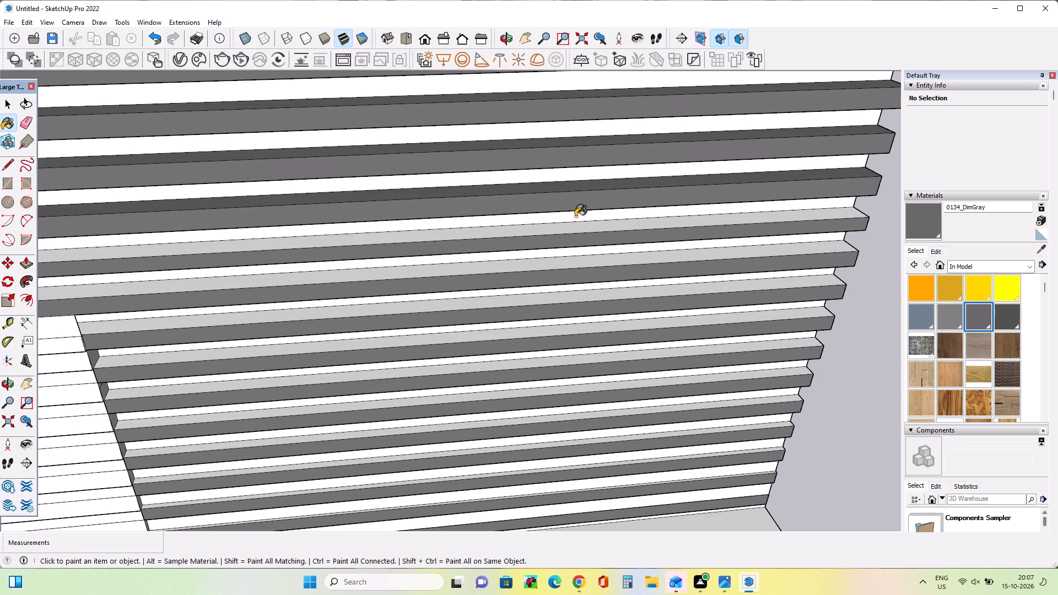
left_click(576, 226)
left_click(601, 258)
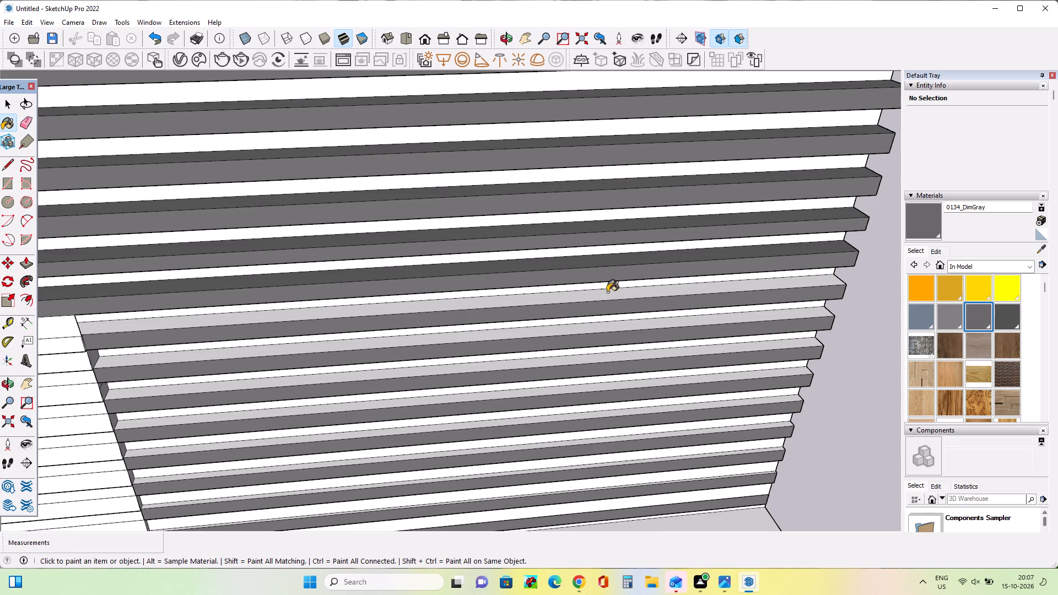
left_click(608, 296)
left_click(618, 326)
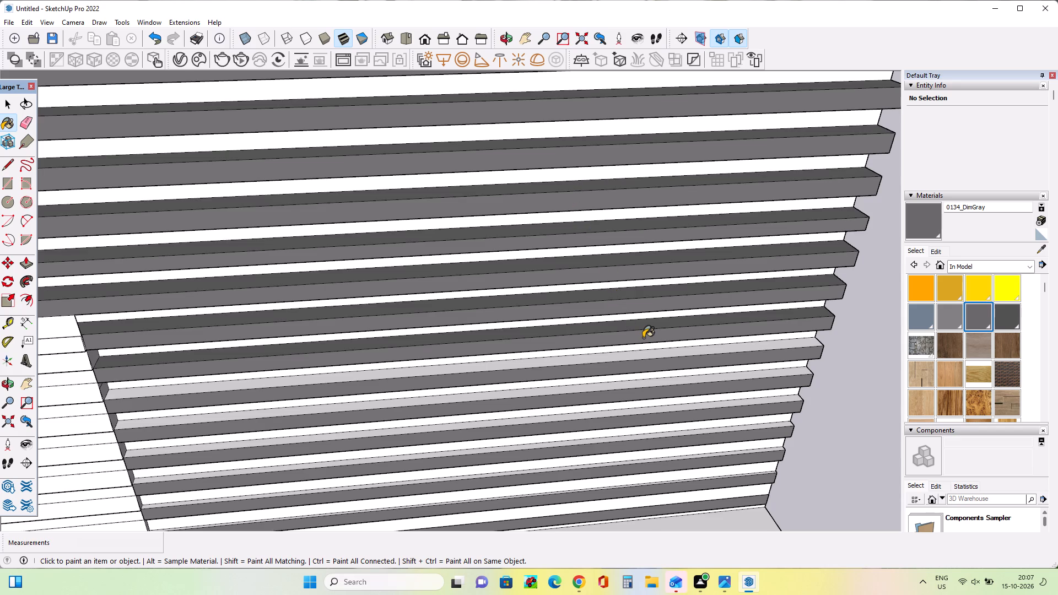
left_click(741, 349)
left_click(753, 372)
left_click(773, 402)
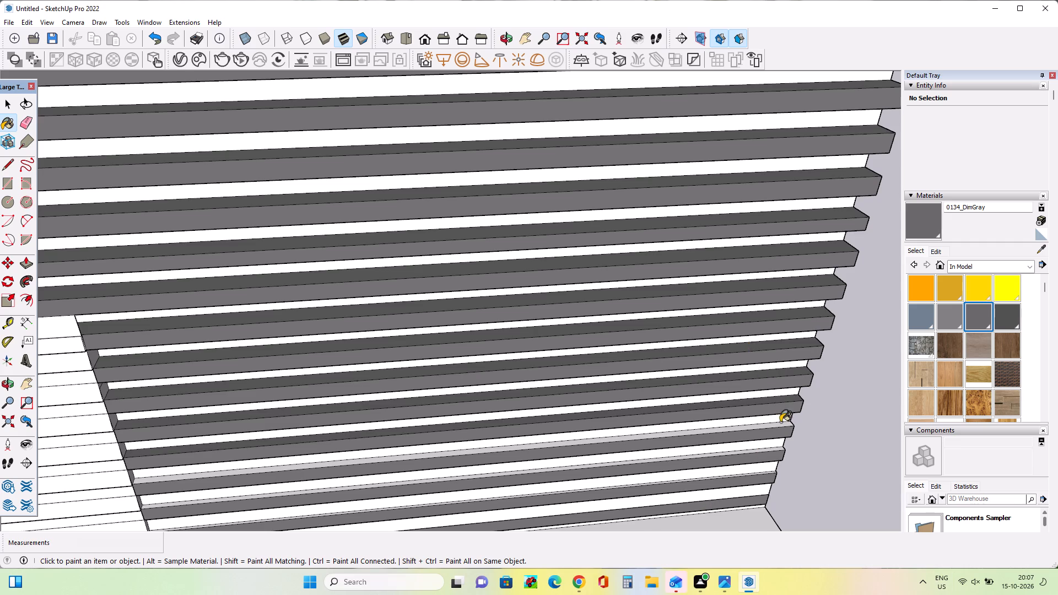
left_click(780, 424)
left_click(780, 450)
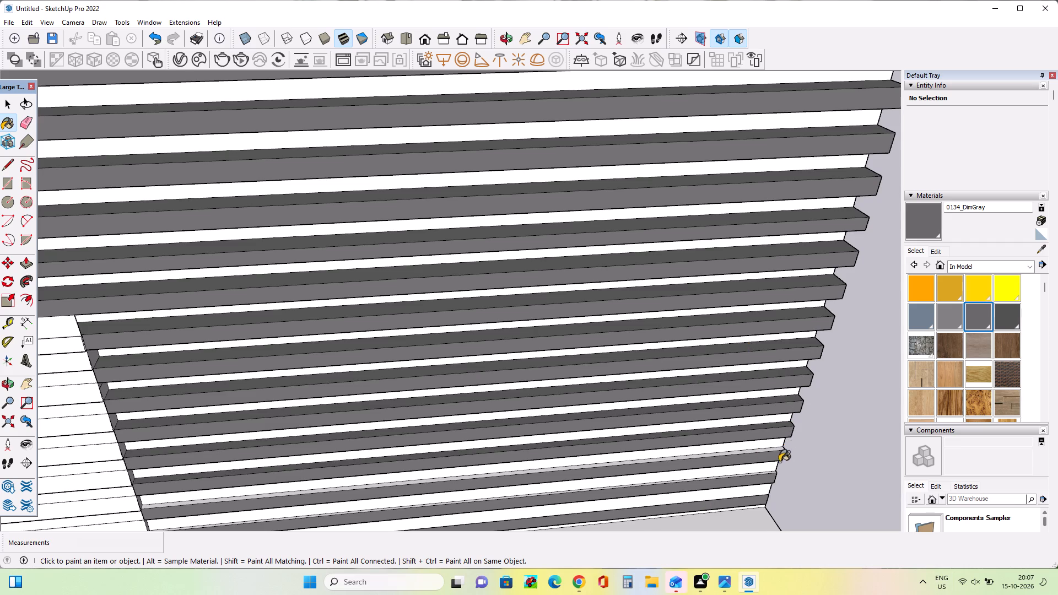
scroll(777, 455, "up", 5)
left_click(778, 445)
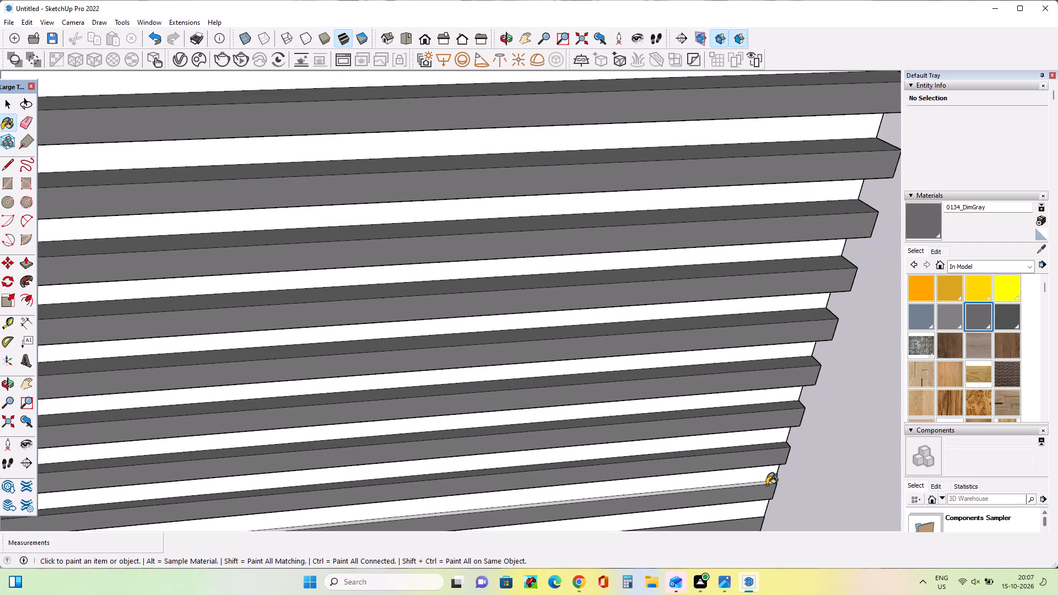
left_click(768, 483)
Compare the painted slatted wall and the overall facade with the reference picture.
scroll(754, 497, "down", 7)
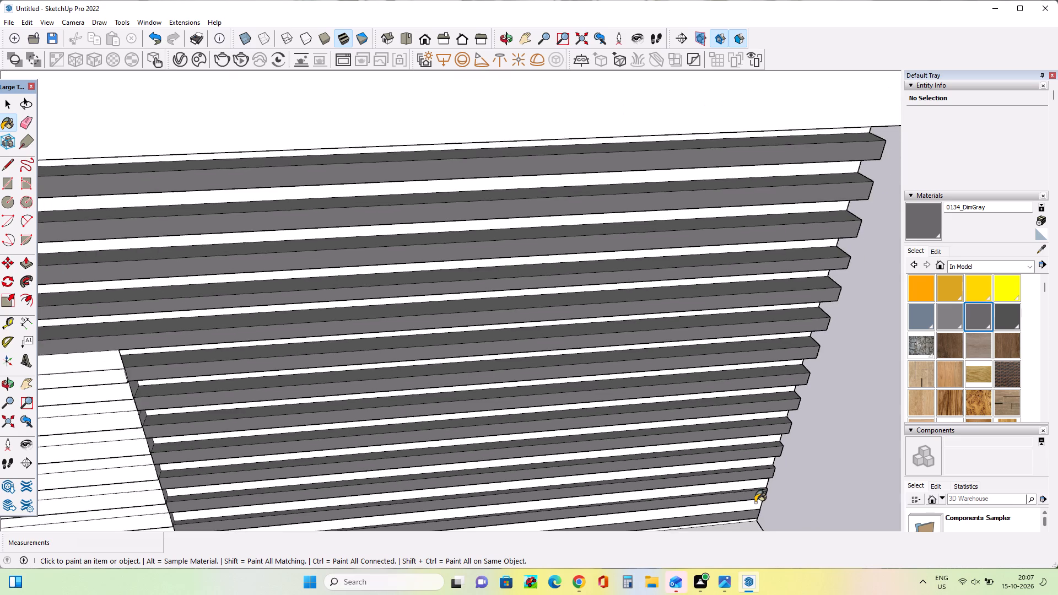
scroll(755, 502, "down", 10)
middle_click_drag(600, 480, 549, 286)
scroll(544, 279, "down", 4)
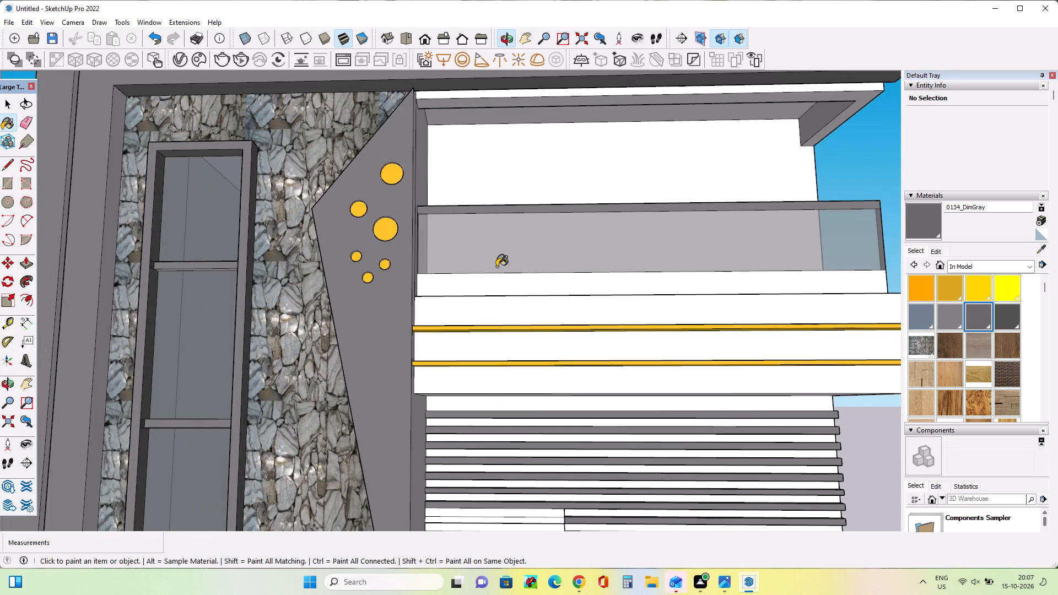
scroll(496, 267, "down", 7)
middle_click_drag(537, 315, 555, 347)
scroll(555, 347, "down", 1)
scroll(559, 339, "up", 3)
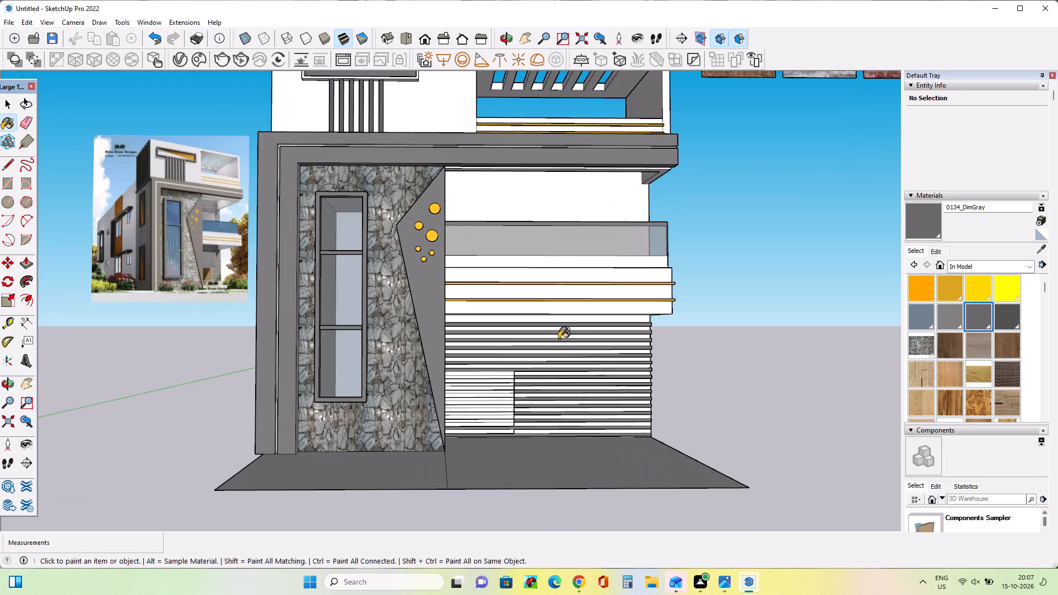
middle_click_drag(559, 338, 593, 366)
scroll(581, 366, "down", 1)
scroll(237, 295, "up", 6)
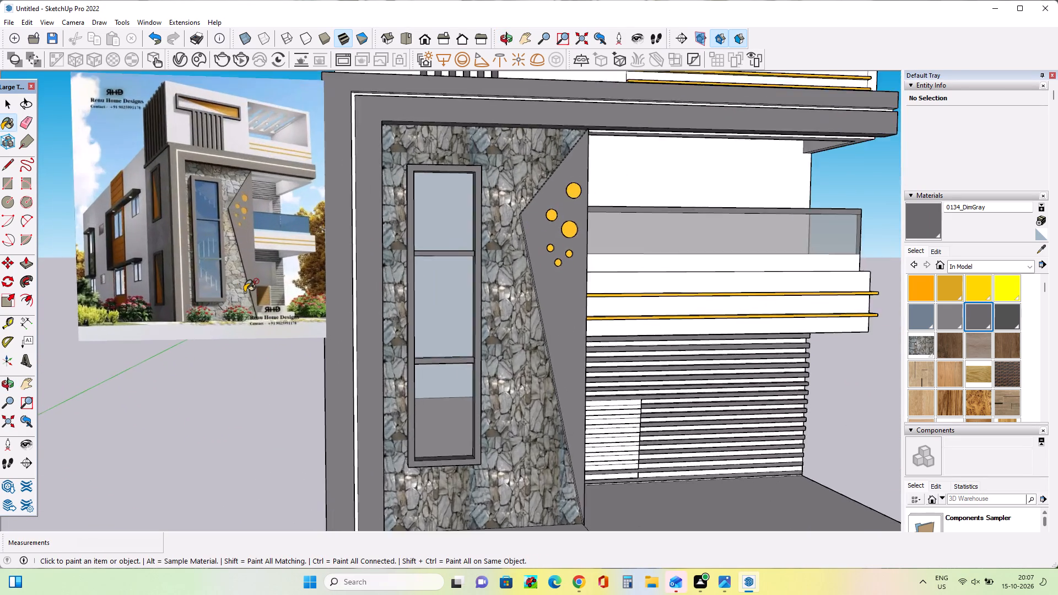
scroll(246, 291, "up", 6)
scroll(250, 286, "down", 13)
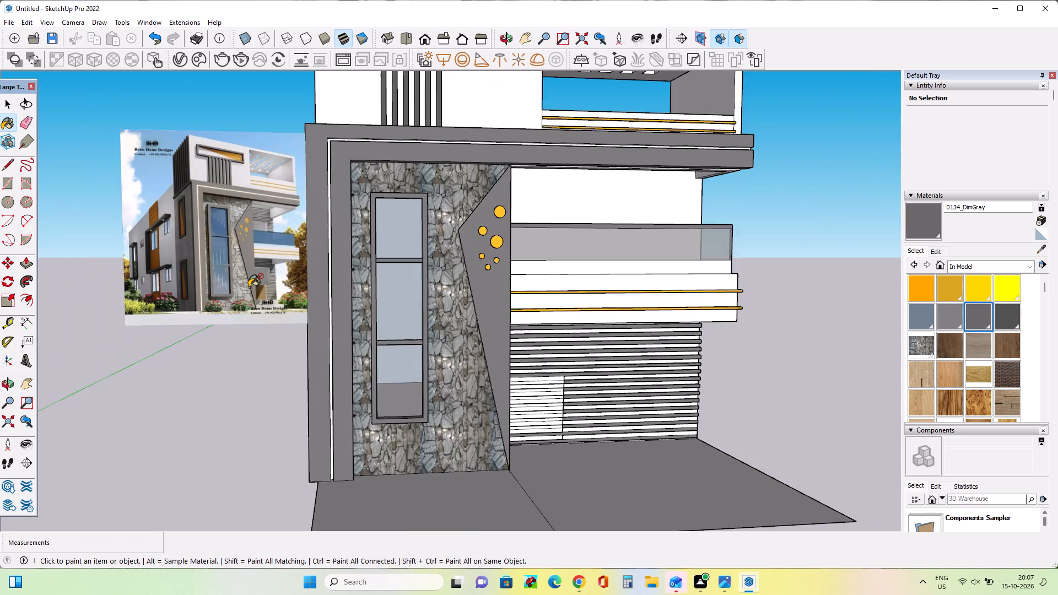
scroll(250, 286, "down", 3)
scroll(560, 376, "up", 3)
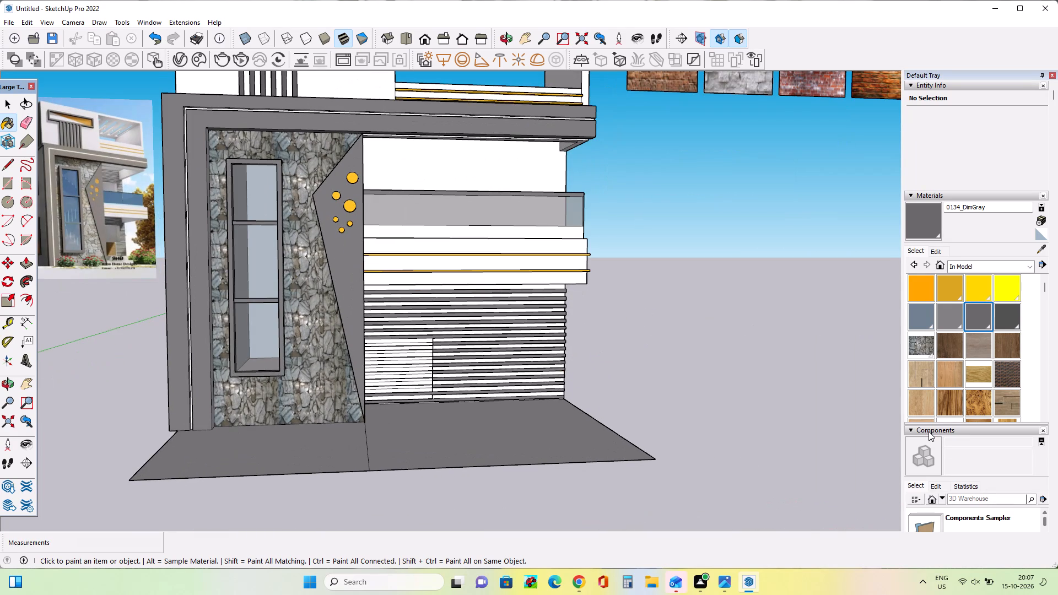
Paint strips of the flattened rectangle in the slatted wall with the wood texture Material17.
left_click(924, 406)
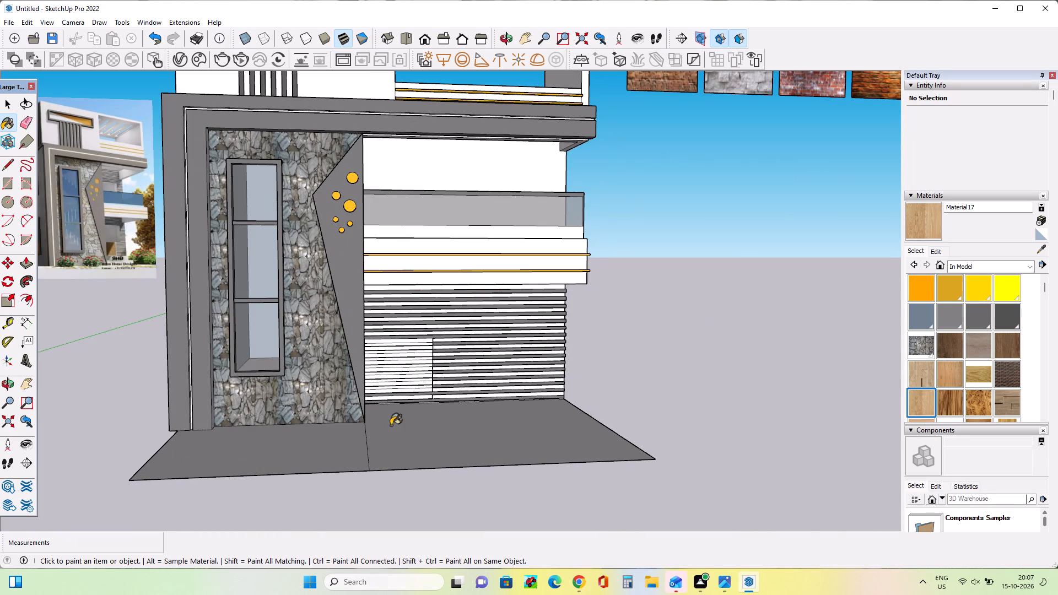
left_click(404, 380)
left_click(409, 366)
left_click_drag(411, 354, 412, 377)
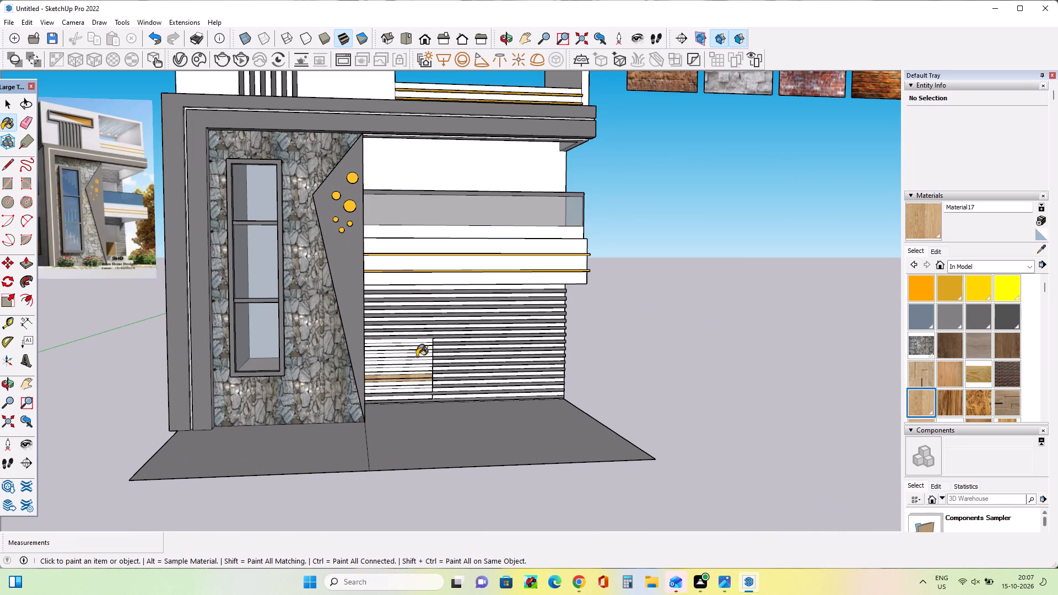
left_click(417, 356)
left_click(415, 365)
left_click(414, 376)
left_click(426, 361)
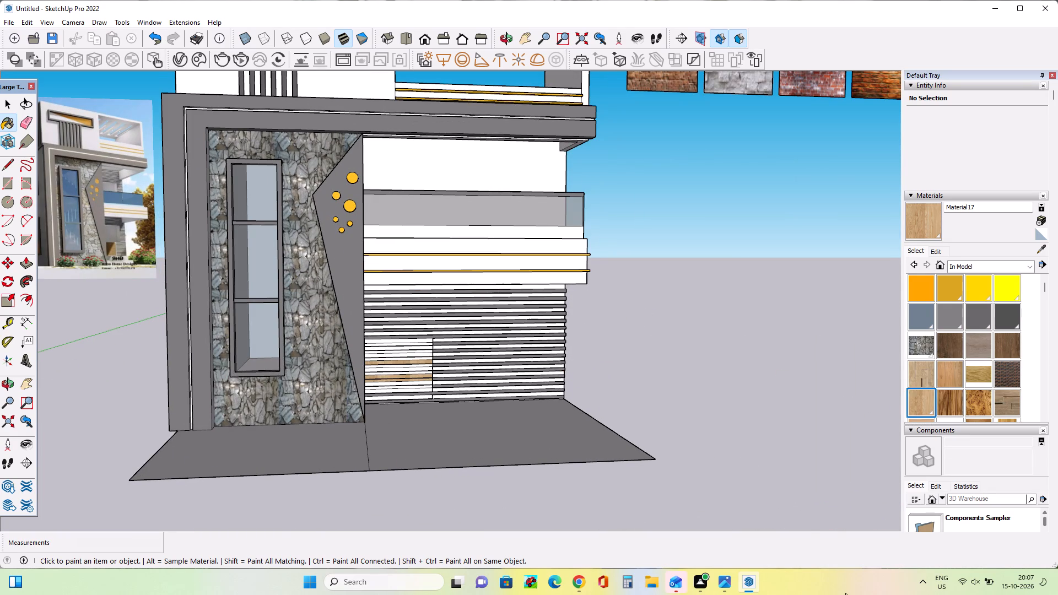
Undo the most recent wood texture painting on the flattened rectangle's strips.
key("ctrl+z")
left_click_drag(846, 578, 851, 594, "ctrl")
key("ctrl+z")
right_click(851, 594, "ctrl")
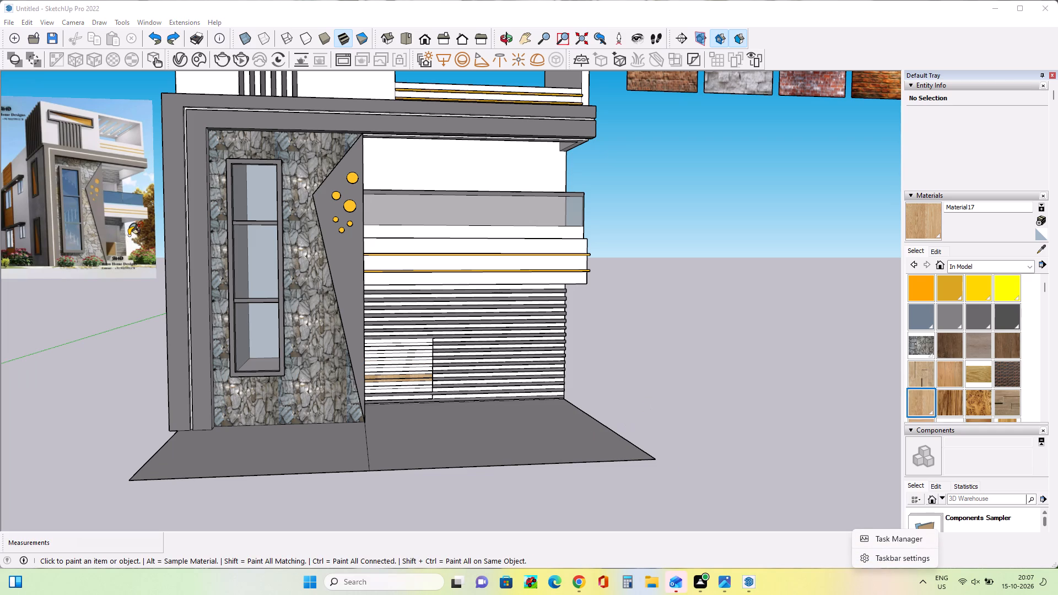
Examine the wooden door and surrounding slatted wall in the reference picture against the modelled facade.
scroll(131, 235, "up", 19)
scroll(71, 256, "up", 2)
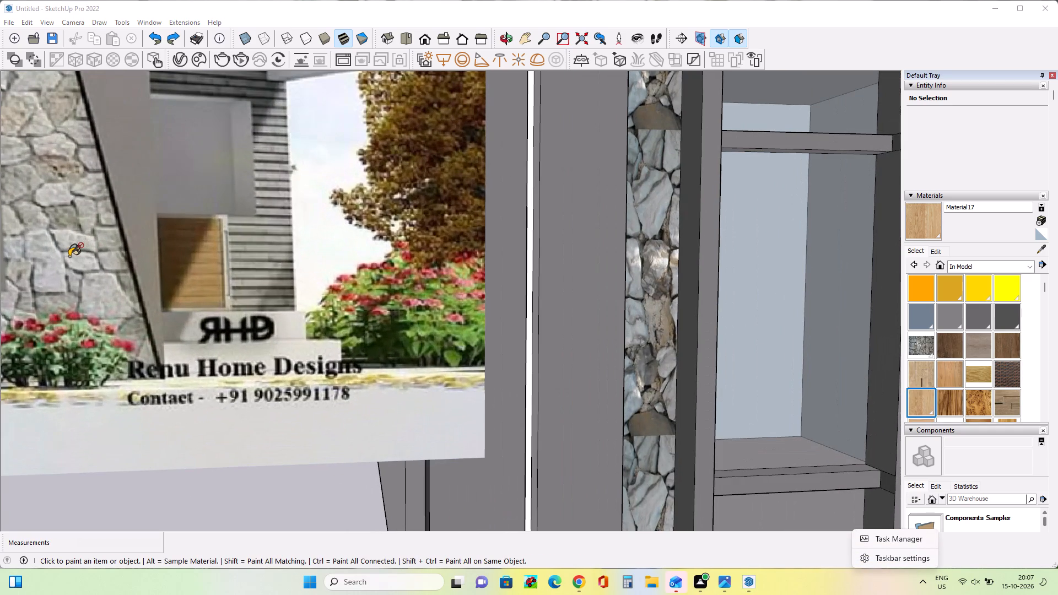
scroll(71, 256, "down", 6)
scroll(118, 259, "up", 9)
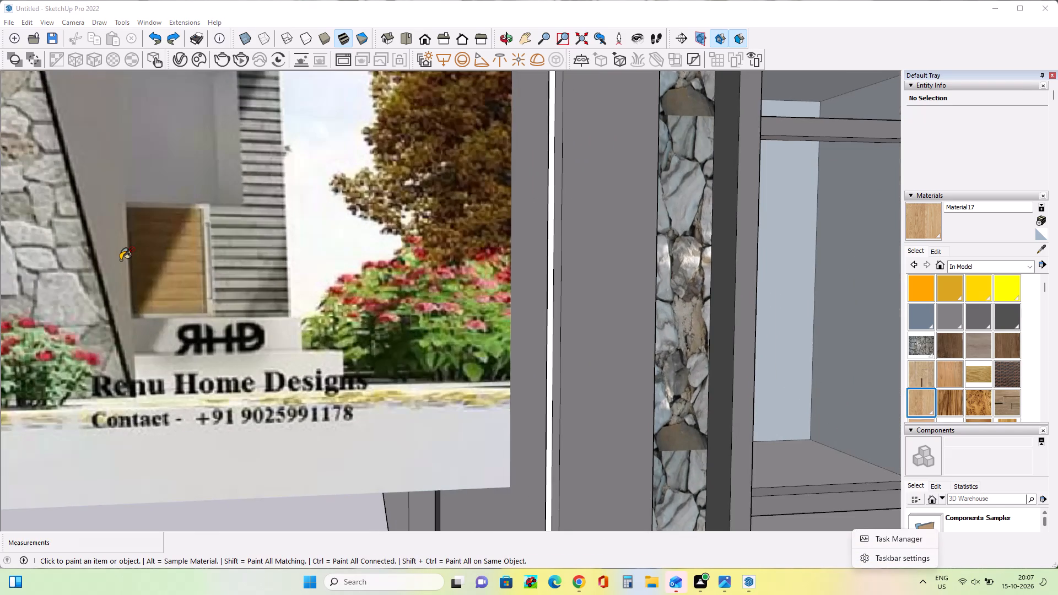
scroll(122, 259, "down", 17)
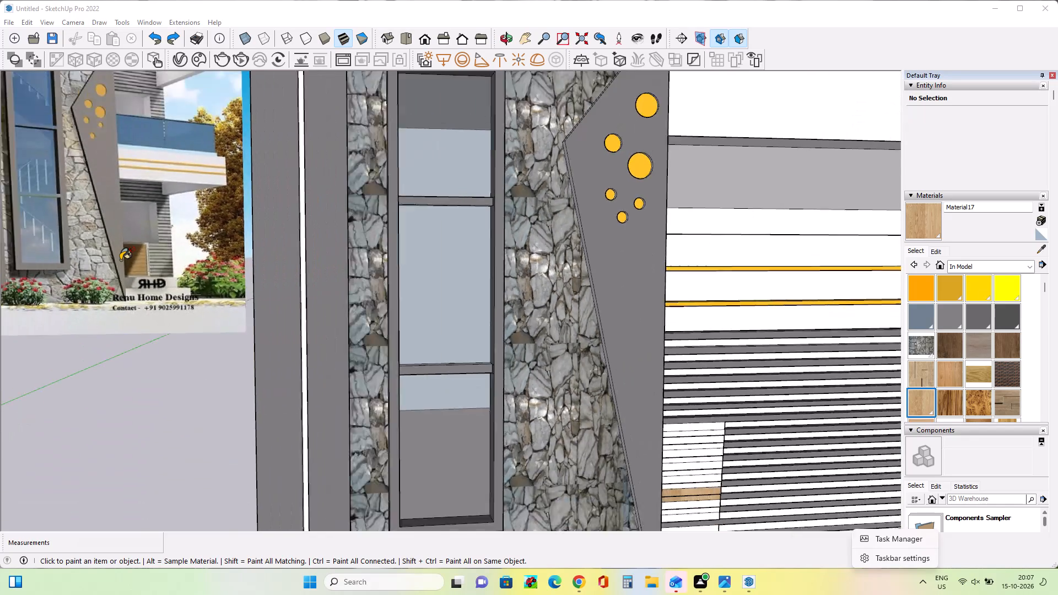
scroll(122, 259, "down", 12)
middle_click_drag(333, 380, 340, 410)
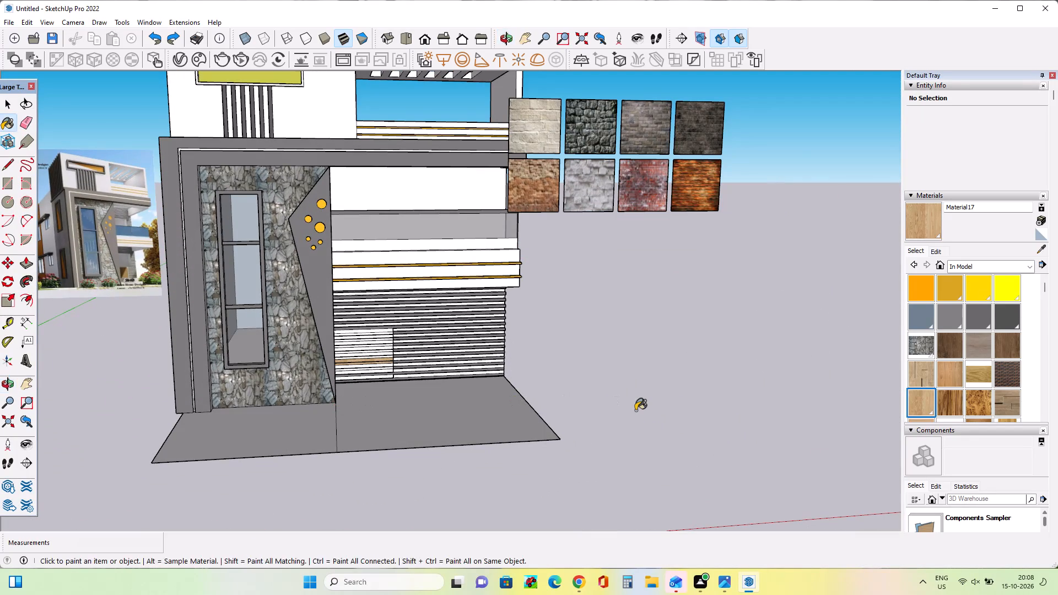
Undo the remaining wood texture painting on the strips of the door rectangle in the slatted wall.
key("ctrl+z")
key("ctrl+z")
right_click(635, 410, "ctrl")
right_click(635, 410, "ctrl")
key("ctrl+z")
key("ctrl+z")
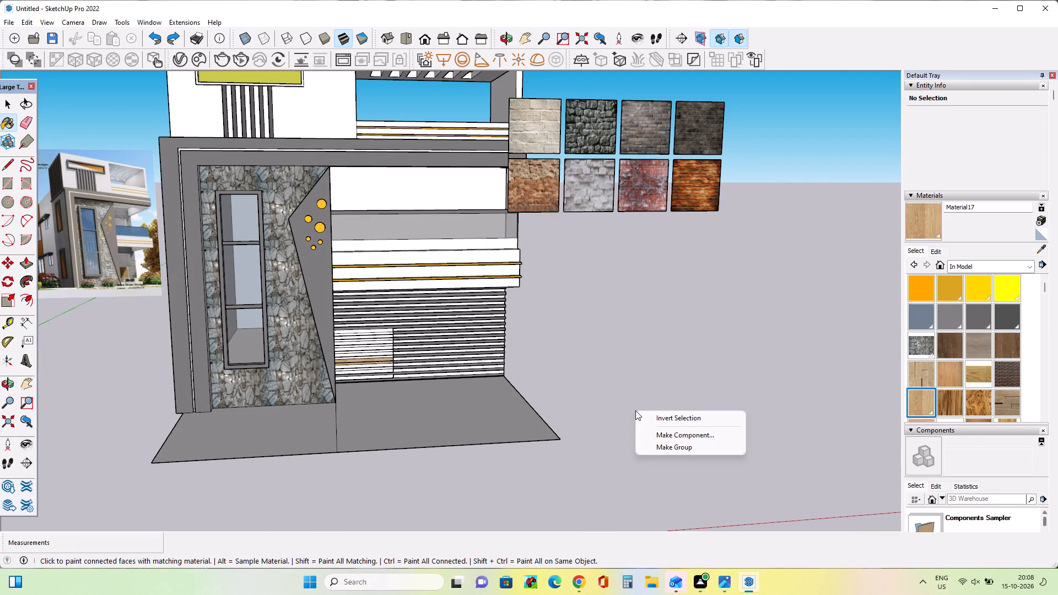
key("ctrl+z")
key("ctrl+z")
key("ctrl+z")
key("ctrl+z")
right_click(635, 410, "ctrl")
left_click(2, 95)
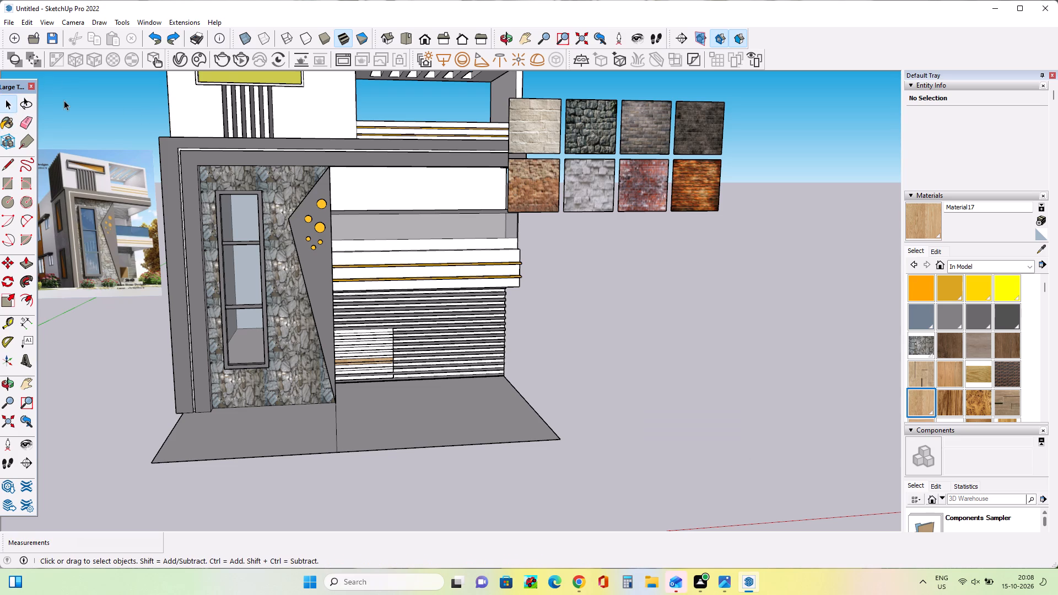
key("ctrl+z")
key("ctrl+z")
key("ctrl+z")
Examine the whole facade from the front alongside the reference picture.
middle_click_drag(363, 283, 392, 243)
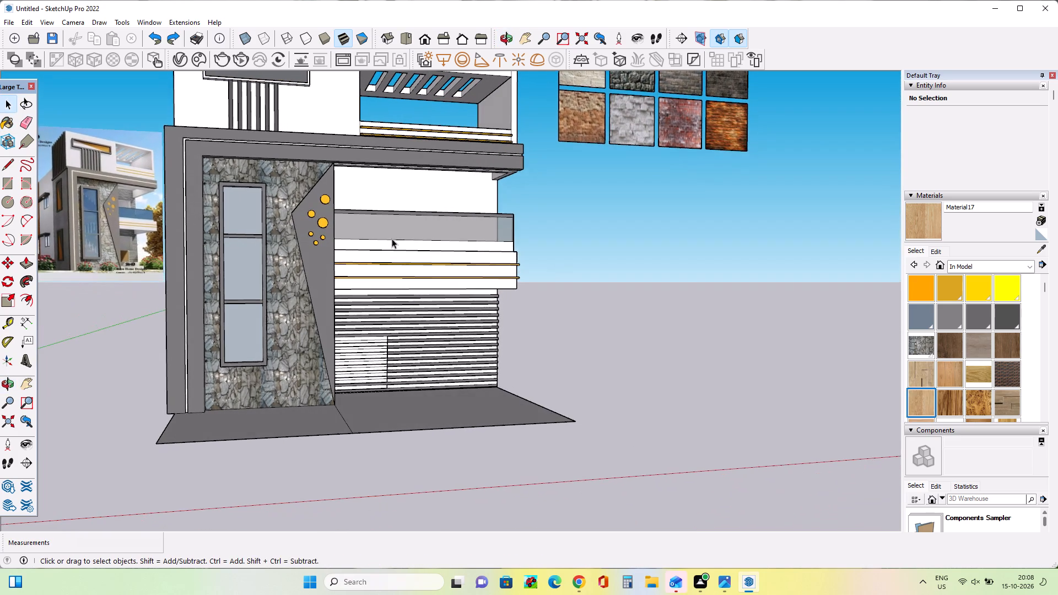
scroll(384, 208, "up", 3)
middle_click_drag(385, 206, 400, 210)
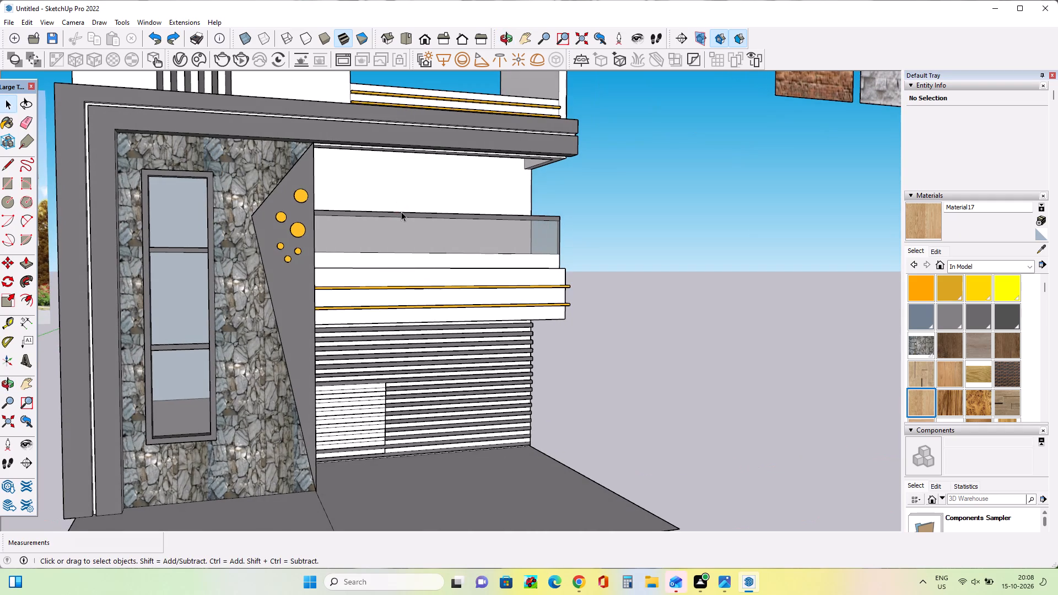
scroll(561, 326, "down", 4)
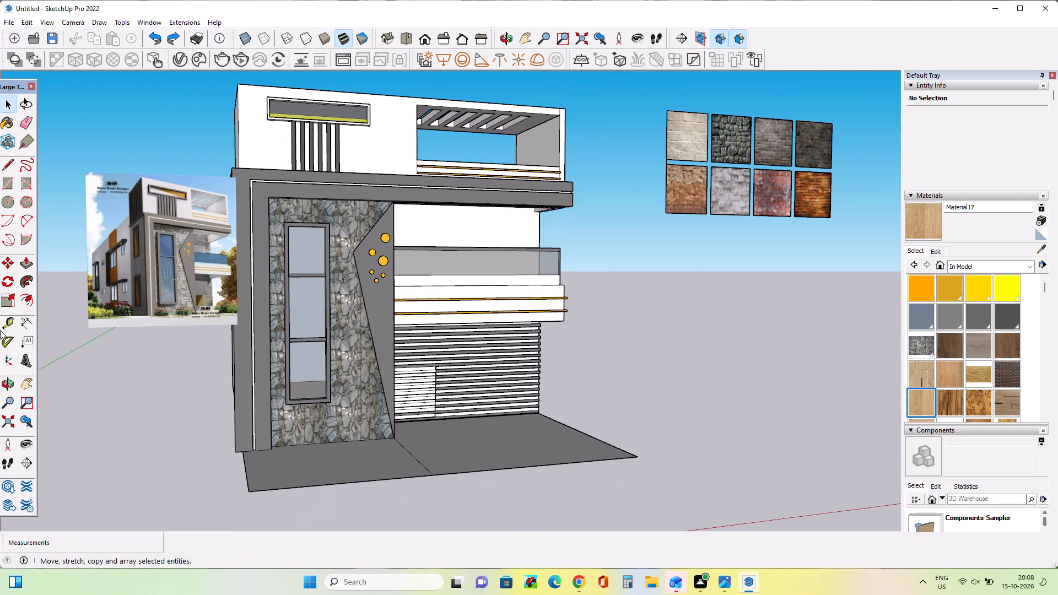
left_click(30, 381)
left_click_drag(287, 340, 302, 395)
scroll(451, 375, "up", 1)
middle_click_drag(501, 380, 484, 377)
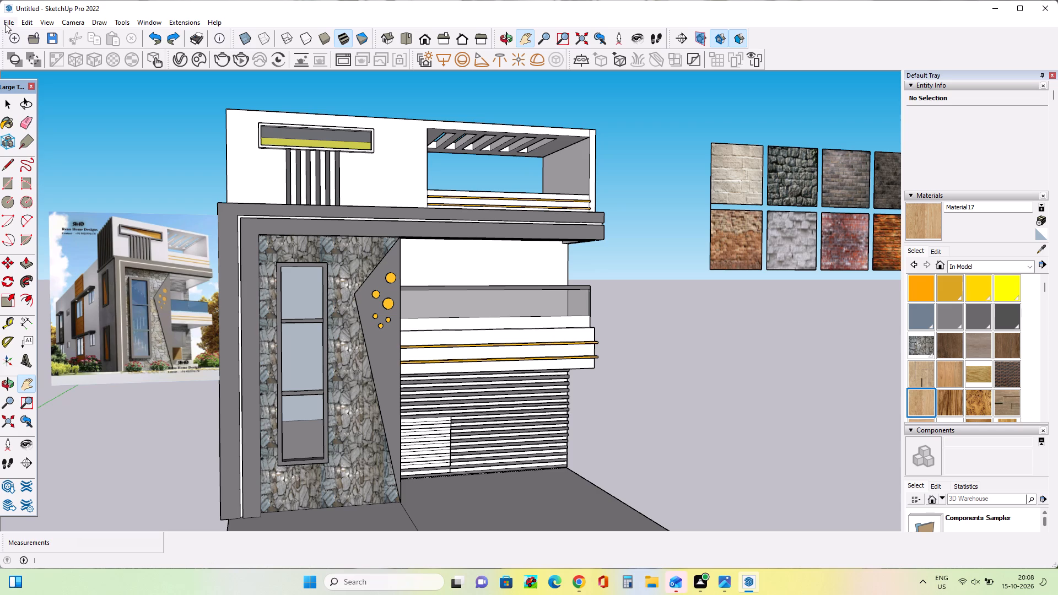
Import the 12,149 KB Component SketchUp model from the Downloads folder.
left_click(6, 23)
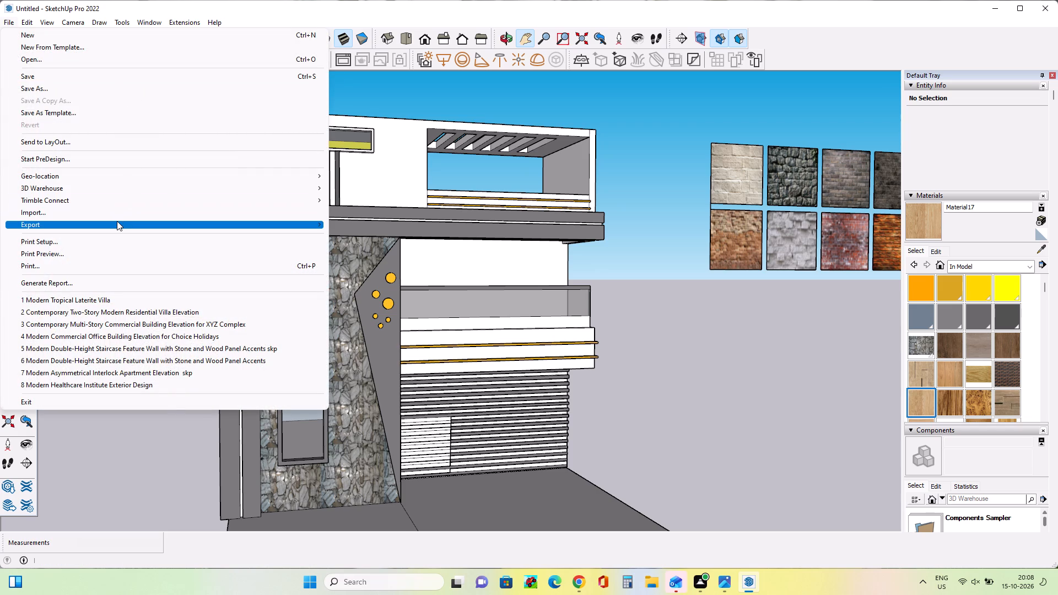
left_click(116, 211)
left_click_drag(439, 338, 482, 331)
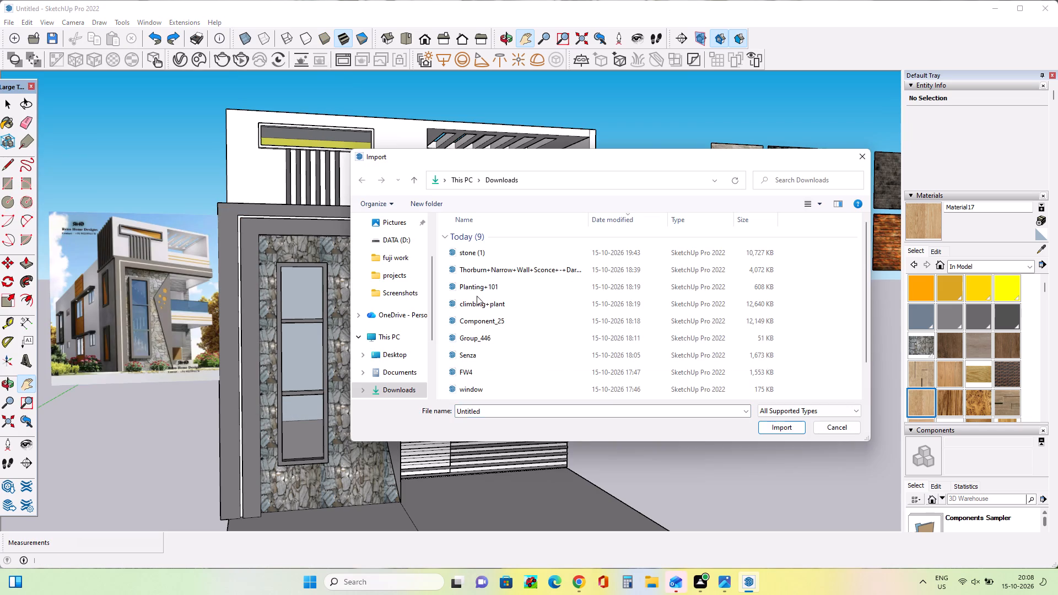
left_click(498, 321)
left_click(769, 429)
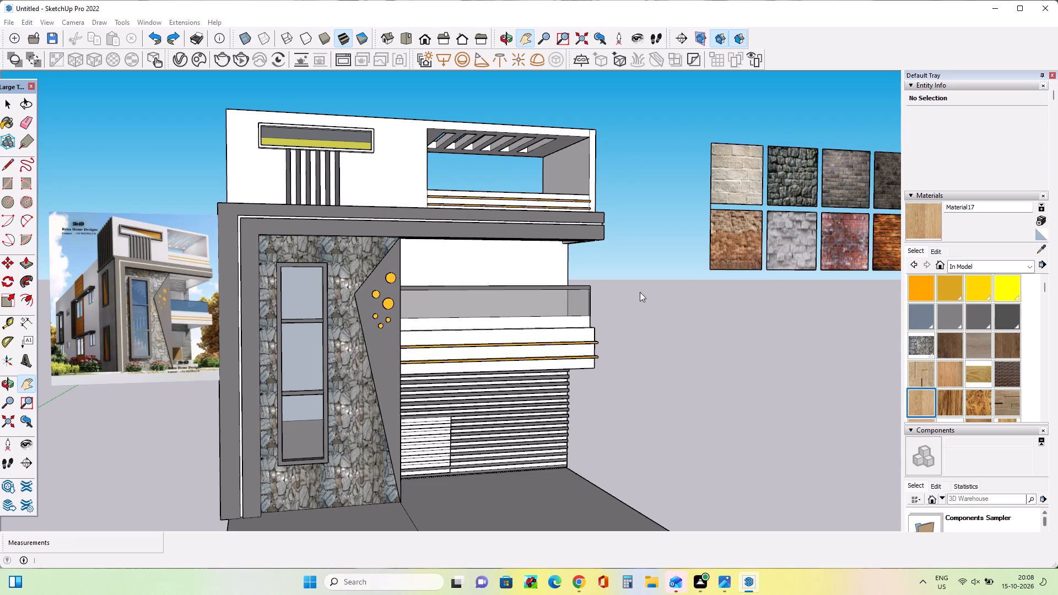
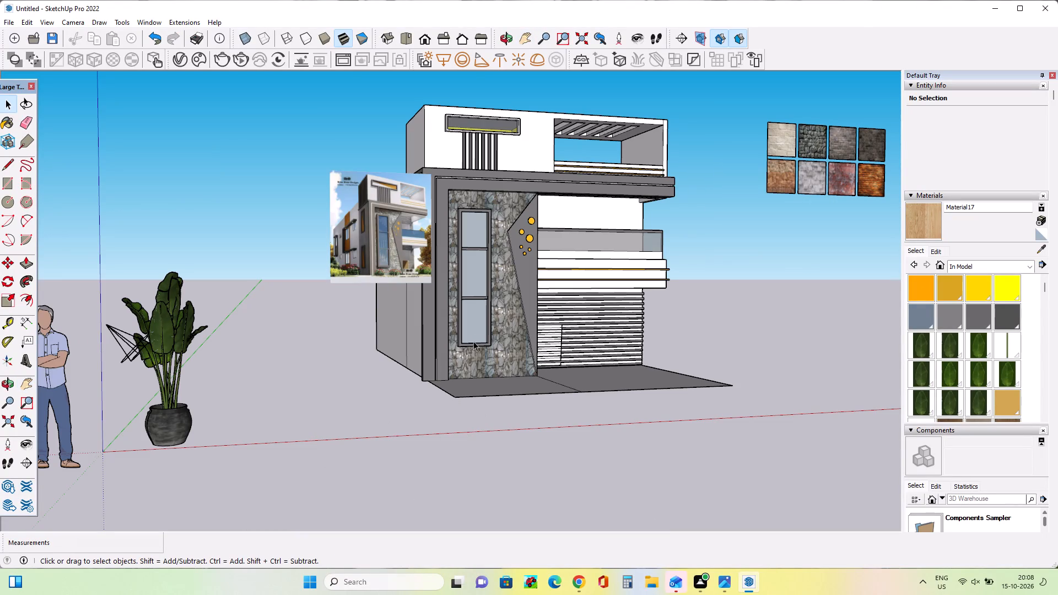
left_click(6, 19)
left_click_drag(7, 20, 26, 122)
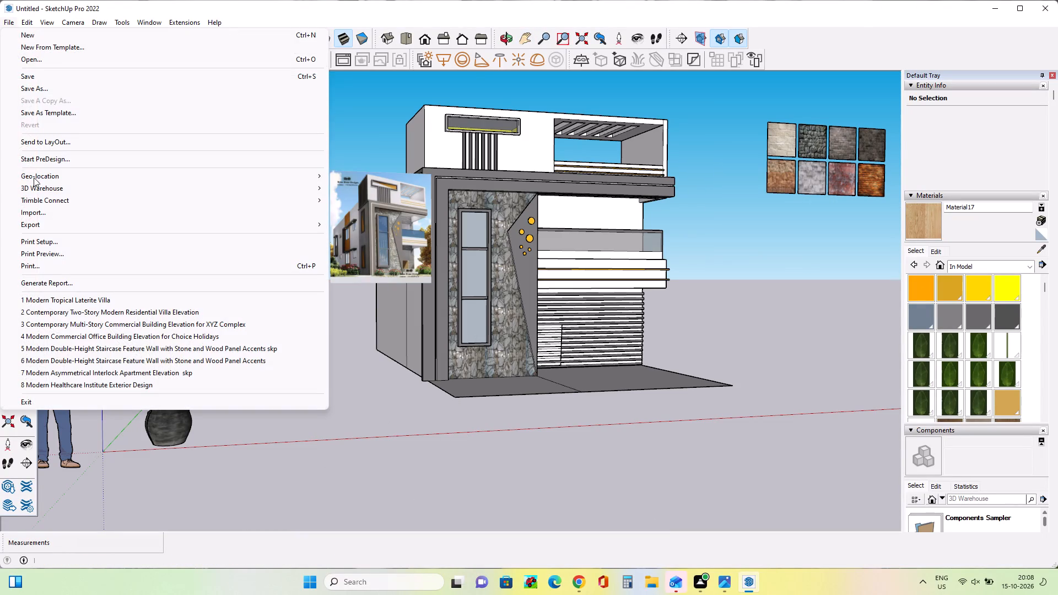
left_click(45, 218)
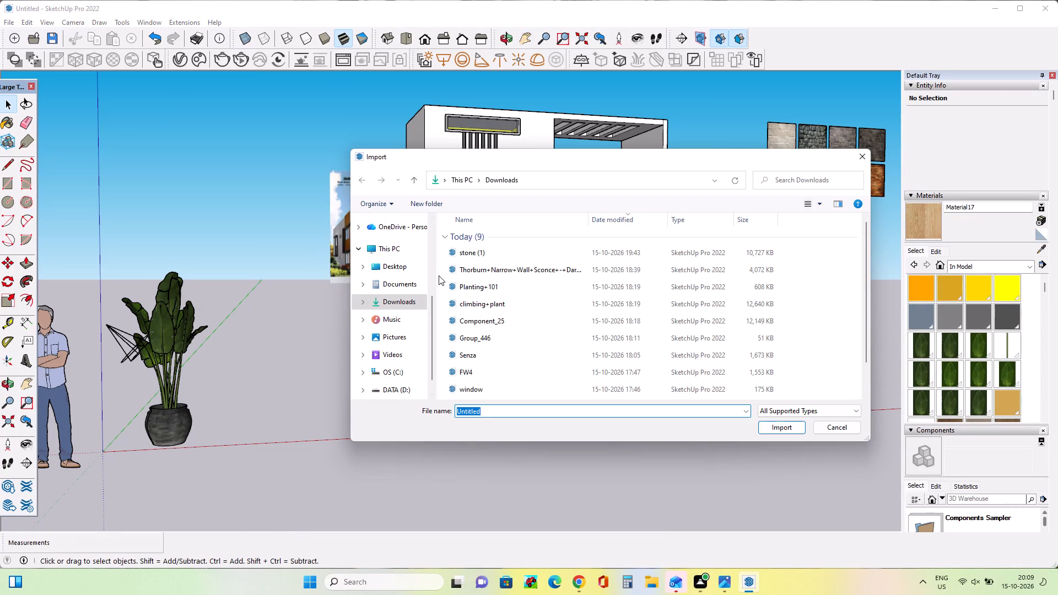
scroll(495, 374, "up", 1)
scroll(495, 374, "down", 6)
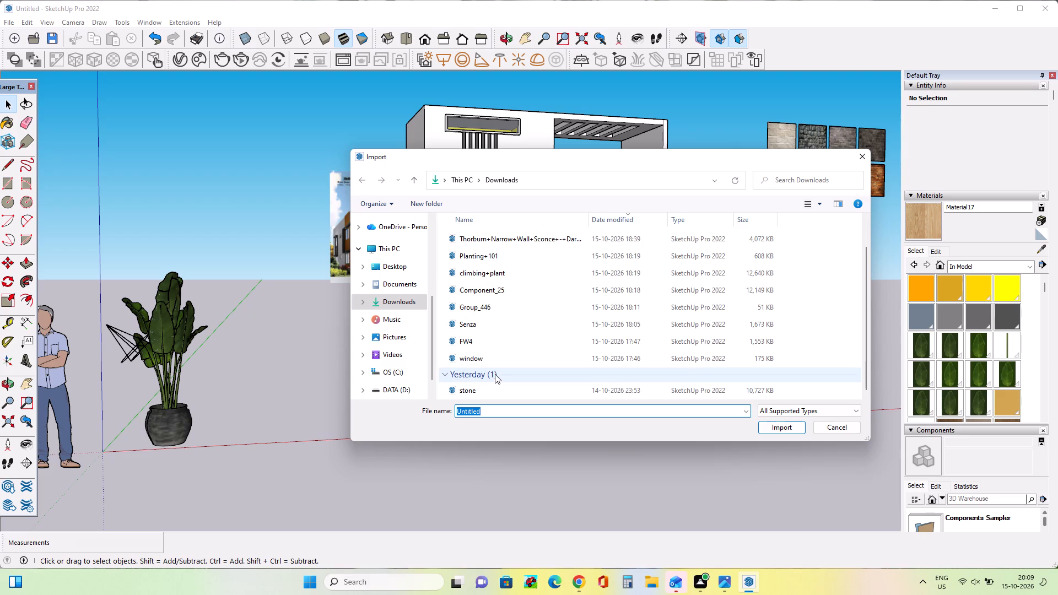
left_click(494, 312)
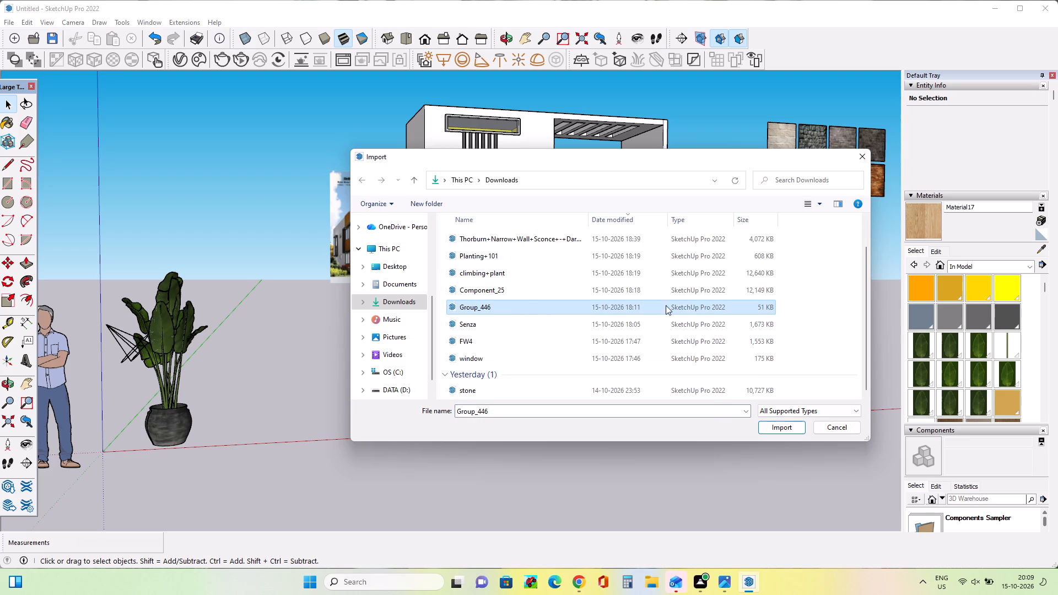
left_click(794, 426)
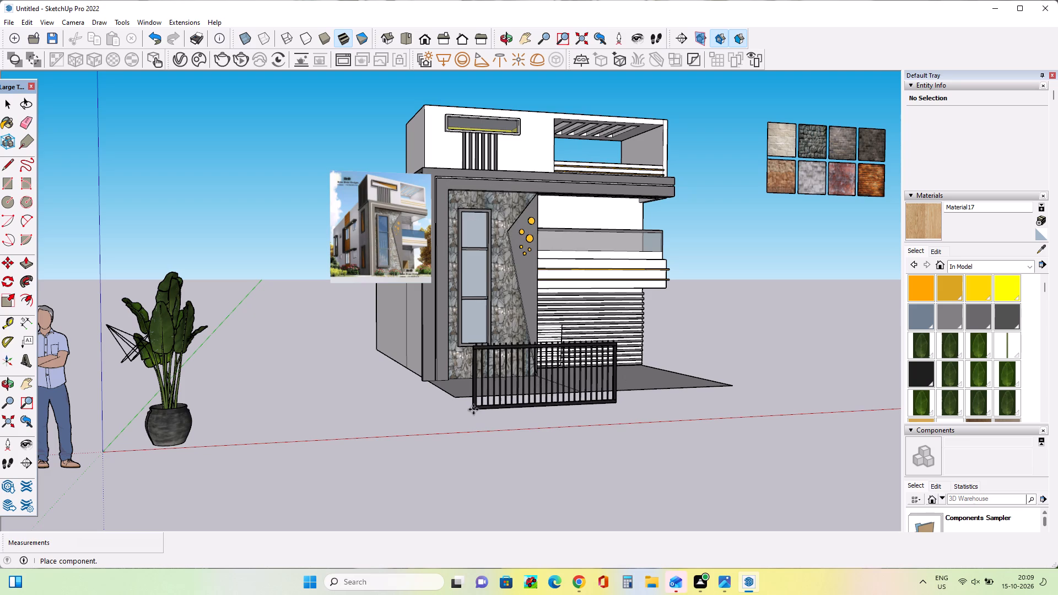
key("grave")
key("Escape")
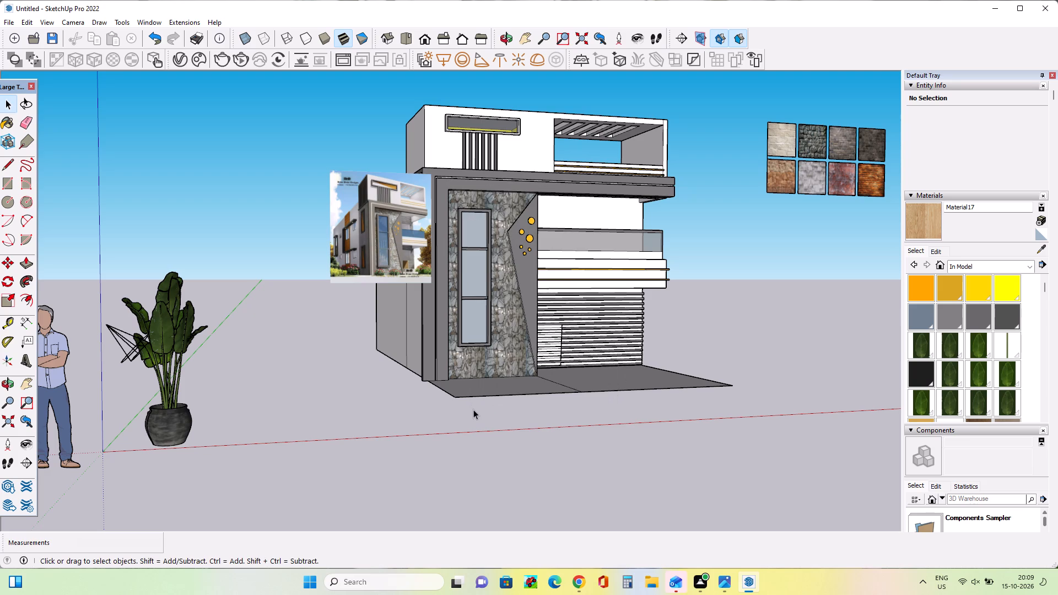
Import the Senza door model from the Downloads folder and place it in front of the house facade.
left_click(4, 18)
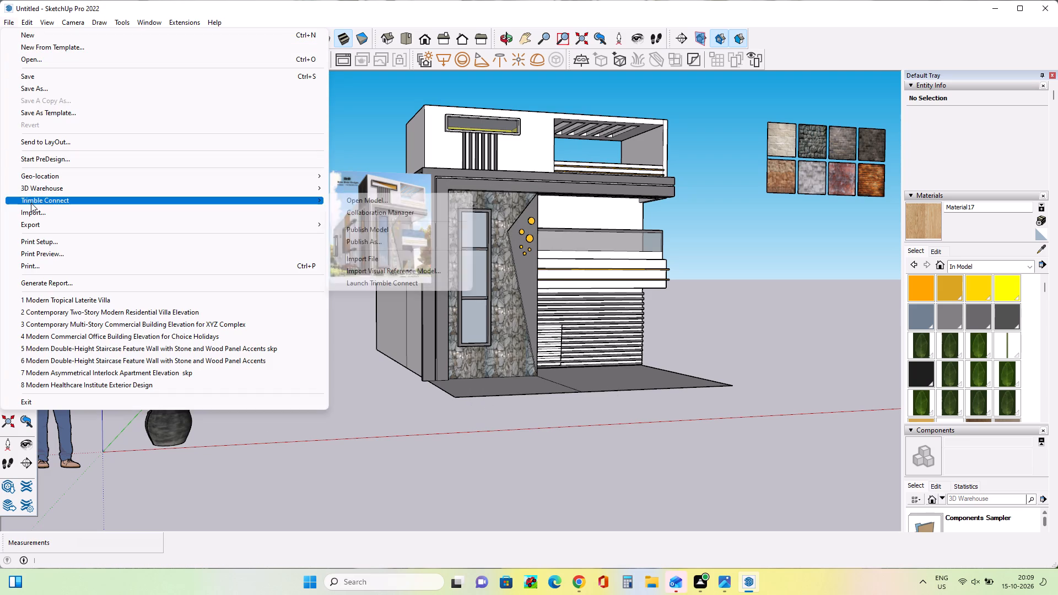
left_click(34, 218)
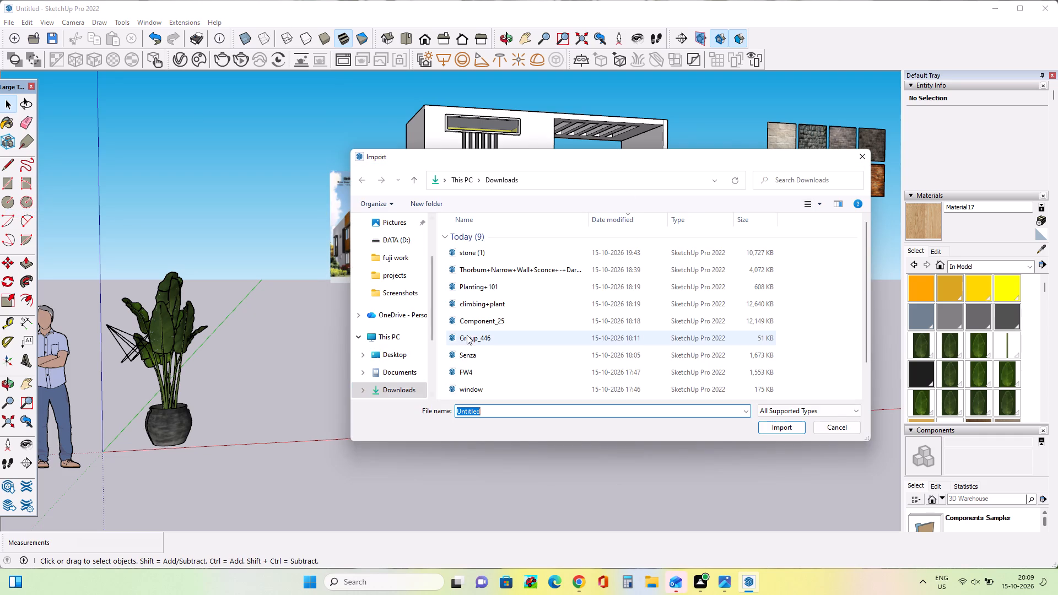
scroll(483, 289, "up", 4)
left_click(489, 356)
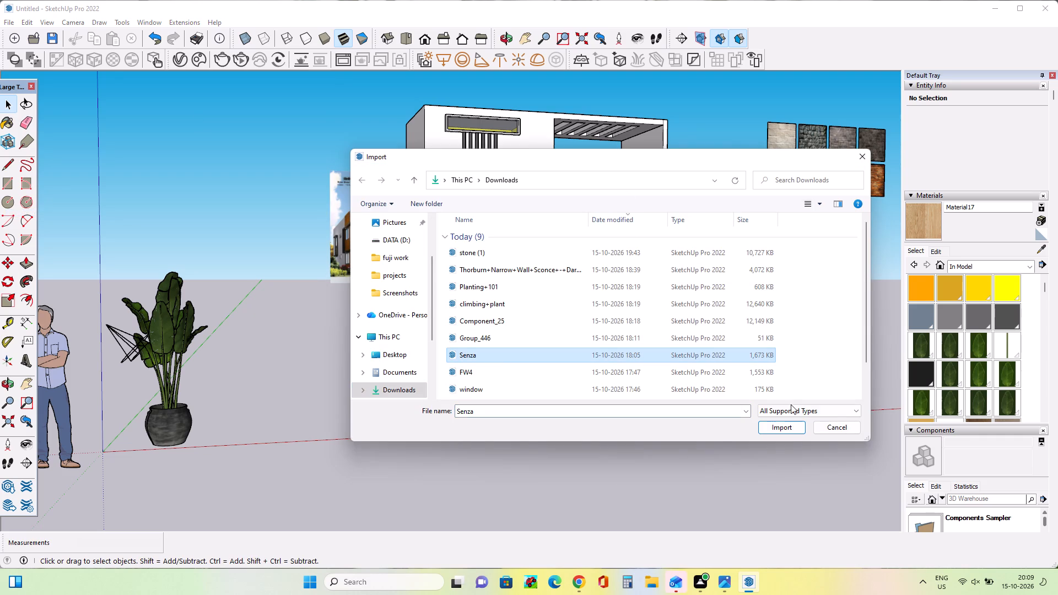
left_click(789, 433)
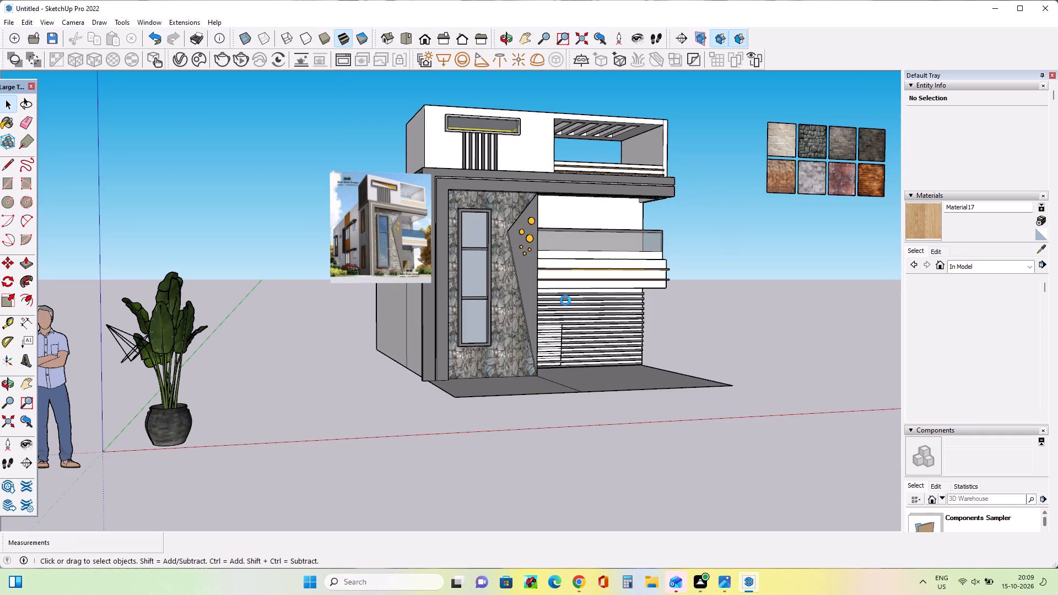
left_click(413, 422)
Open the imported Senza component for editing and delete the standing man figure from it.
middle_click_drag(554, 420, 565, 451)
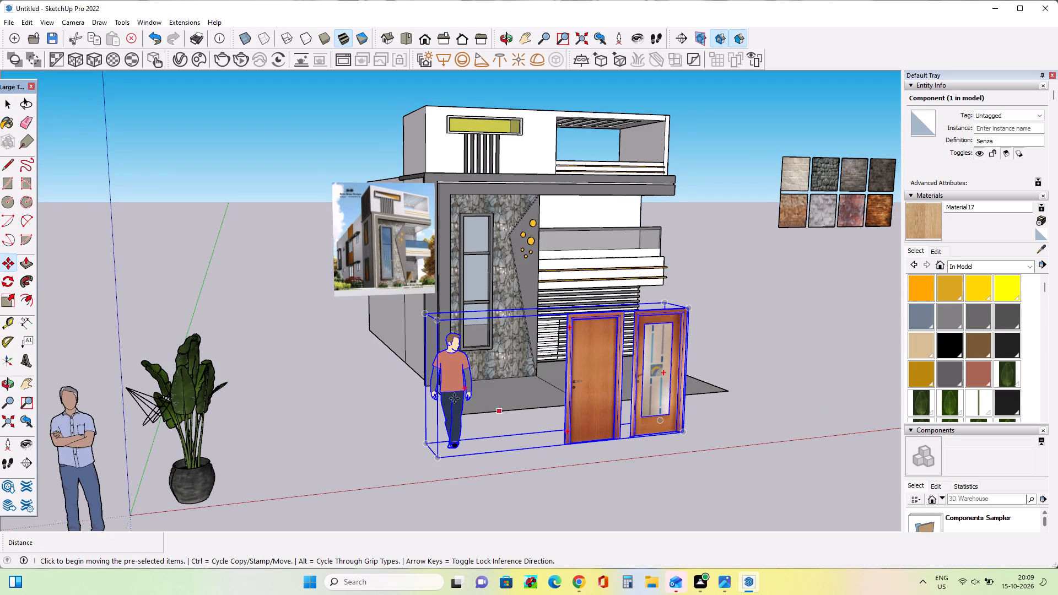
right_click(458, 387)
right_click(458, 387)
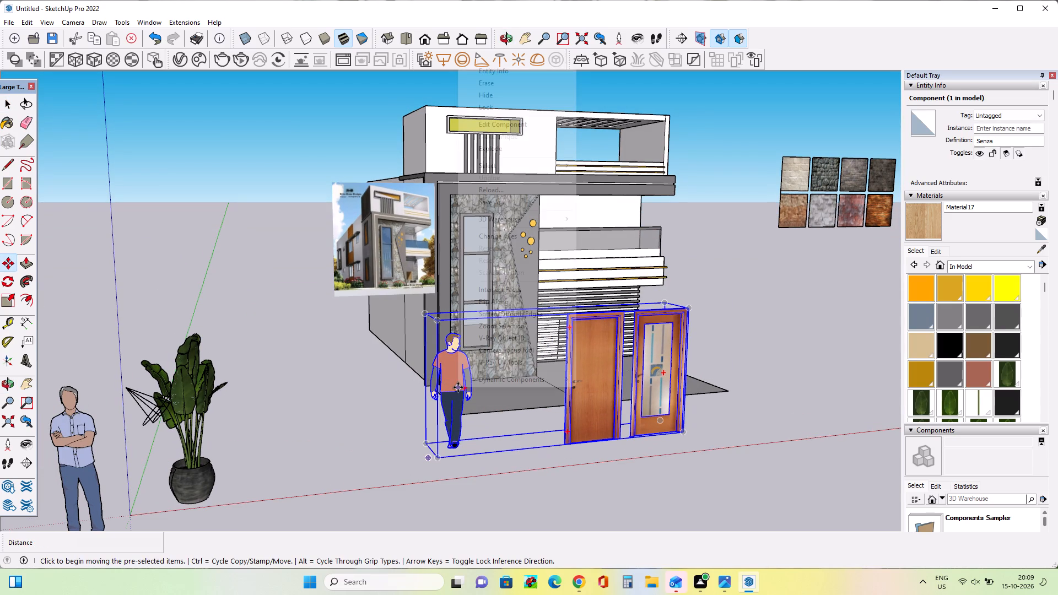
right_click(458, 387)
left_click(504, 128)
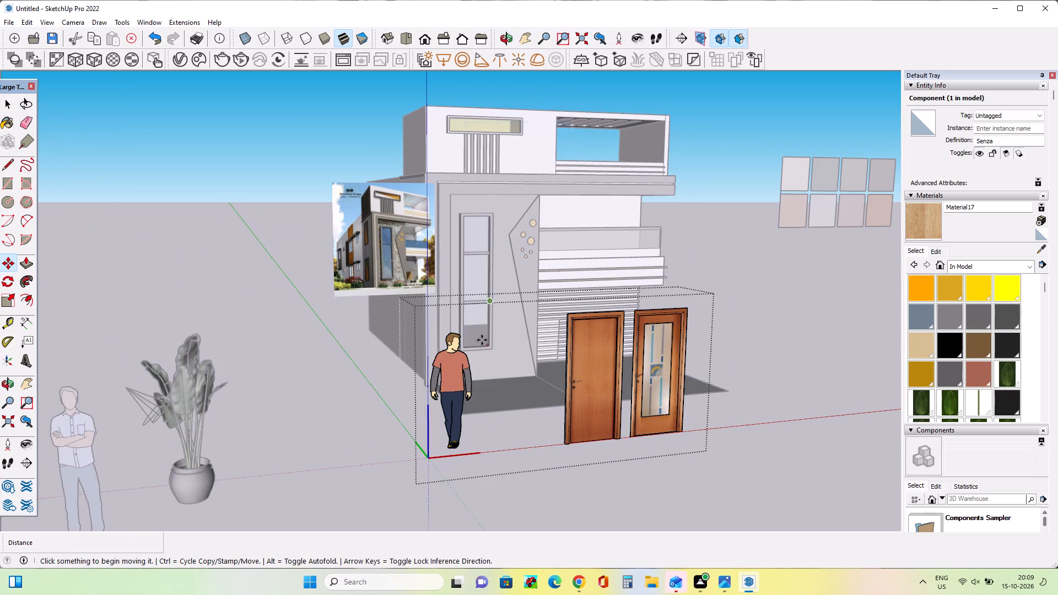
left_click(458, 392)
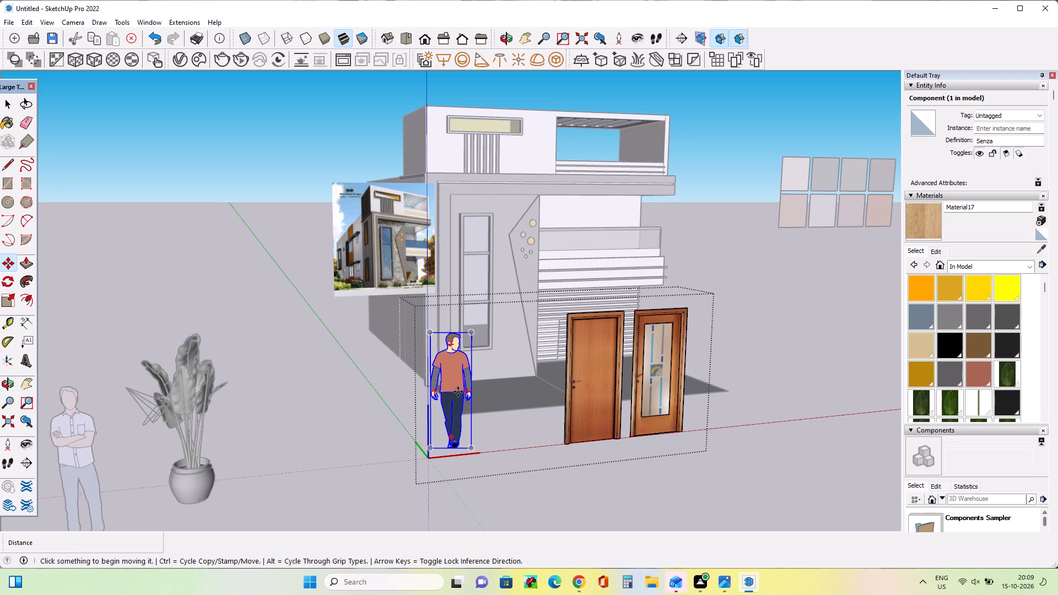
key("Delete")
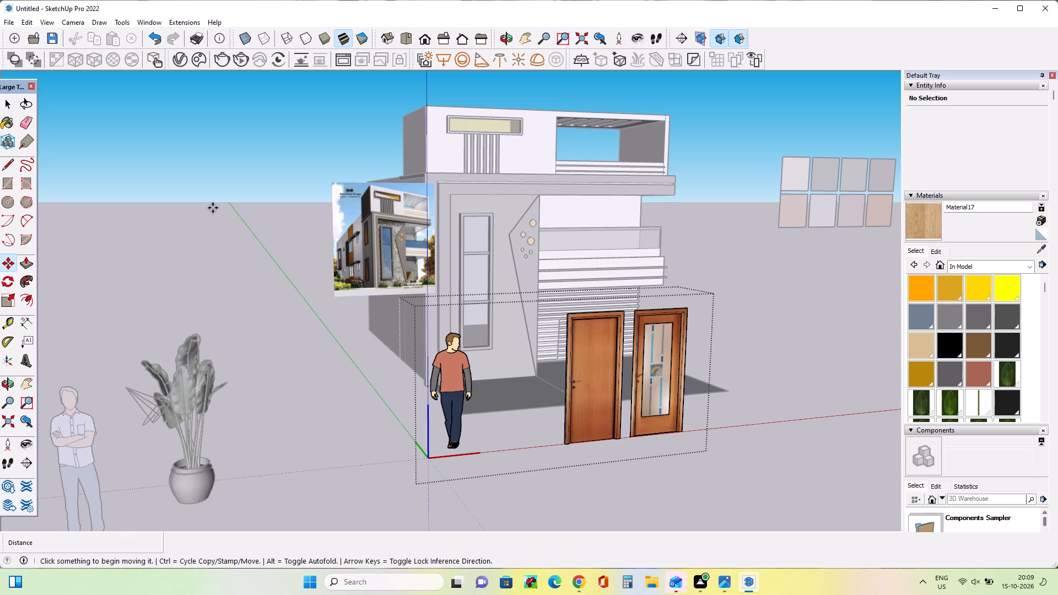
left_click(8, 111)
left_click(467, 387)
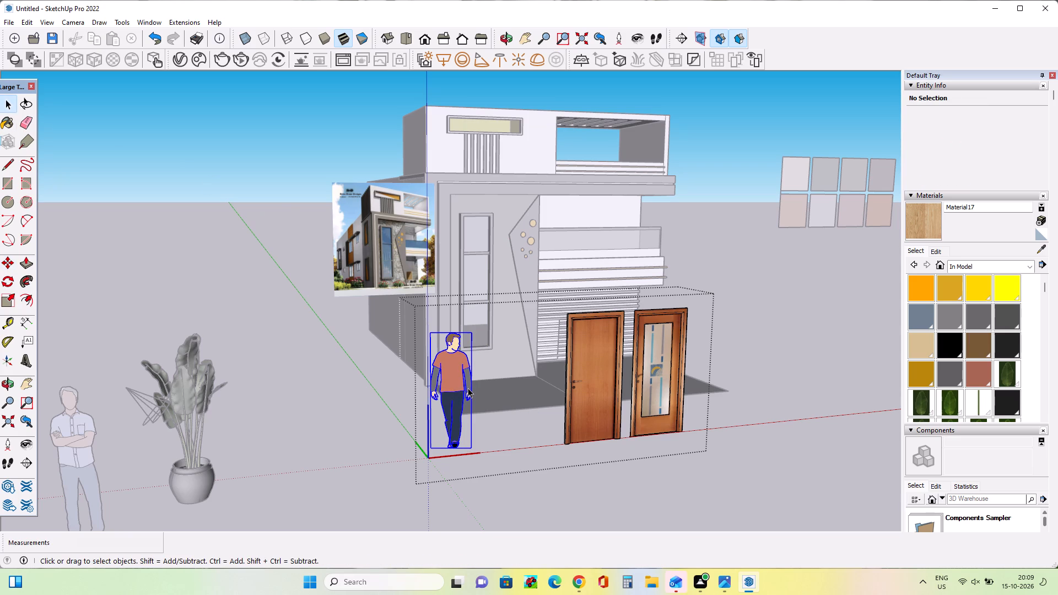
key("Delete")
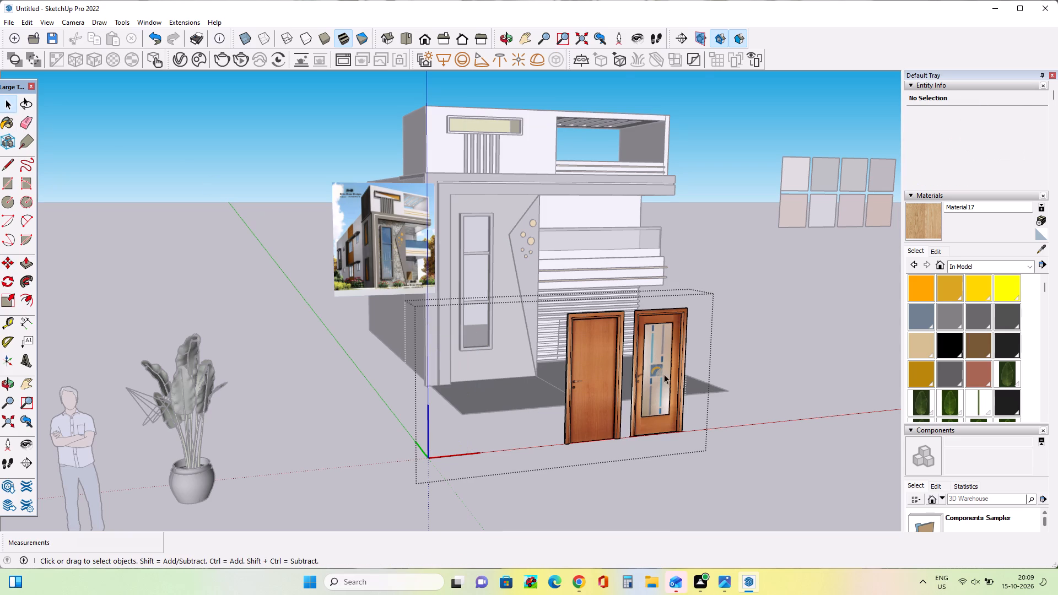
Delete the glass-panelled door from the Senza component, keeping only the solid wooden door, and leave component editing.
left_click_drag(704, 298, 630, 445)
left_click_drag(630, 445, 627, 446)
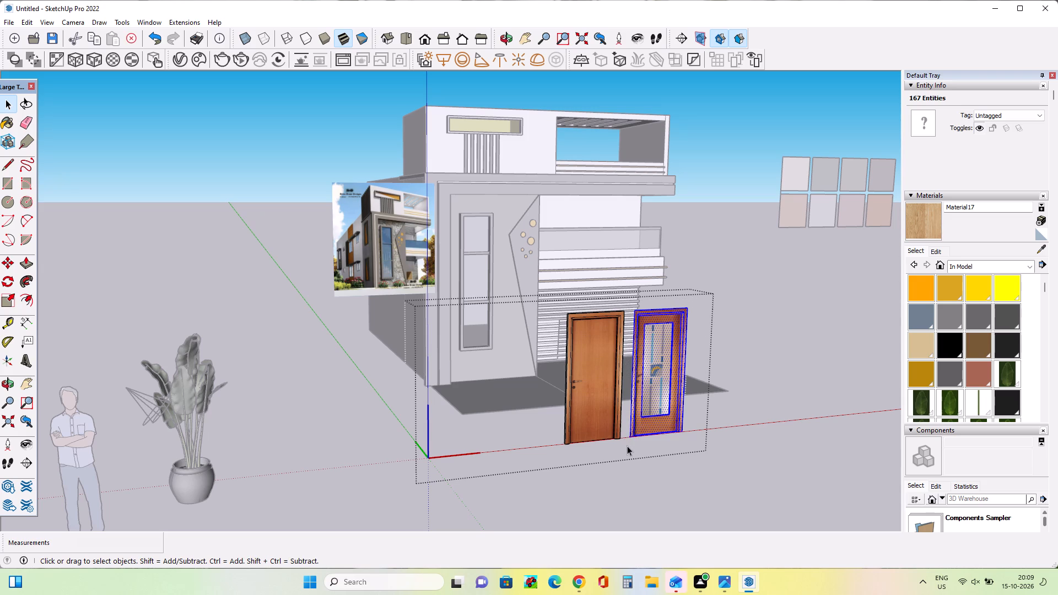
key("Delete")
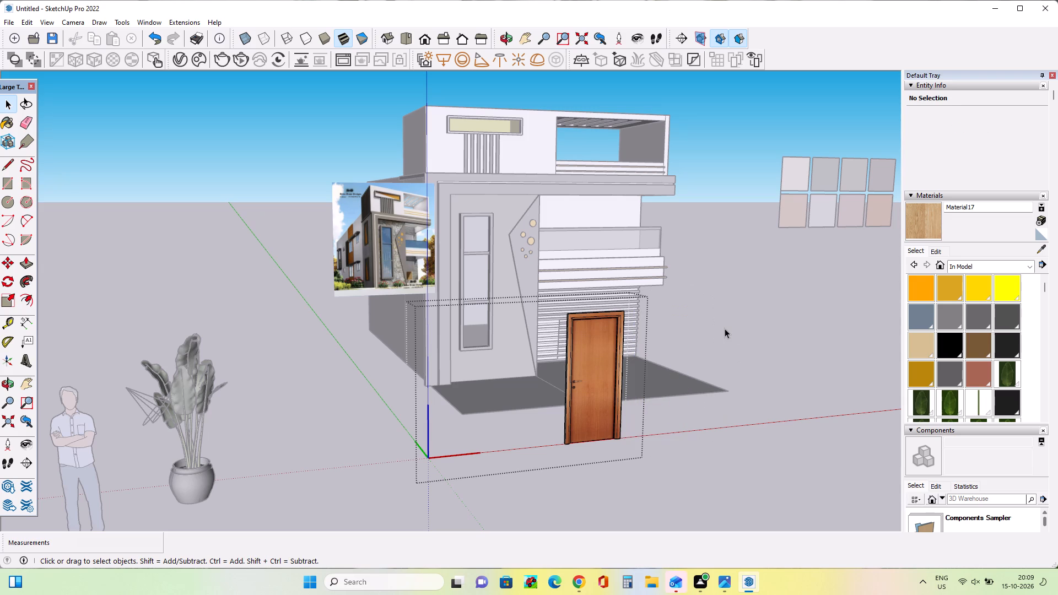
left_click(292, 316)
left_click(292, 316)
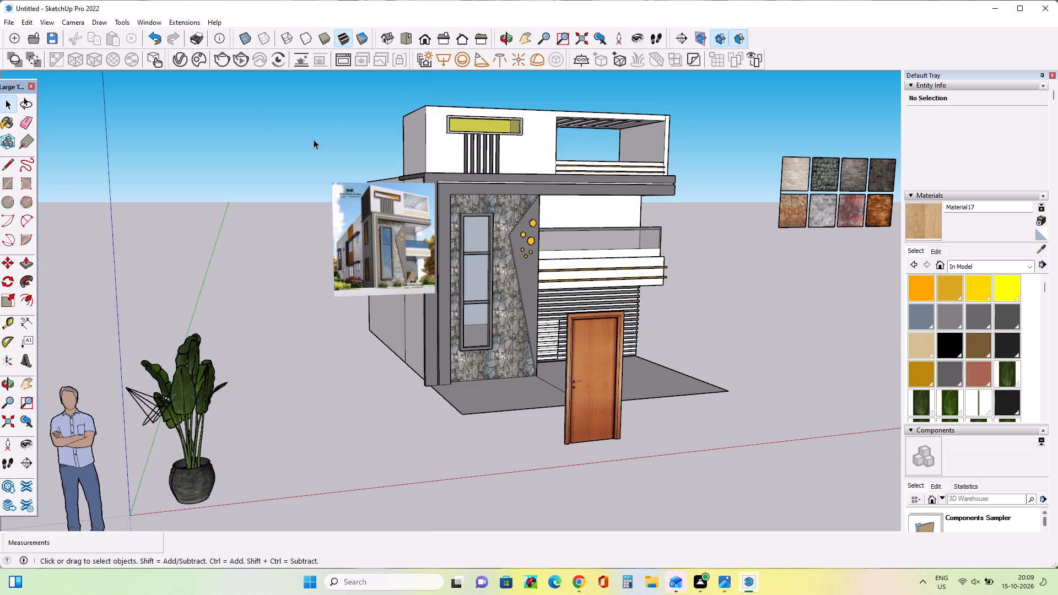
Move the wooden door by its bottom corner about 18' 7" to the slatted wall beside the stone-clad wall.
left_click(26, 384)
left_click_drag(411, 317, 253, 343)
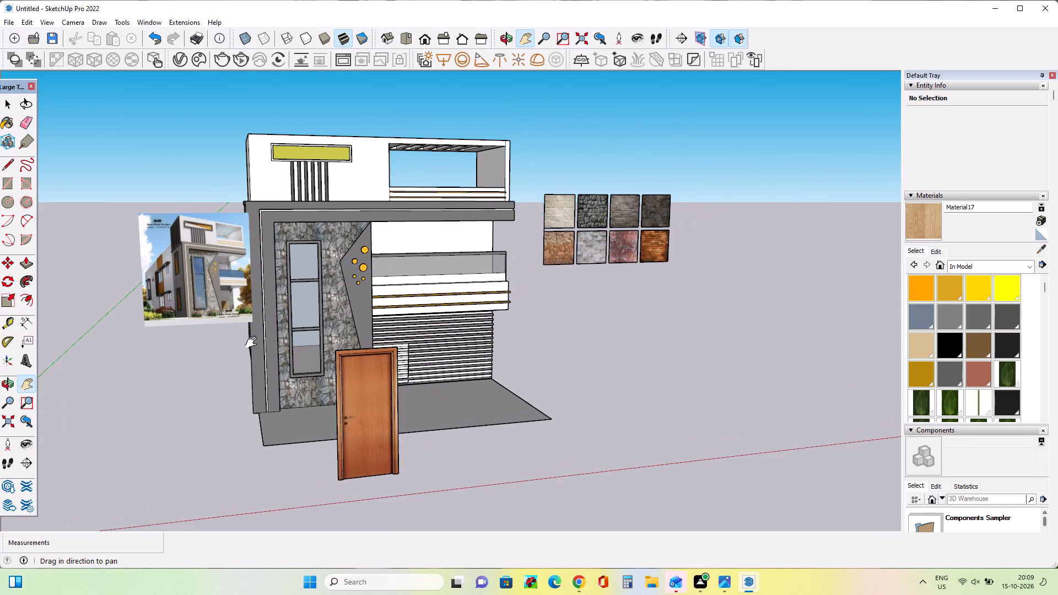
left_click_drag(253, 343, 254, 348)
left_click(4, 266)
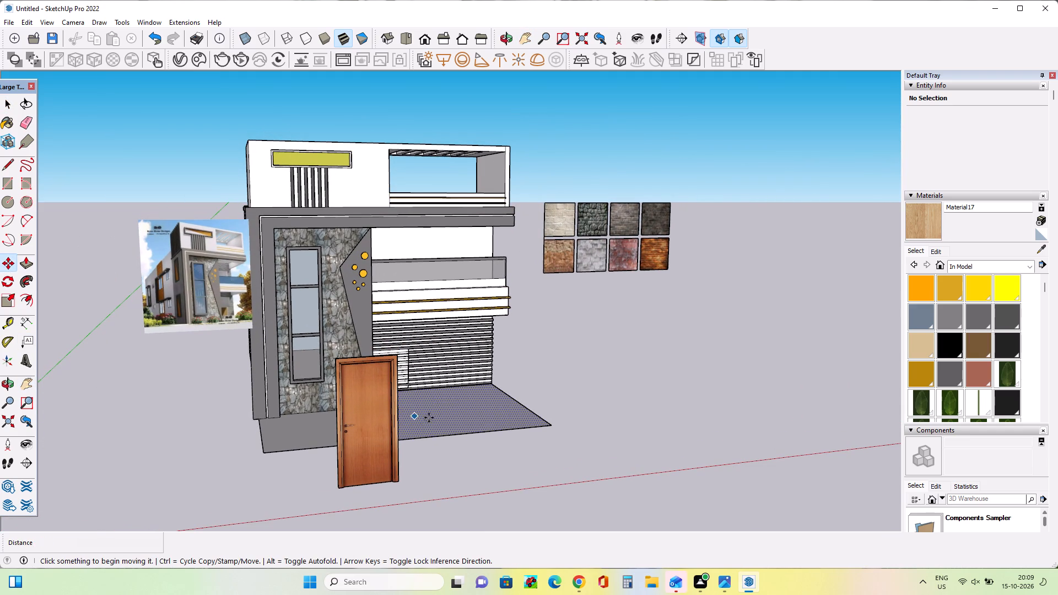
middle_click_drag(508, 419, 520, 455)
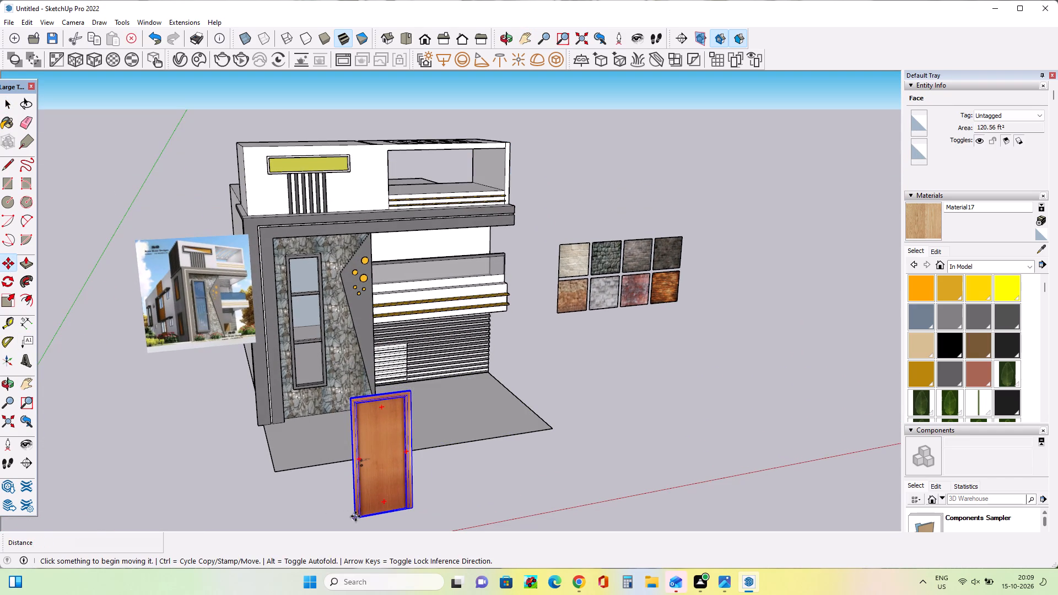
left_click(355, 516)
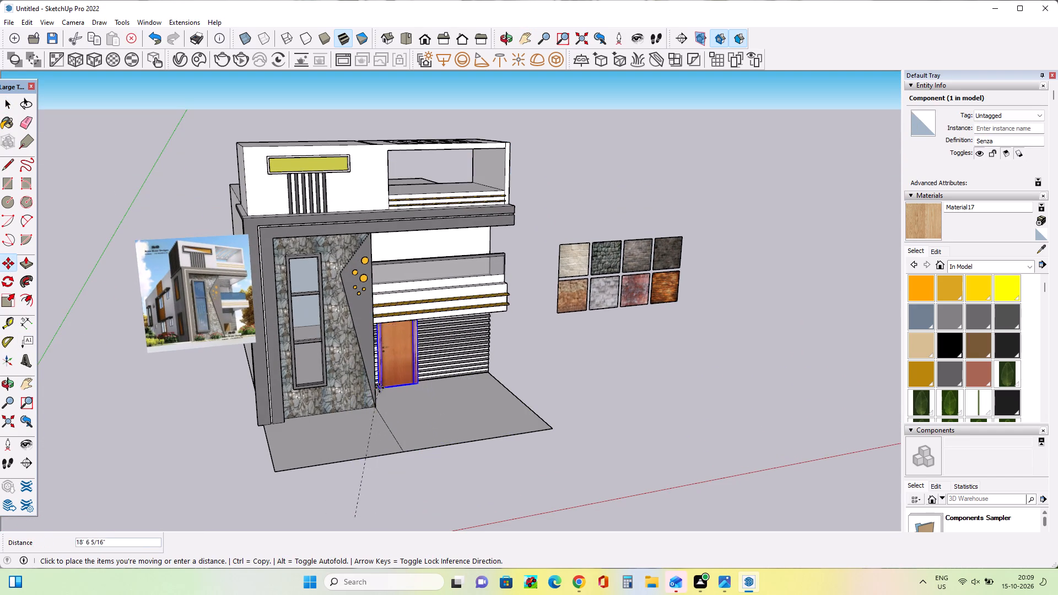
middle_click_drag(392, 387, 255, 421)
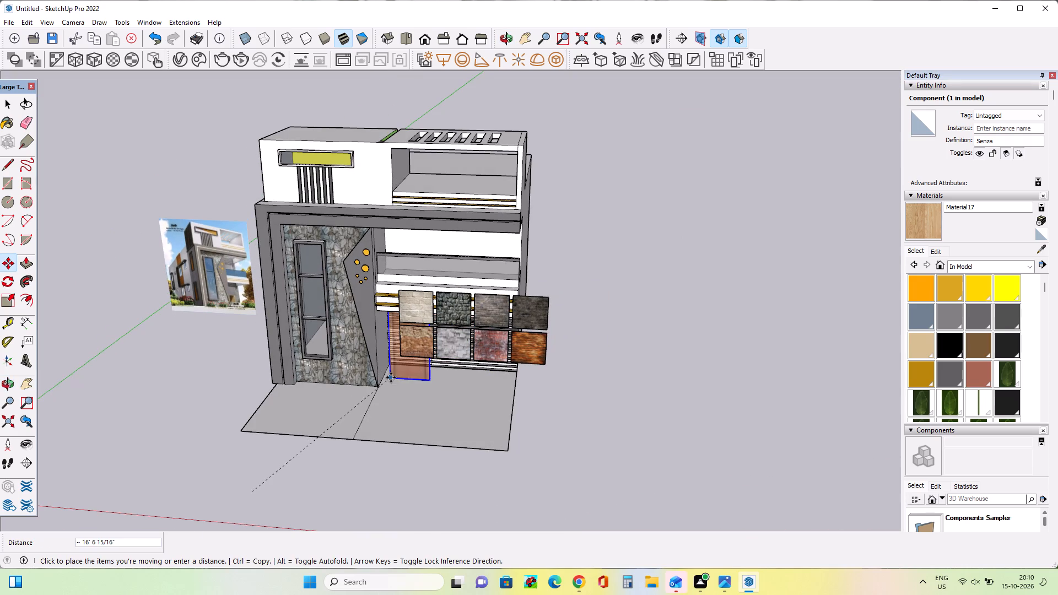
left_click(389, 369)
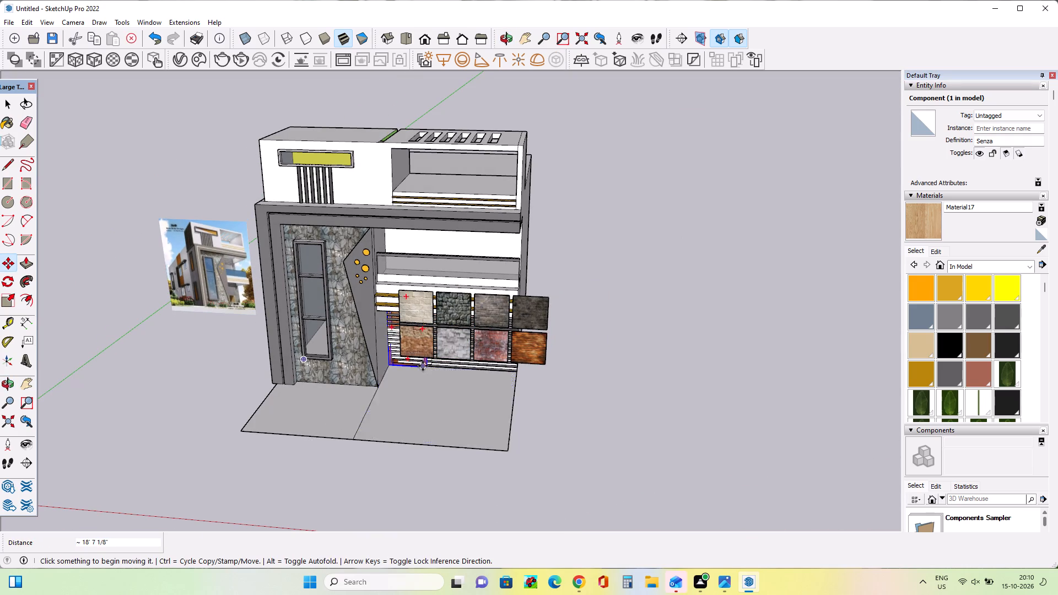
Move the wooden door about 8 inches forward from its bottom corner so it stands in front of the slats.
scroll(423, 366, "up", 9)
middle_click_drag(410, 375, 456, 330)
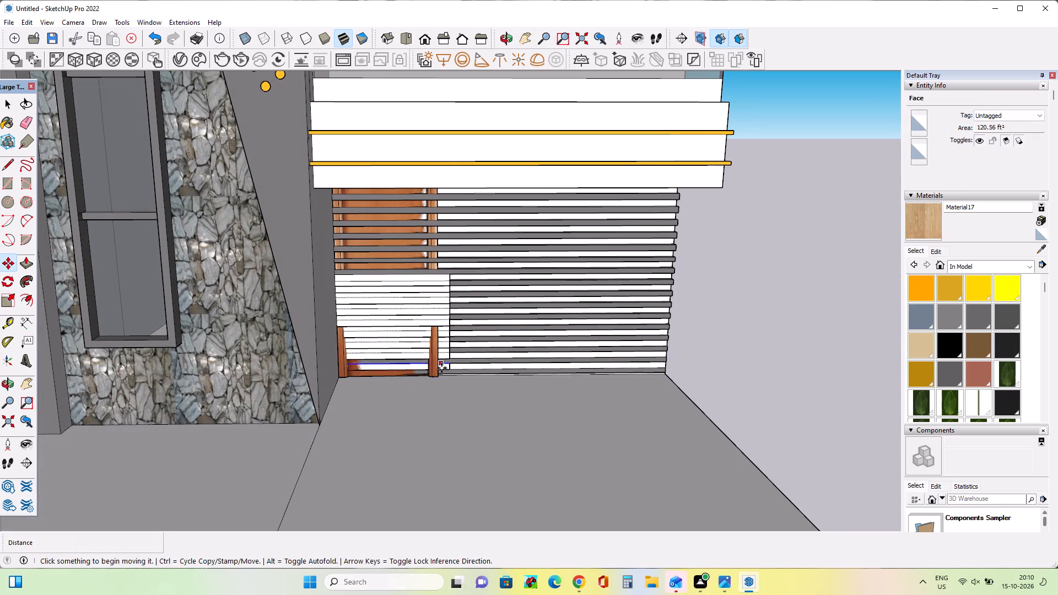
left_click(439, 379)
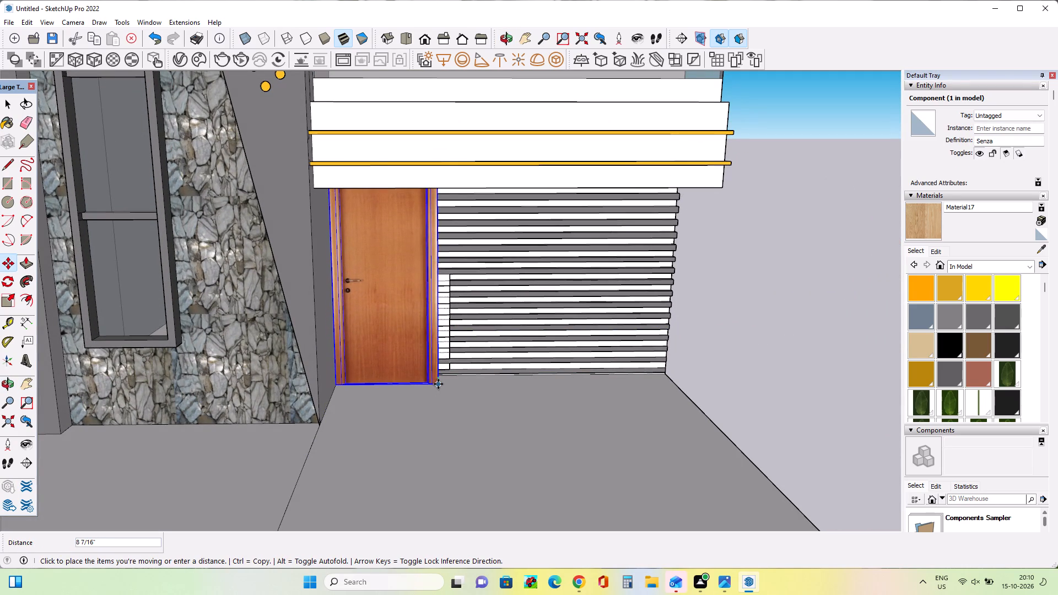
left_click(440, 386)
Scale the wooden door's height down from its top corner to about 0.55 of its size, keeping its width.
middle_click_drag(488, 375, 401, 375)
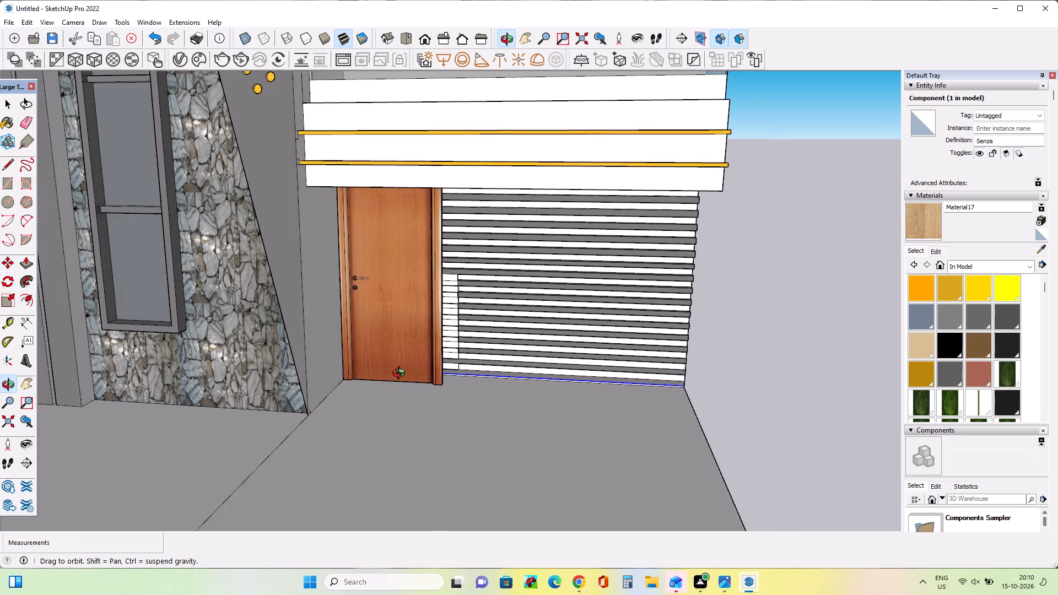
middle_click_drag(401, 375, 357, 381)
scroll(429, 309, "down", 4)
middle_click_drag(430, 308, 486, 217)
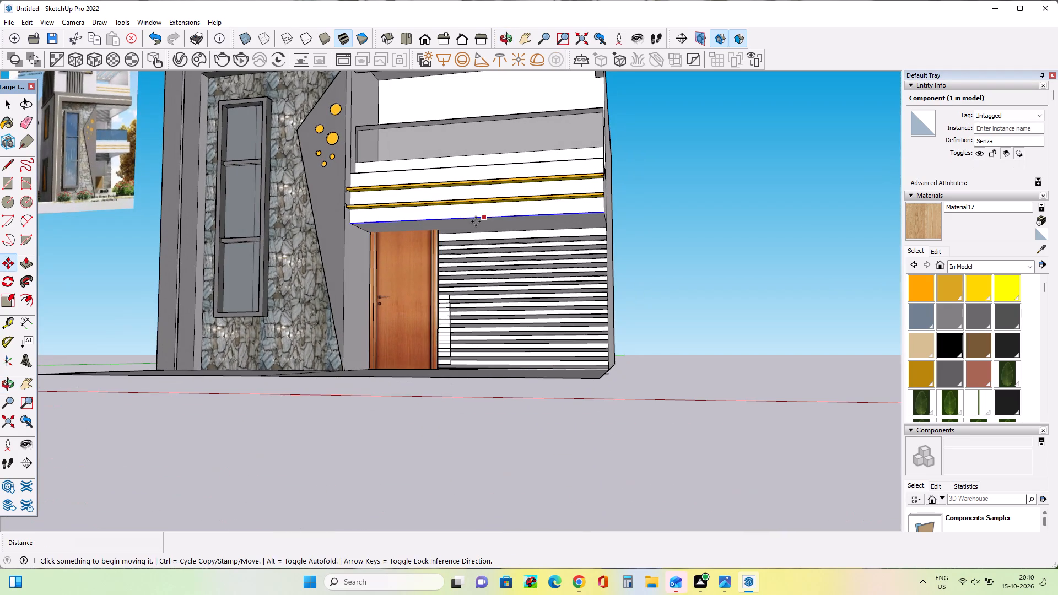
left_click(7, 296)
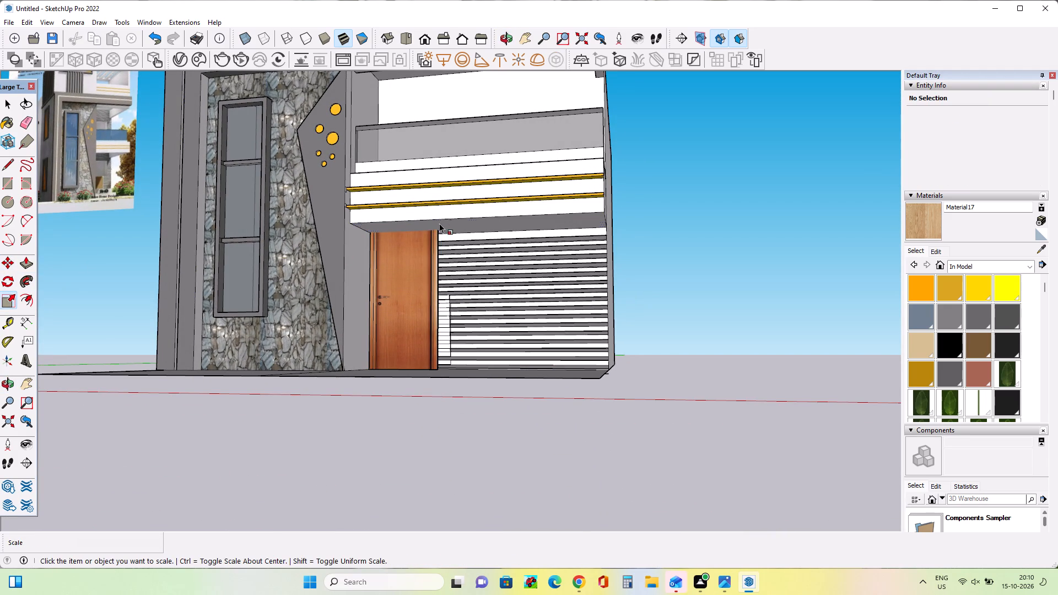
left_click(434, 246)
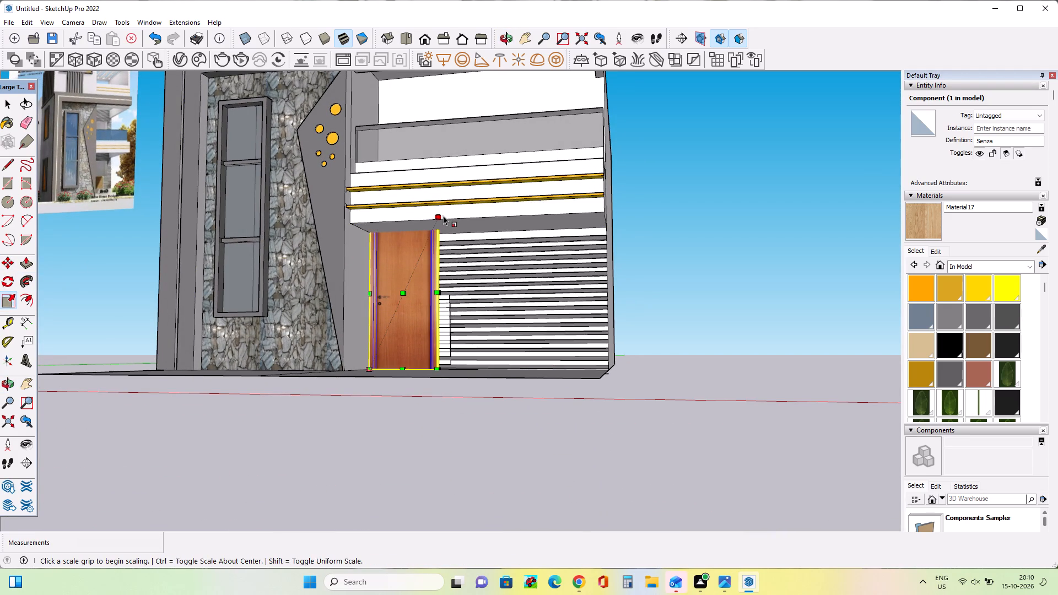
left_click(443, 215)
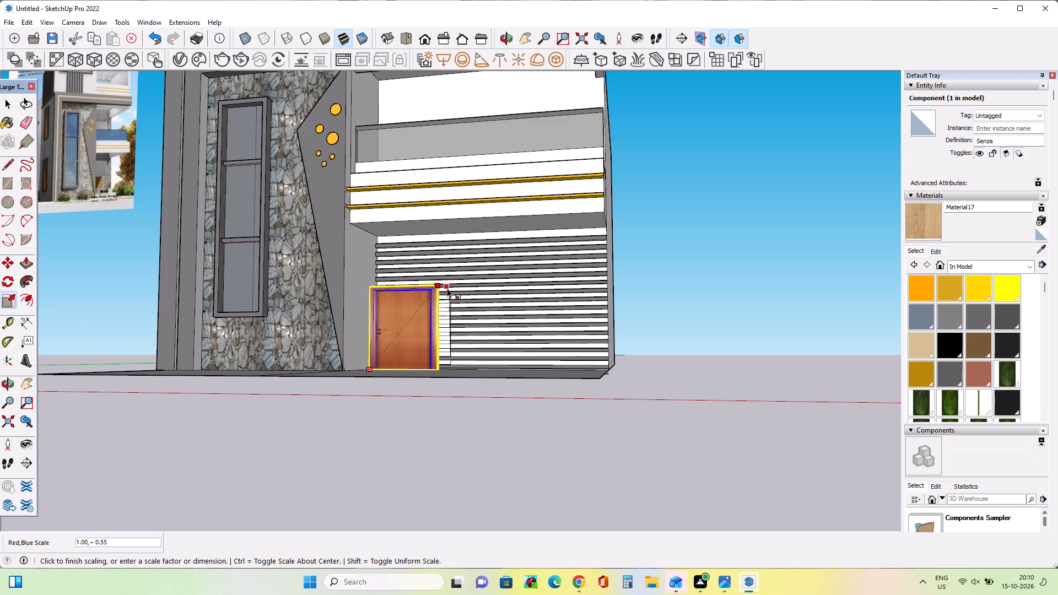
left_click(447, 286)
Move the shortened door about 6 inches by its outer bottom corner, closer against the slatted wall.
scroll(463, 345, "up", 5)
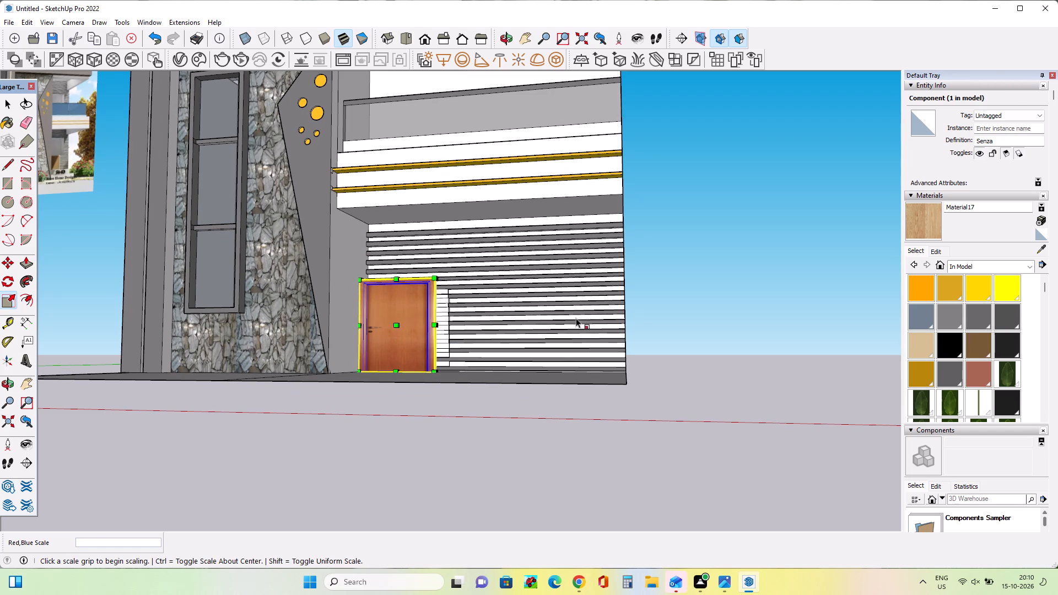
left_click(5, 261)
middle_click_drag(502, 327, 544, 403)
scroll(349, 349, "up", 3)
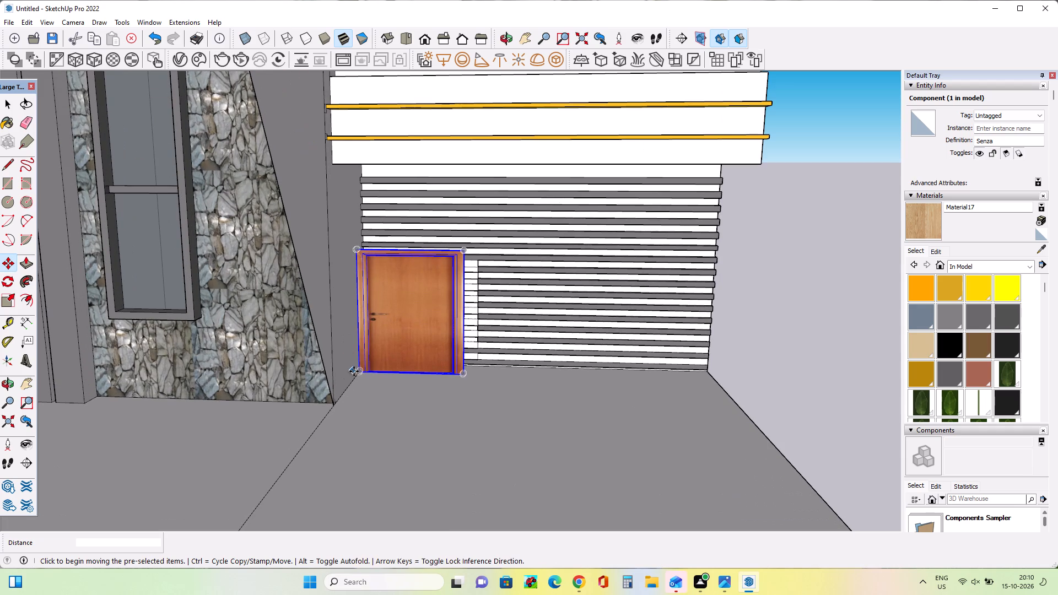
left_click(359, 374)
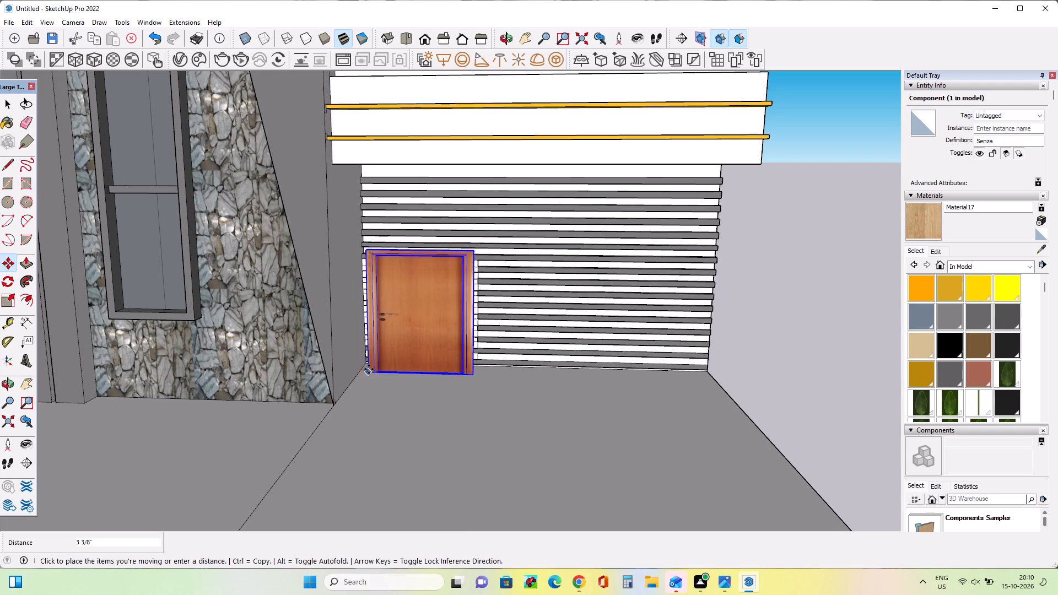
left_click(364, 371)
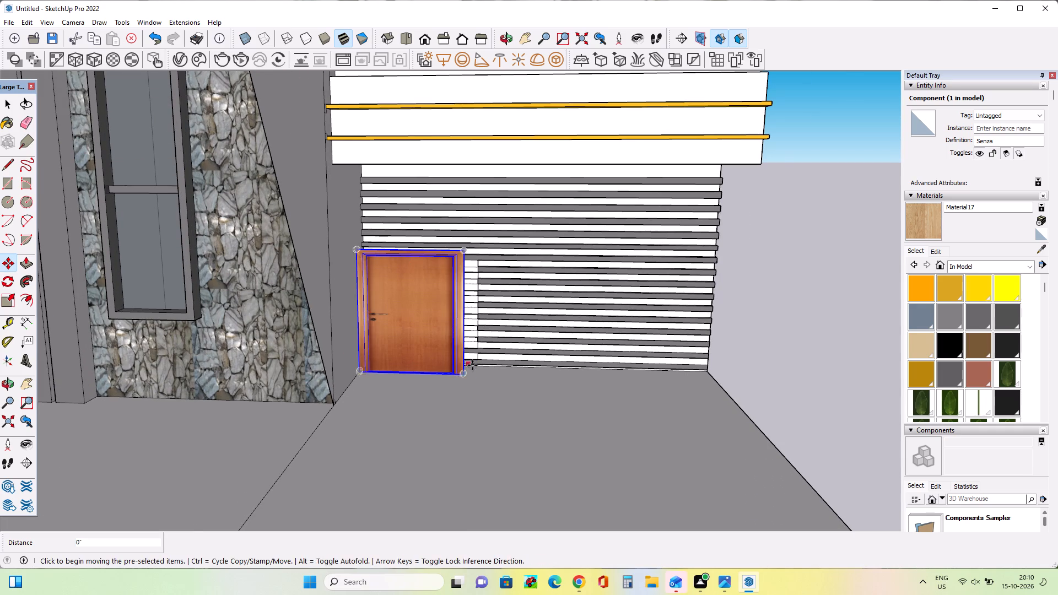
scroll(472, 365, "up", 2)
middle_click_drag(501, 397, 210, 431)
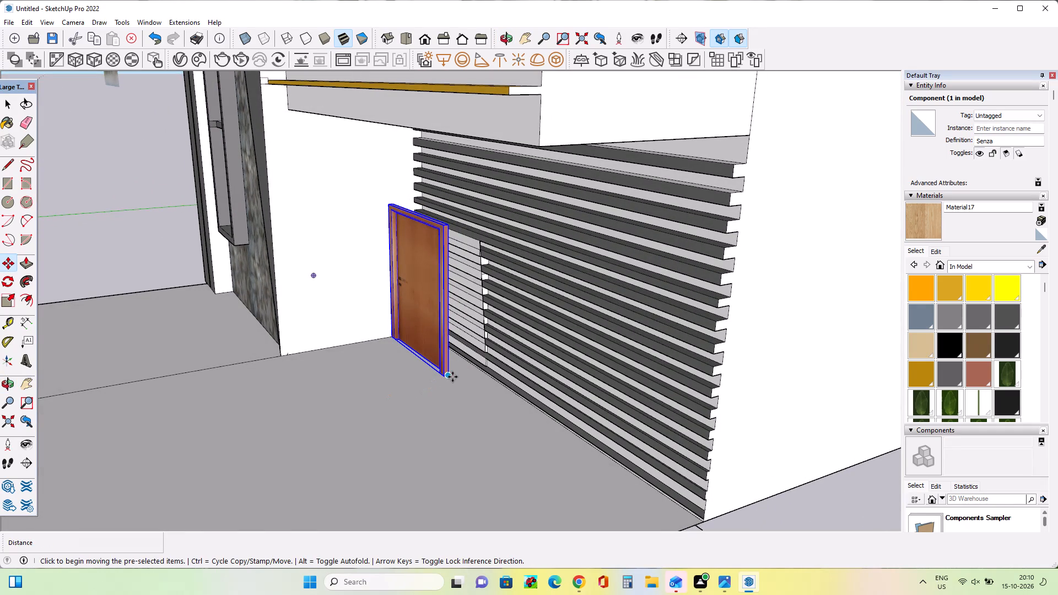
left_click(452, 377)
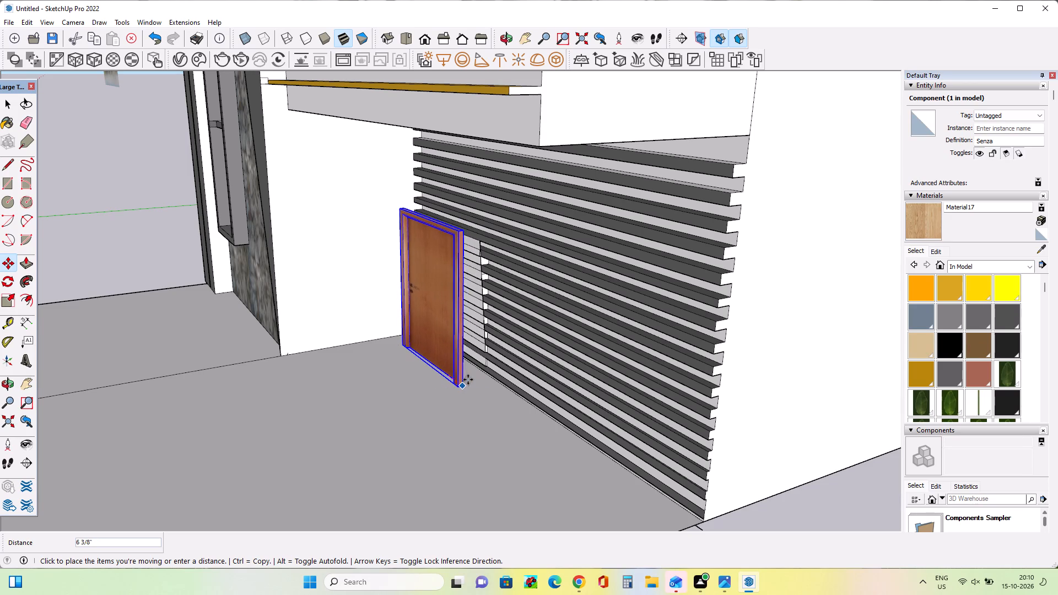
left_click(469, 378)
Move the door about 4 inches along the slatted wall by its bottom corner so its handle side meets the side wall.
middle_click_drag(381, 392, 695, 248)
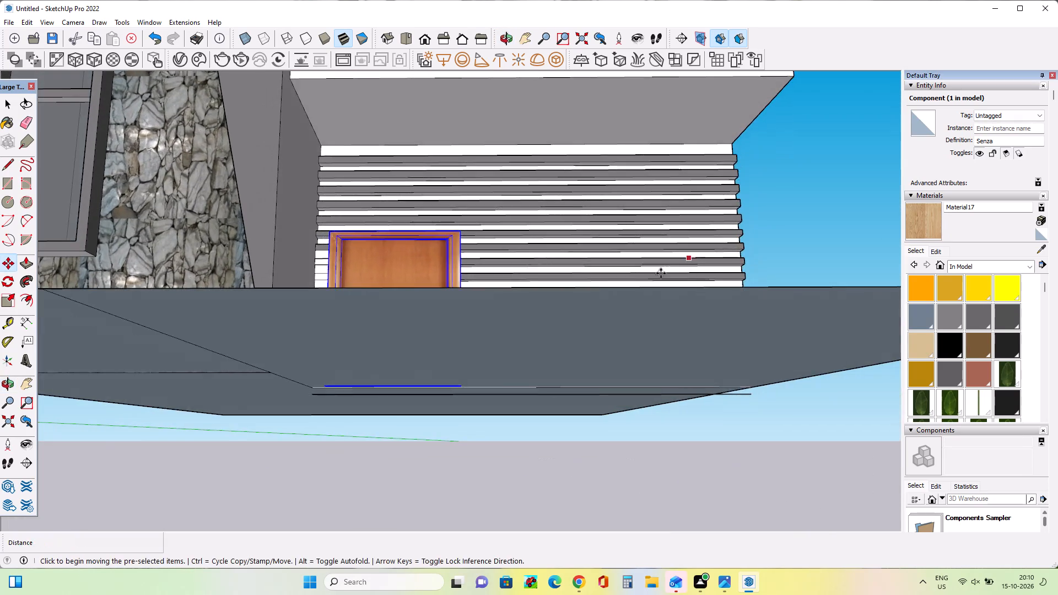
middle_click_drag(451, 330, 458, 440)
scroll(313, 331, "up", 3)
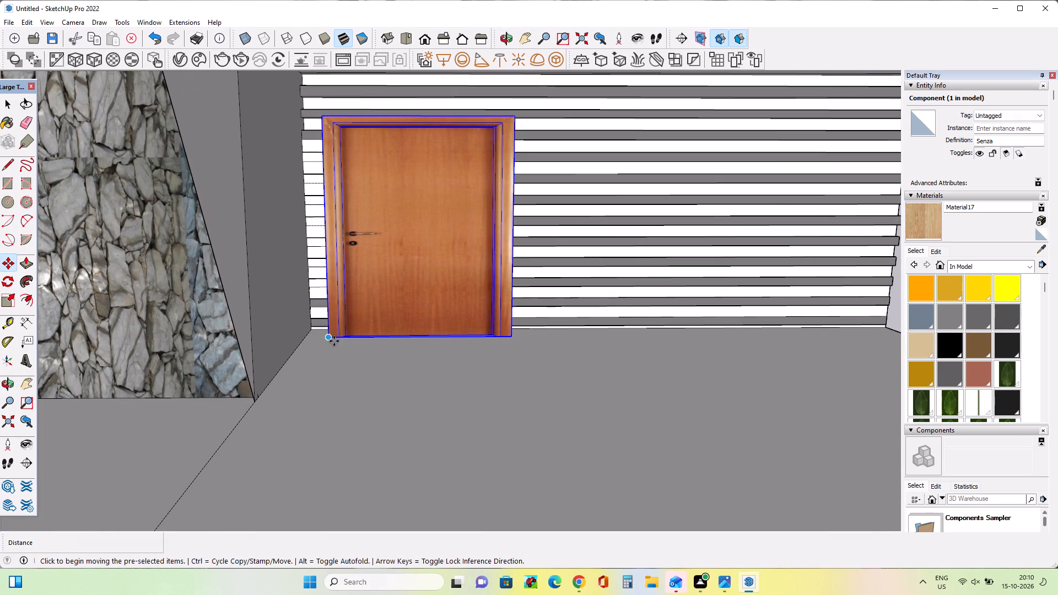
left_click(333, 340)
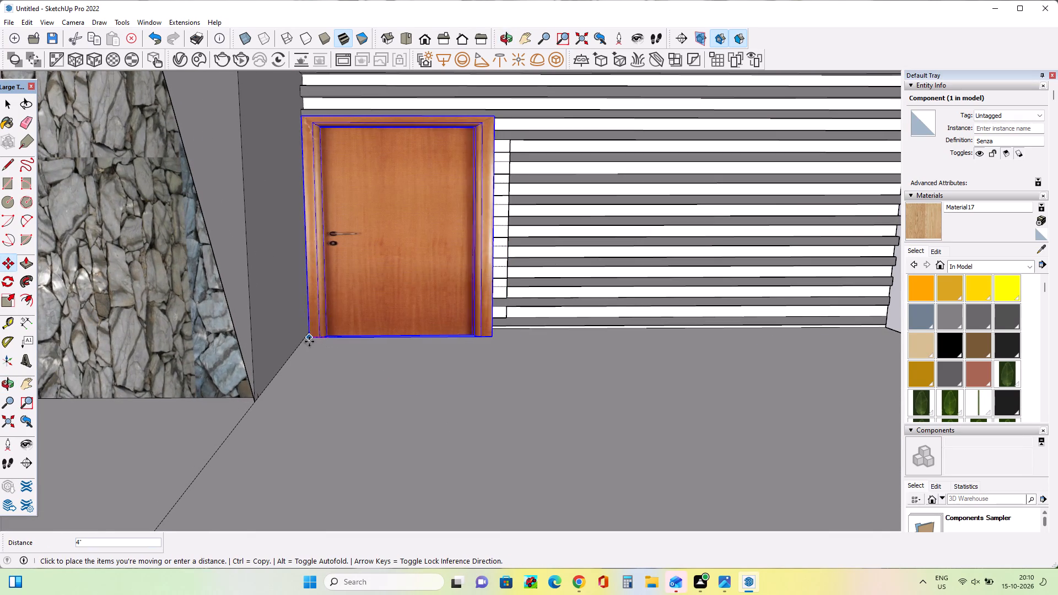
left_click(309, 342)
Widen the door along the red axis by a factor of about 1.13, toward the notched ends of the slats.
middle_click_drag(458, 342, 274, 379)
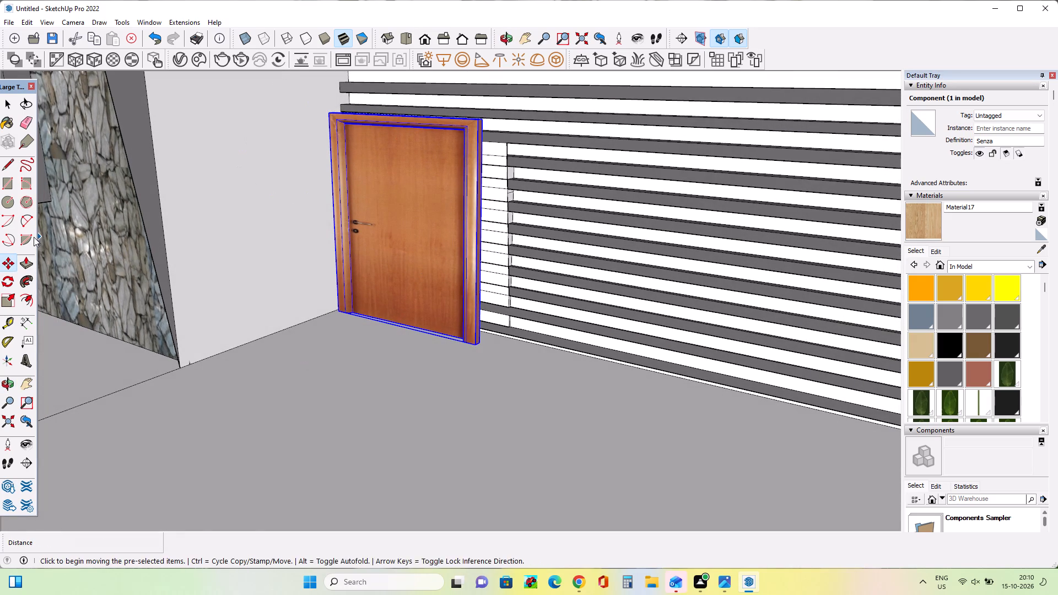
left_click(8, 302)
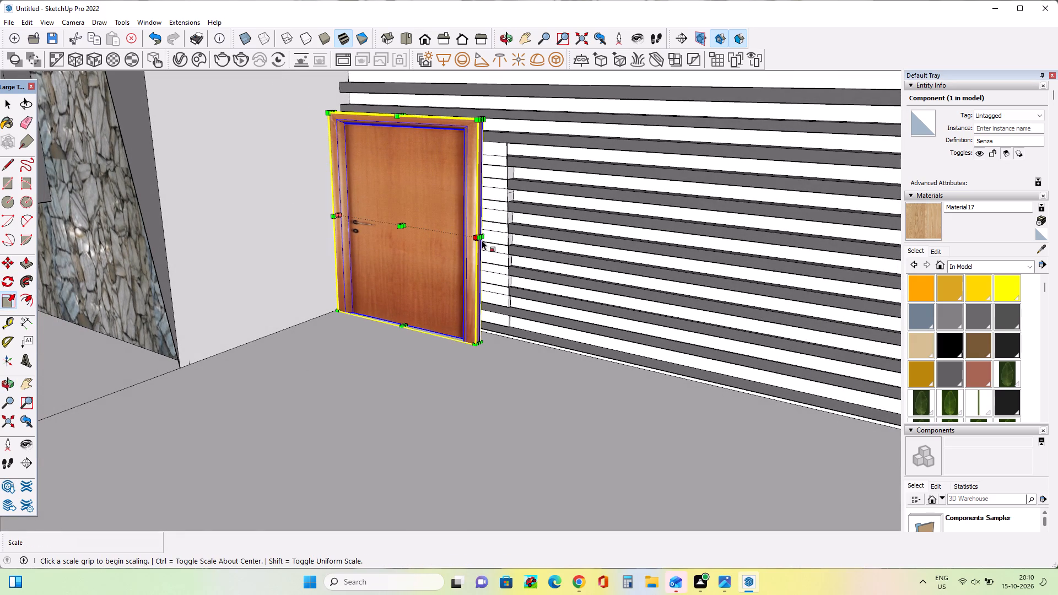
left_click(483, 239)
left_click(501, 240)
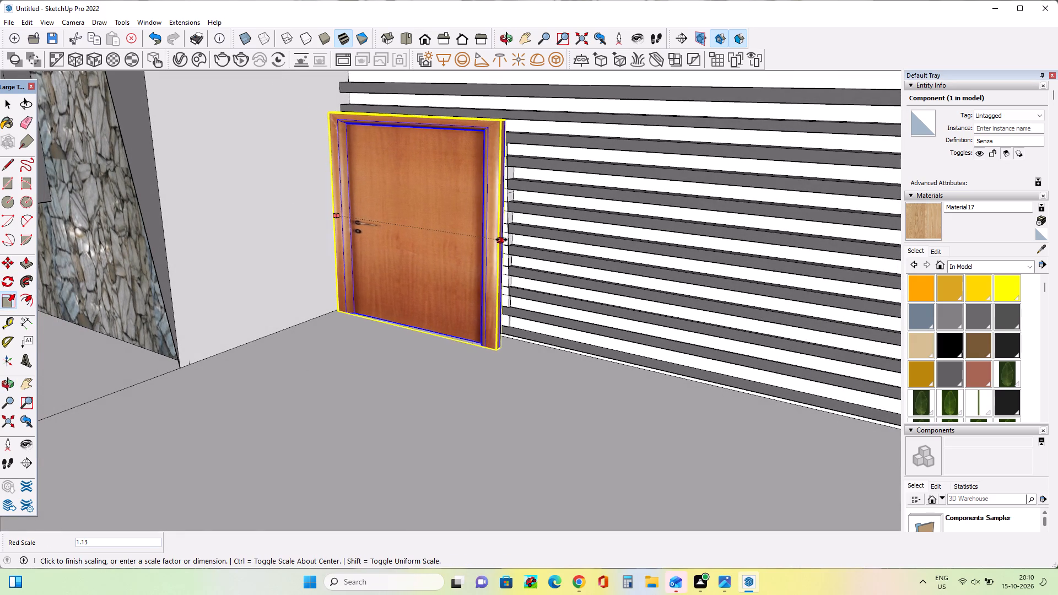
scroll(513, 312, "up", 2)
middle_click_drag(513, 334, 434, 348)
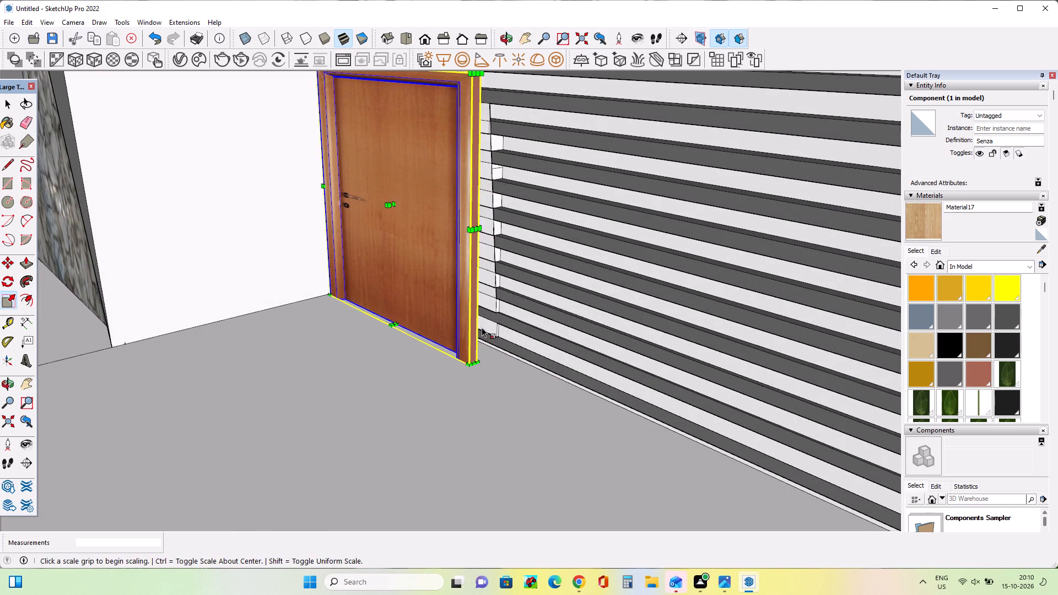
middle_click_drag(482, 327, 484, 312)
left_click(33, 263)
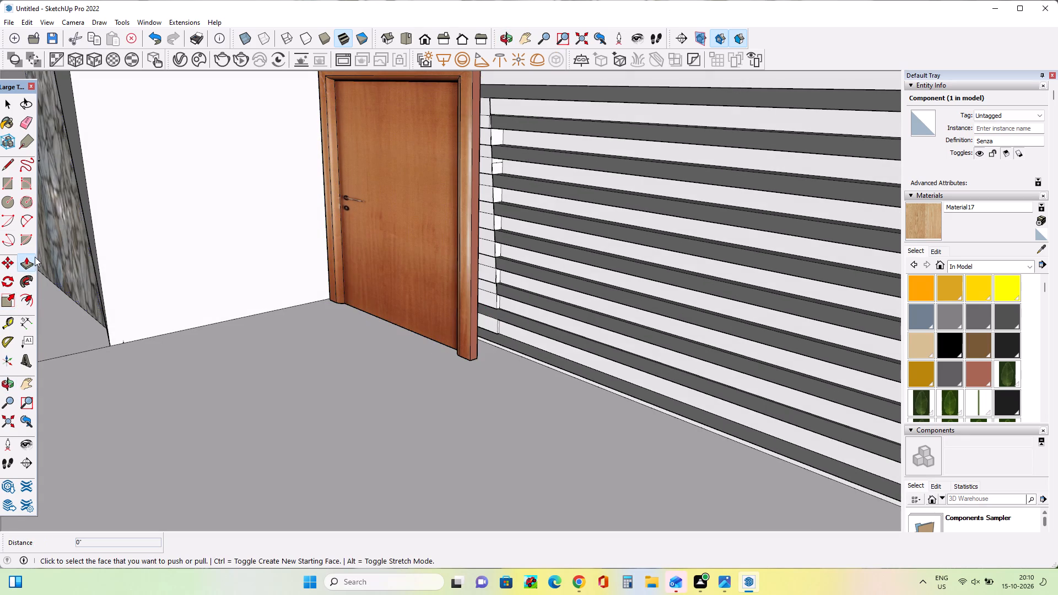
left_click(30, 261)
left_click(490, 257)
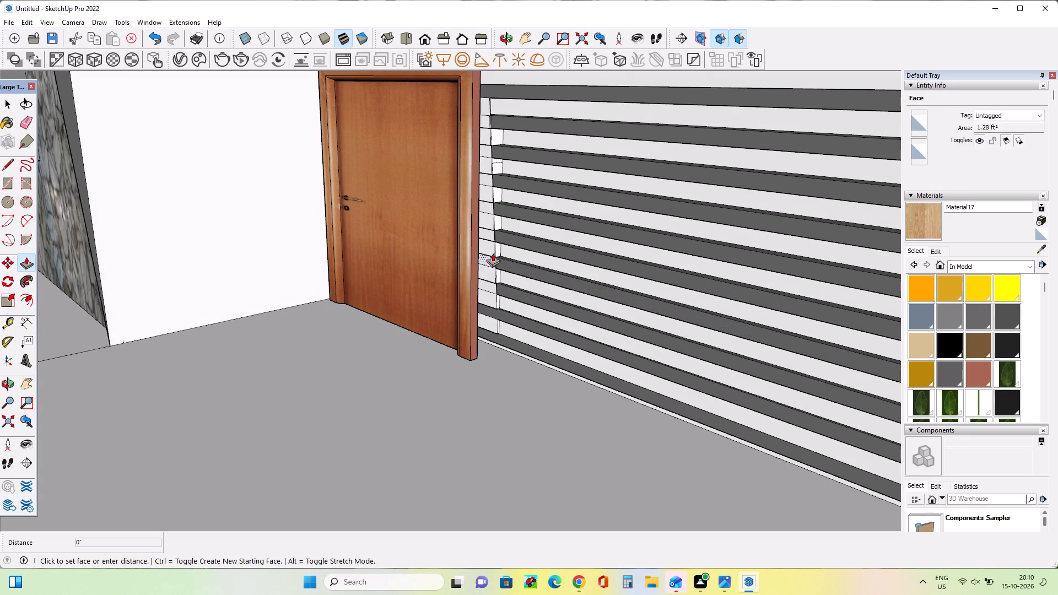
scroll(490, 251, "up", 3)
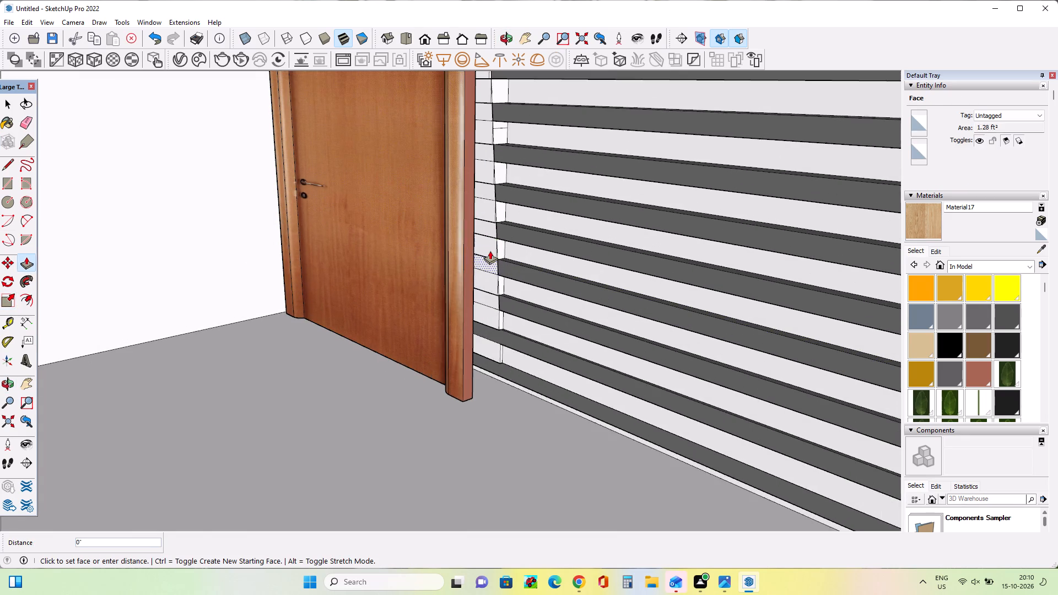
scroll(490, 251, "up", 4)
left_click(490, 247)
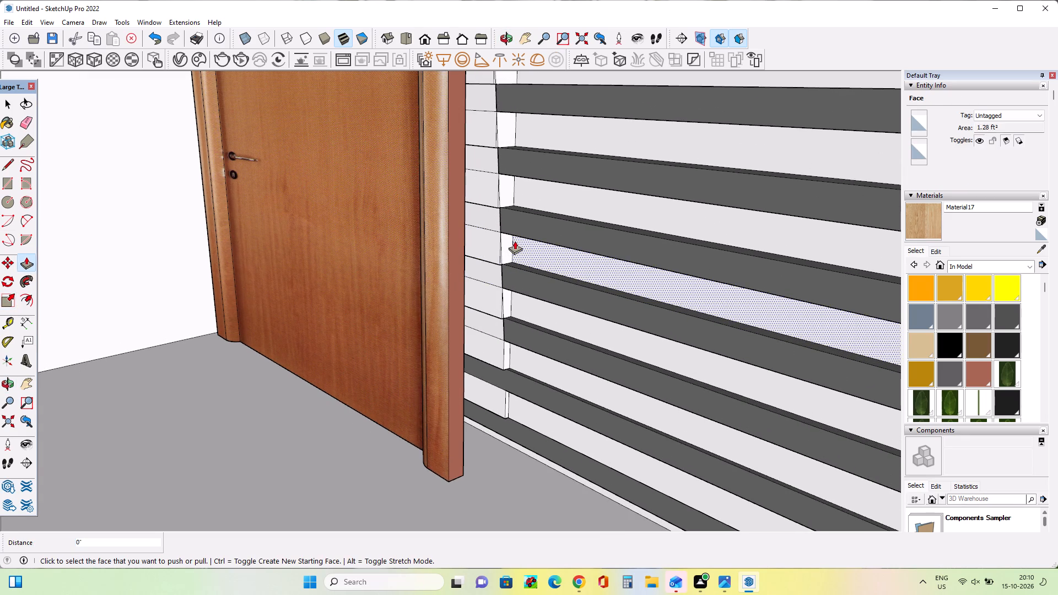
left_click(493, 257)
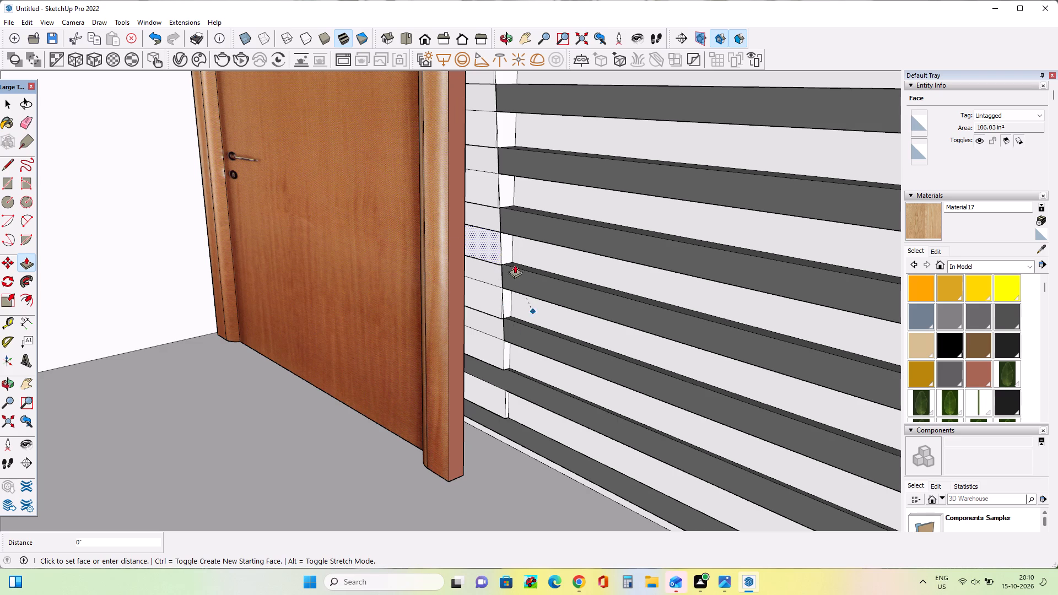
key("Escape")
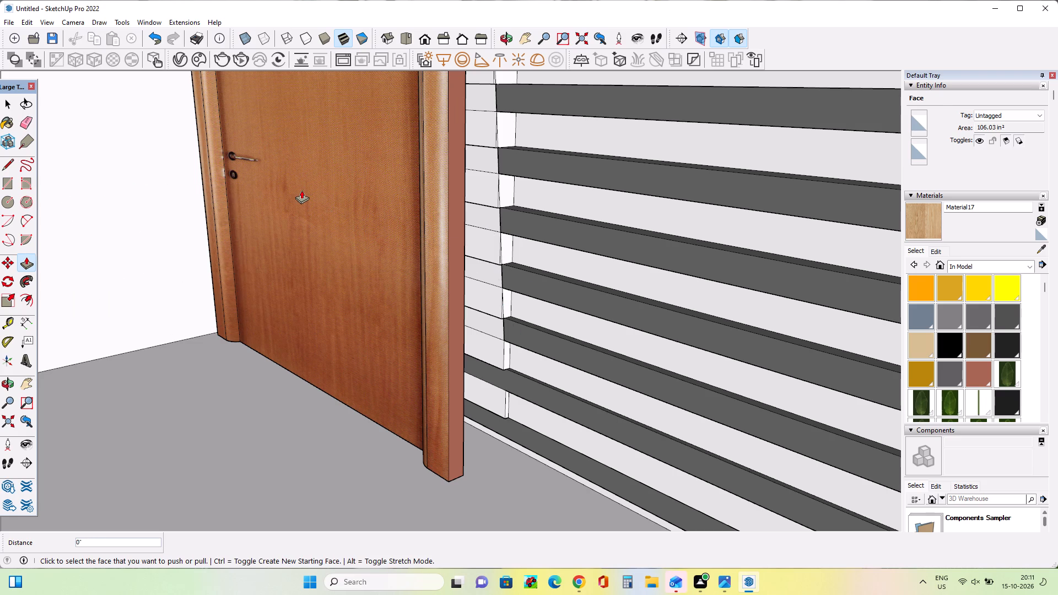
Erase the vertical edges of the plain infill faces between the door frame and the lower slat ends.
left_click(23, 118)
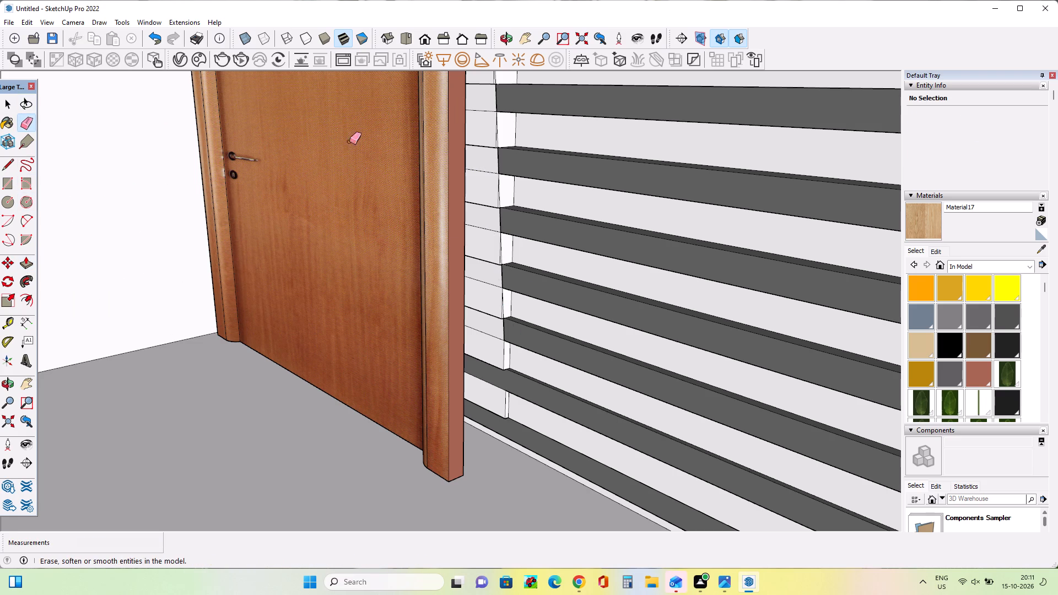
scroll(483, 261, "up", 10)
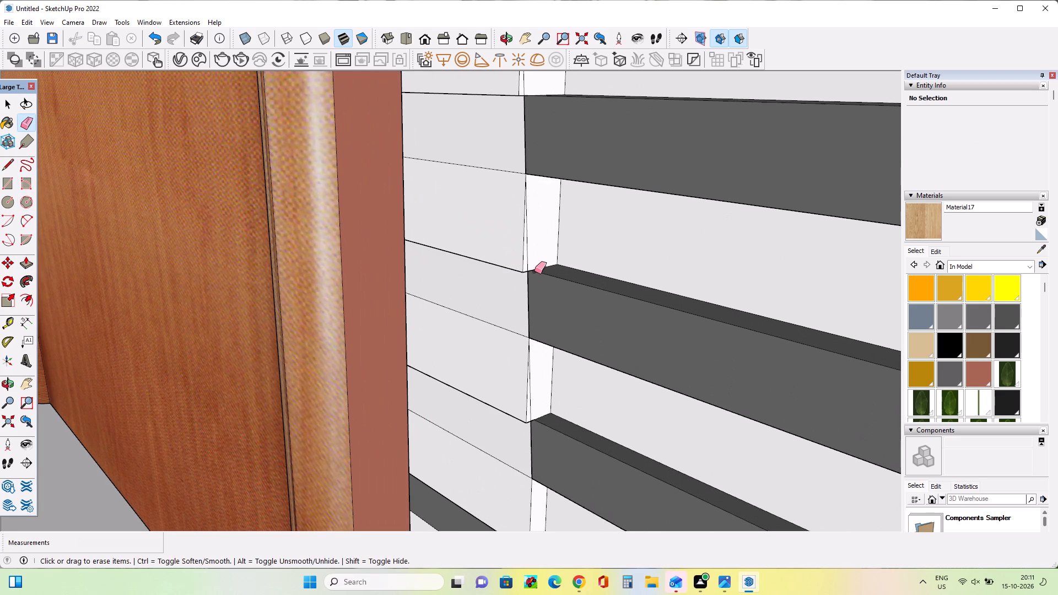
left_click(526, 266)
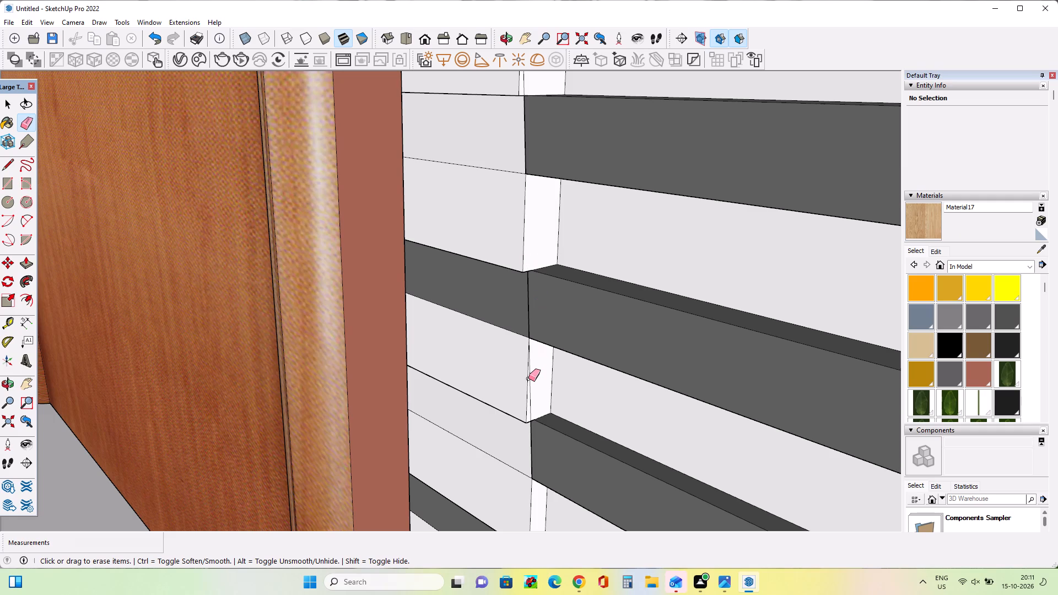
left_click(530, 382)
scroll(492, 362, "down", 2)
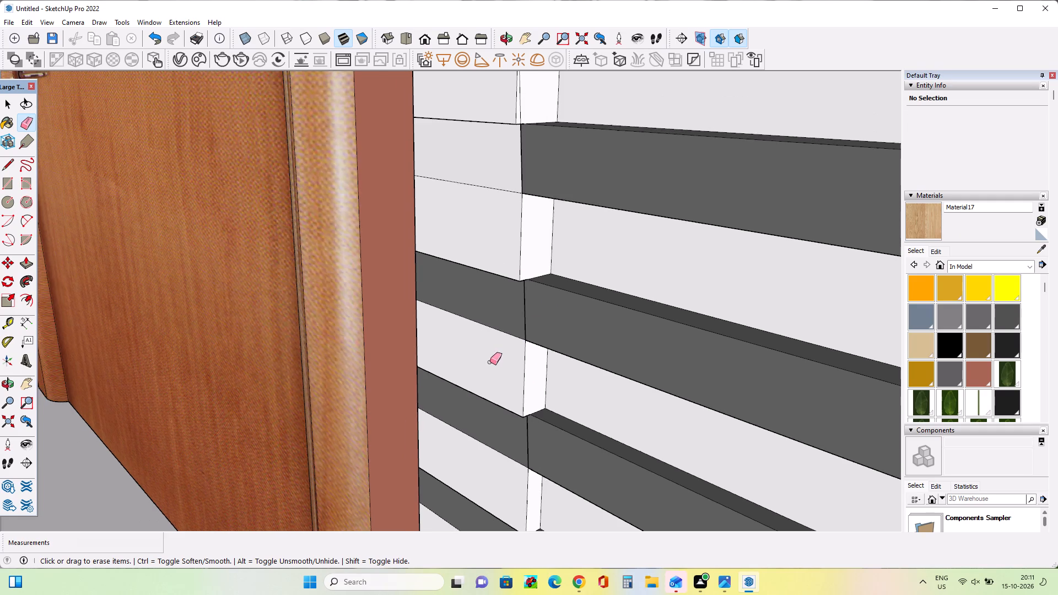
scroll(490, 362, "down", 4)
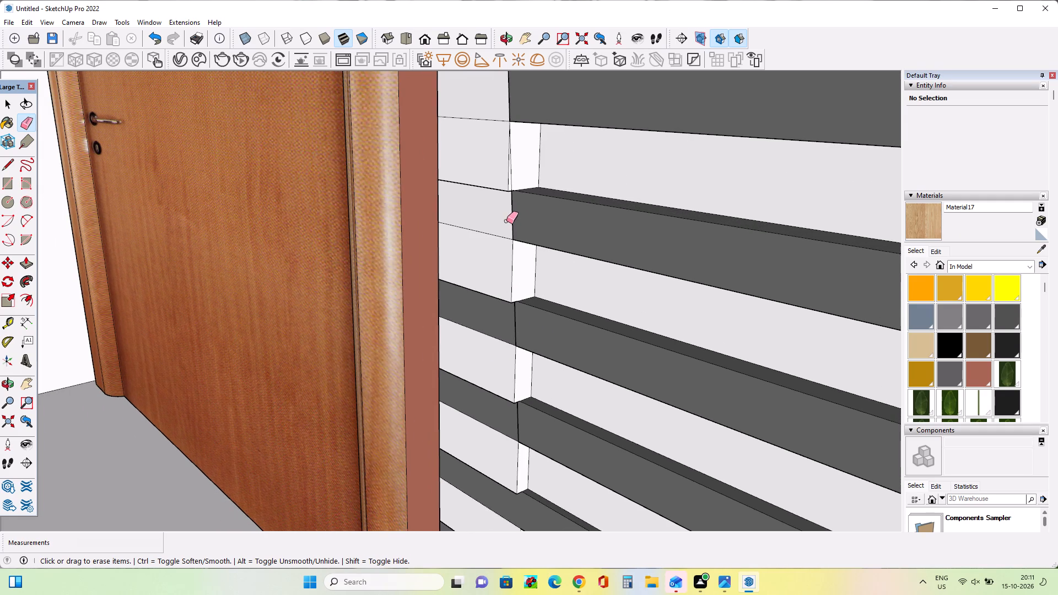
left_click(507, 221)
left_click(504, 119)
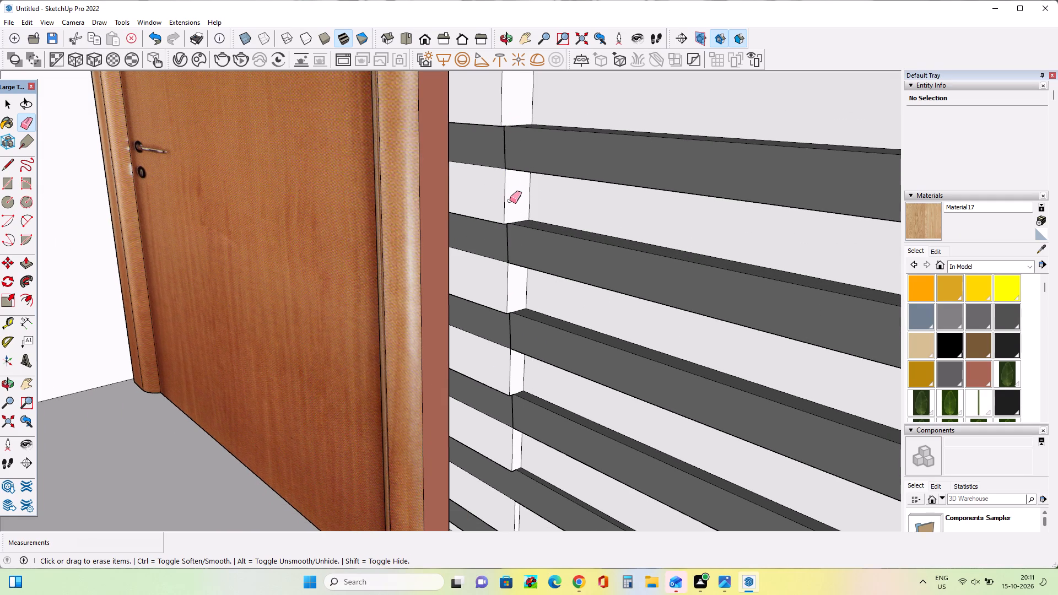
Erase the vertical edges of the plain infill faces between the door frame and the upper slat ends.
scroll(510, 201, "down", 12)
scroll(515, 94, "up", 15)
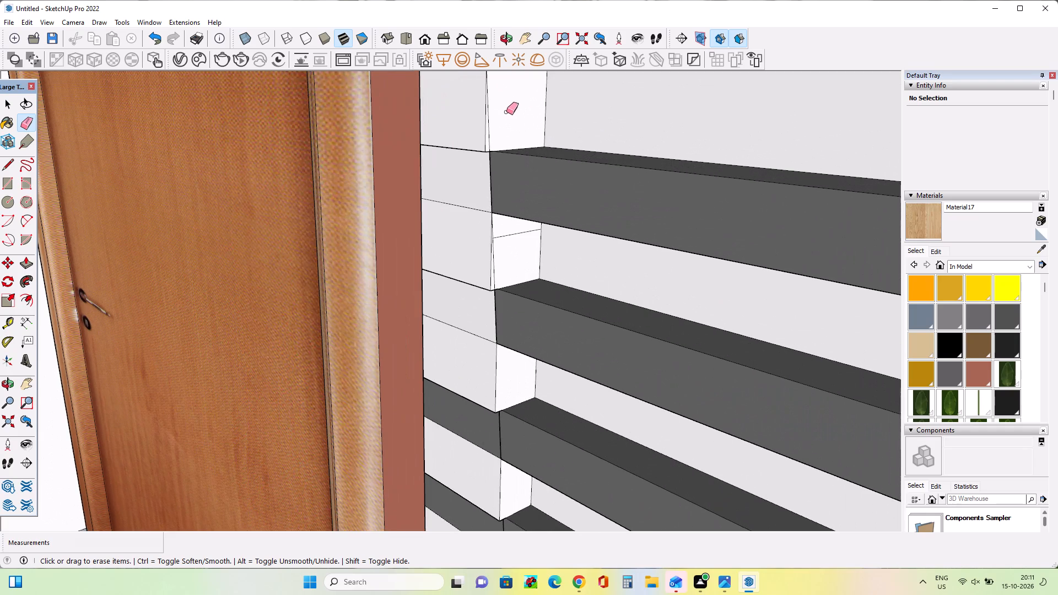
left_click(489, 140)
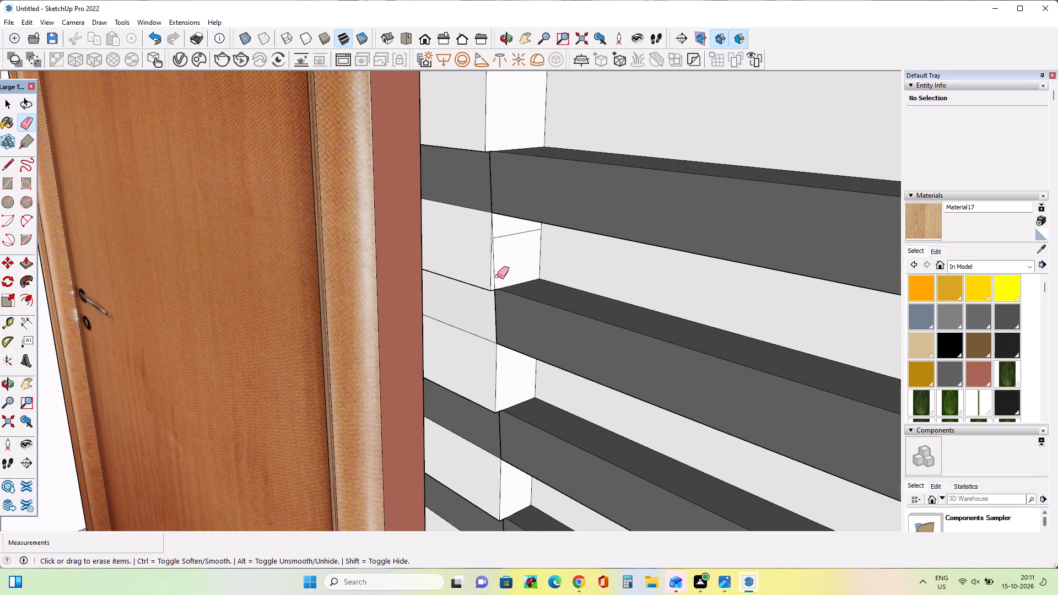
left_click(496, 282)
left_click(493, 284)
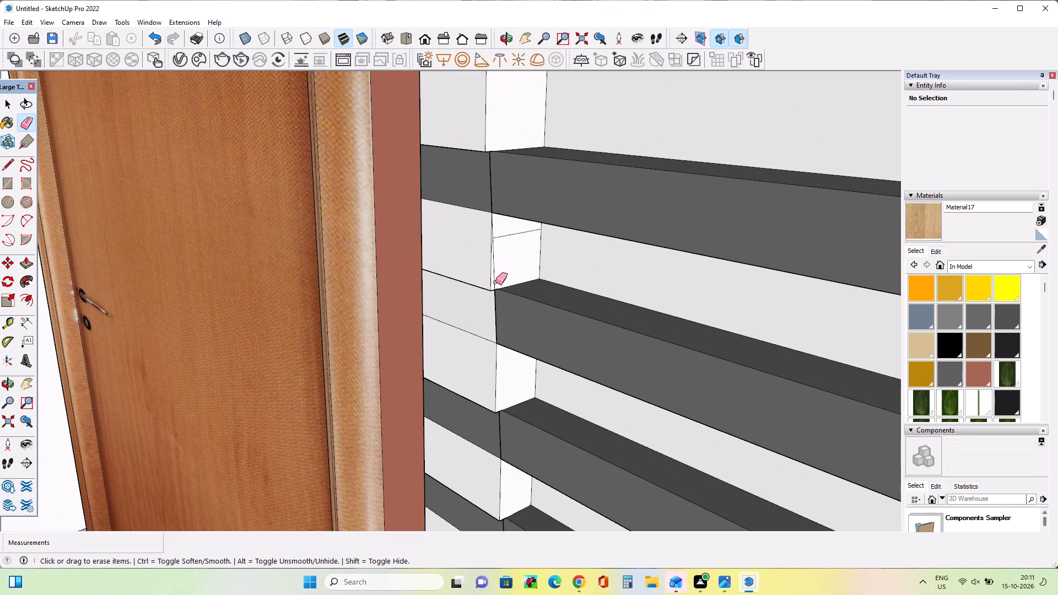
left_click(495, 282)
scroll(487, 280, "down", 9)
scroll(481, 177, "up", 7)
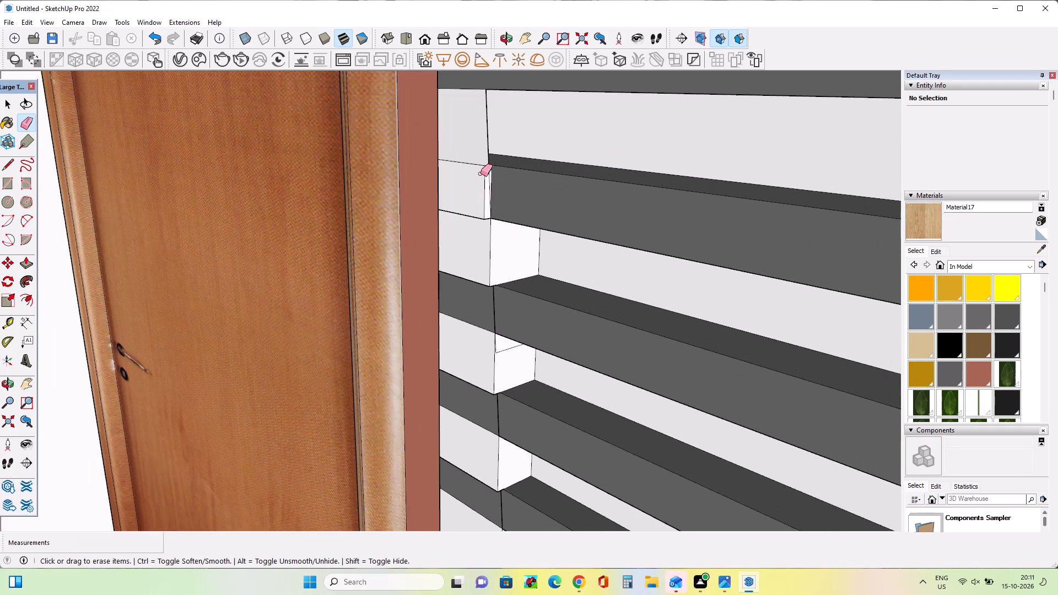
scroll(481, 174, "up", 9)
left_click(496, 180)
Erase the short vertical seam lines crossing the lower dark slats beside the door frame.
scroll(494, 186, "down", 5)
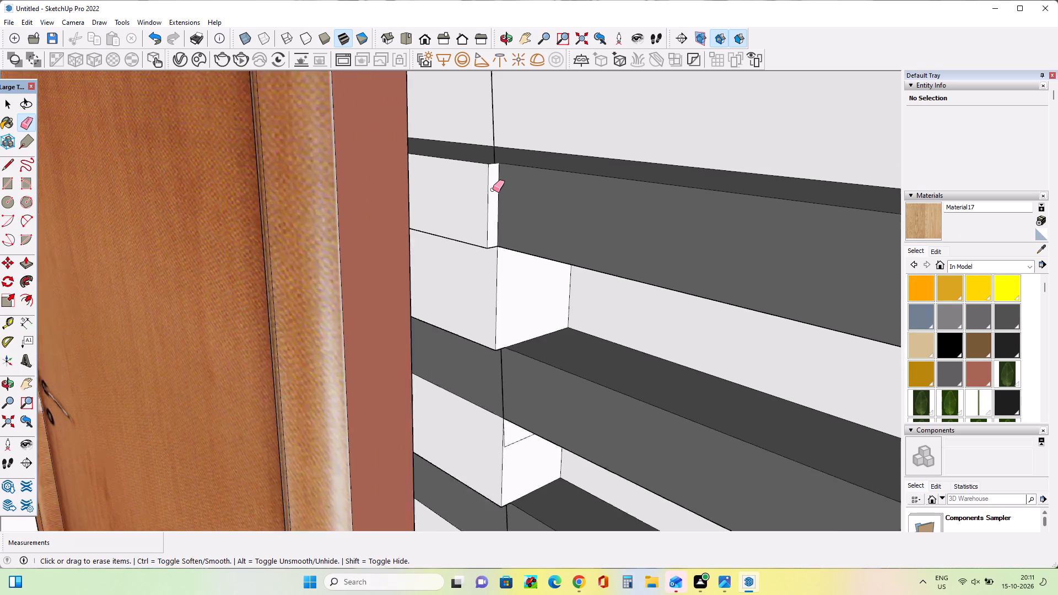
scroll(493, 190, "down", 12)
scroll(493, 165, "up", 15)
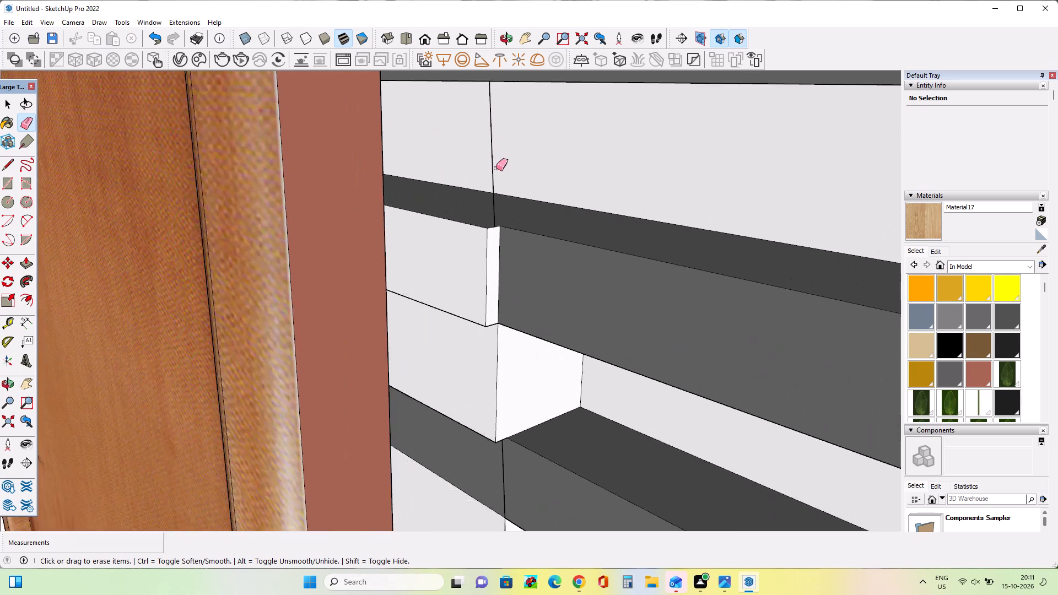
scroll(496, 168, "up", 9)
scroll(496, 174, "down", 12)
scroll(496, 174, "up", 1)
scroll(496, 174, "down", 5)
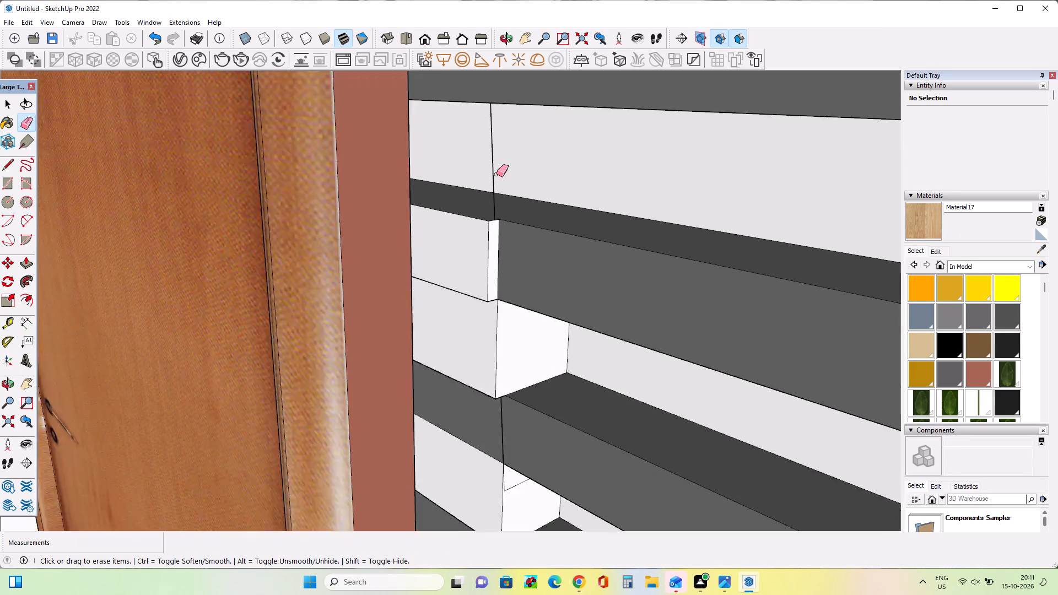
scroll(496, 174, "down", 16)
scroll(537, 405, "up", 3)
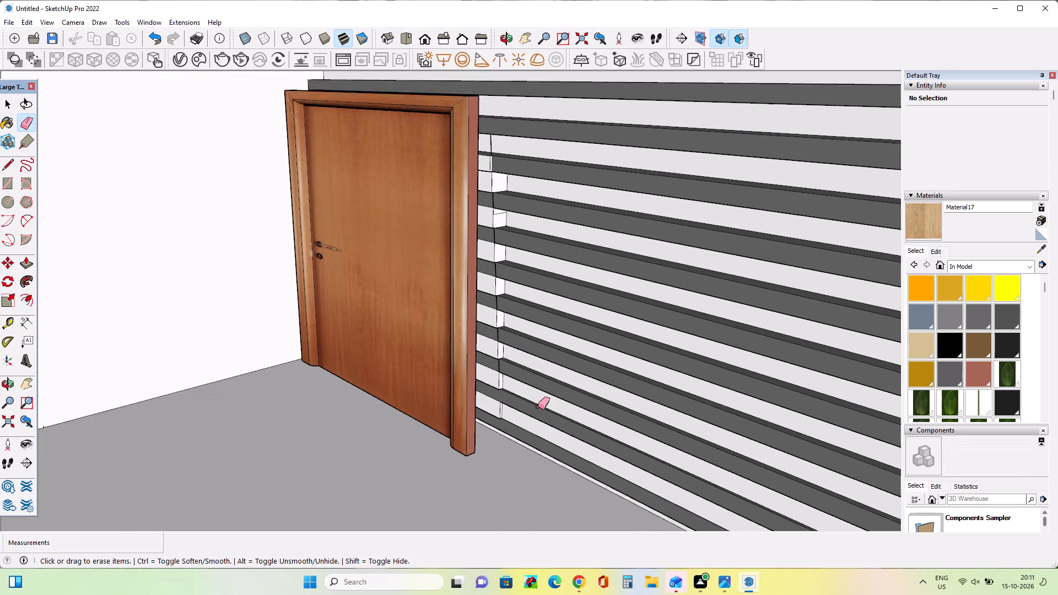
scroll(538, 407, "up", 11)
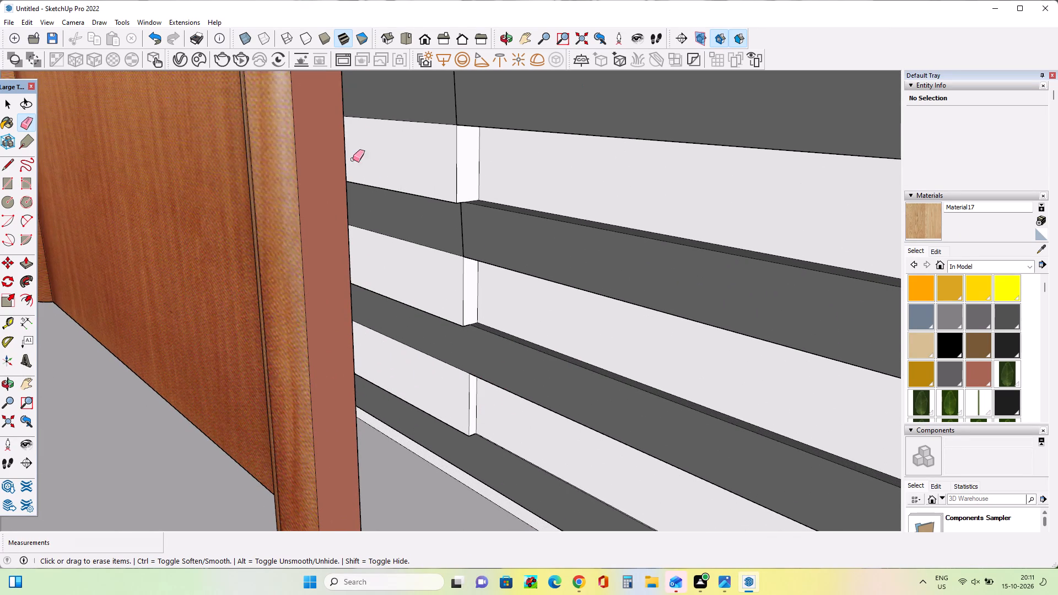
left_click(461, 231)
scroll(456, 190, "down", 3)
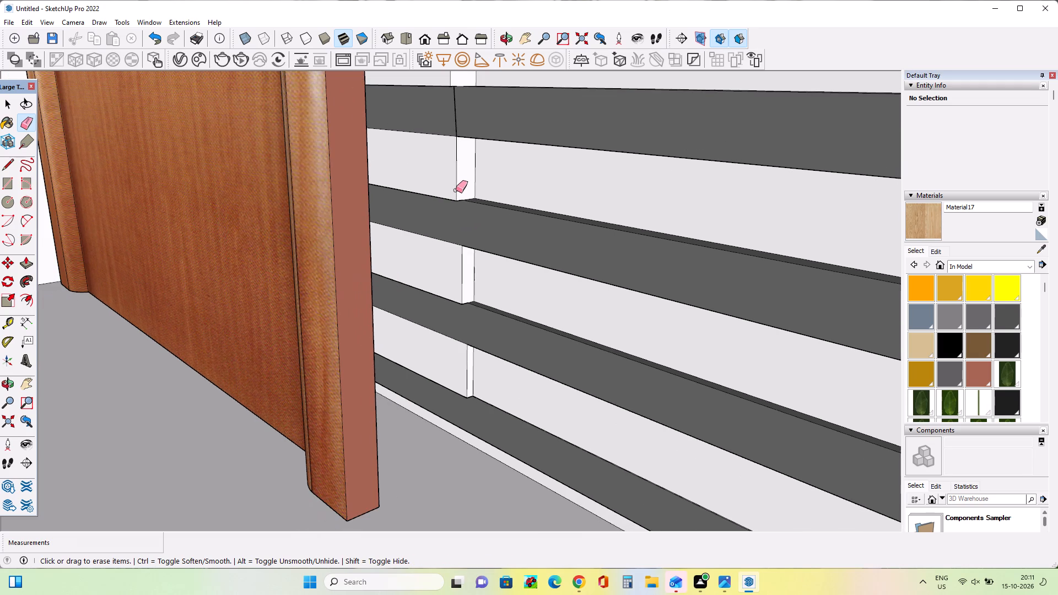
left_click(455, 129)
scroll(456, 178, "down", 8)
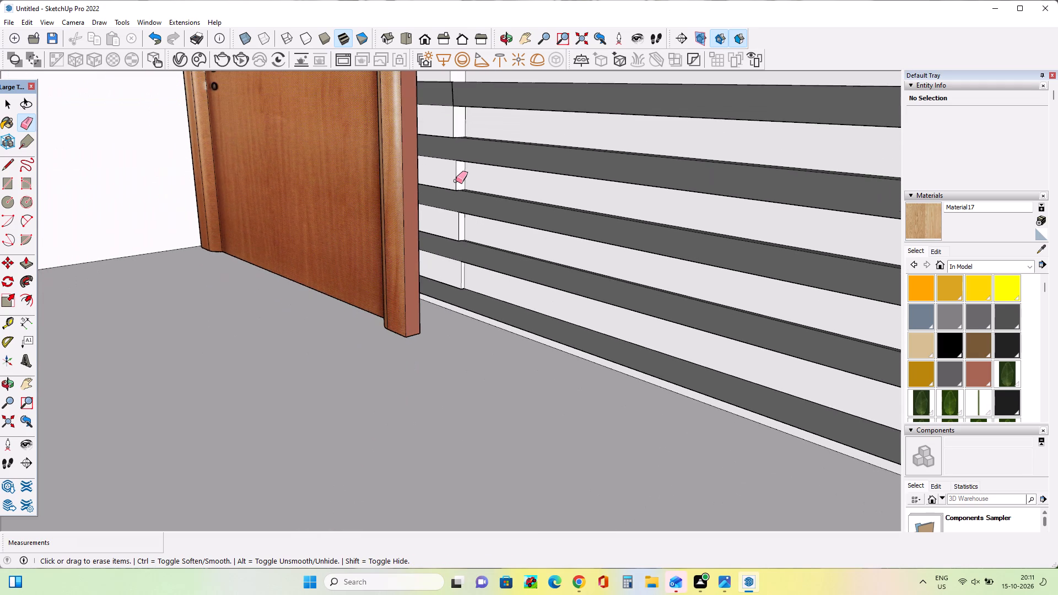
scroll(451, 99, "up", 3)
left_click(454, 102)
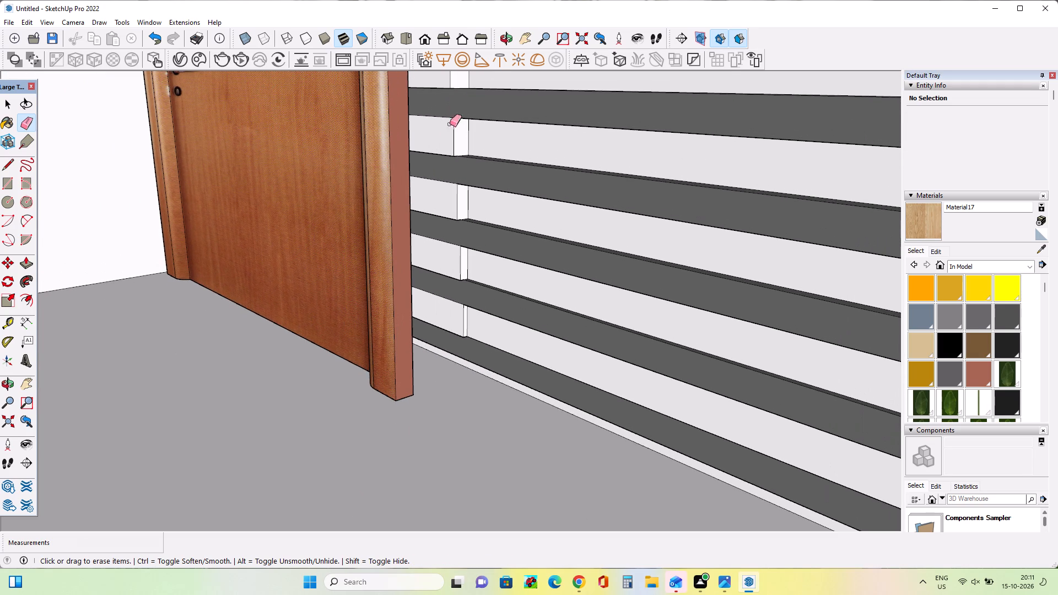
Erase the vertical seam lines on the upper slats beside the door and the stray horizontal line on the infill block between them.
scroll(445, 137, "down", 12)
scroll(444, 98, "up", 10)
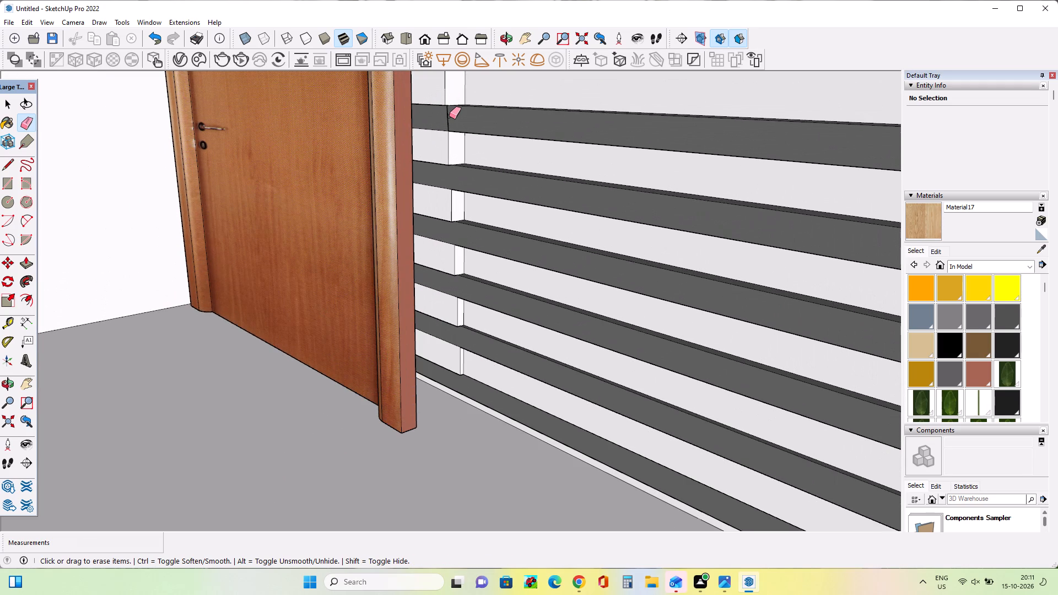
left_click(448, 118)
scroll(447, 118, "down", 9)
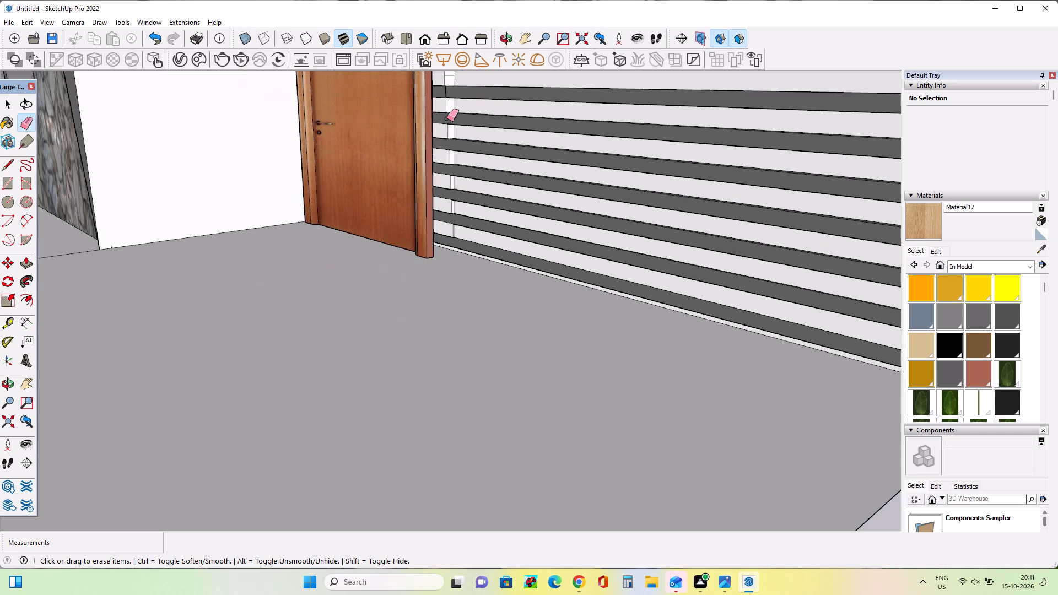
scroll(442, 88, "up", 7)
left_click(450, 99)
scroll(436, 143, "down", 12)
scroll(440, 104, "up", 13)
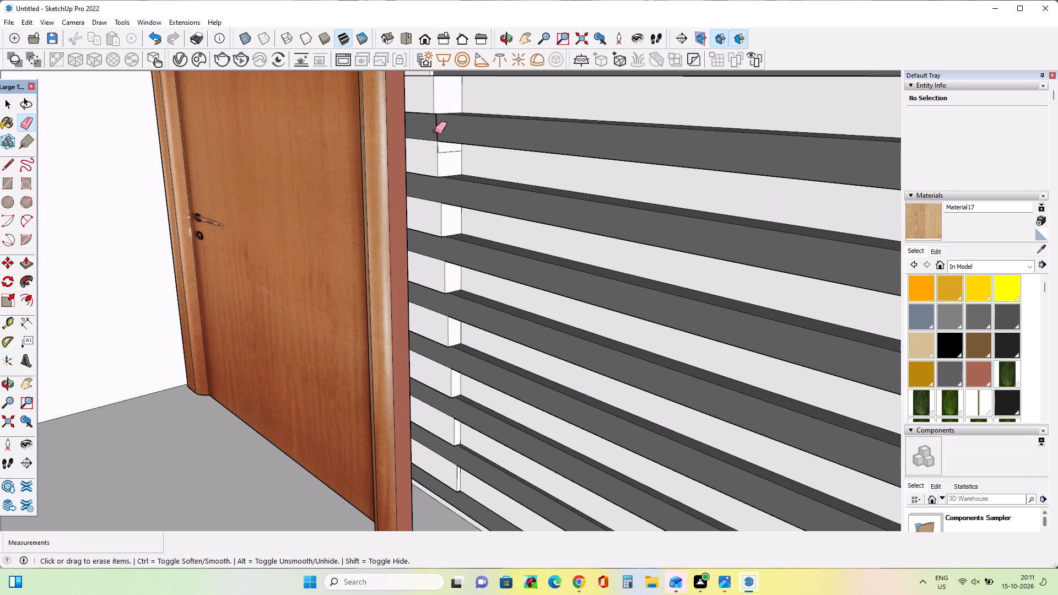
left_click(436, 131)
left_click(440, 152)
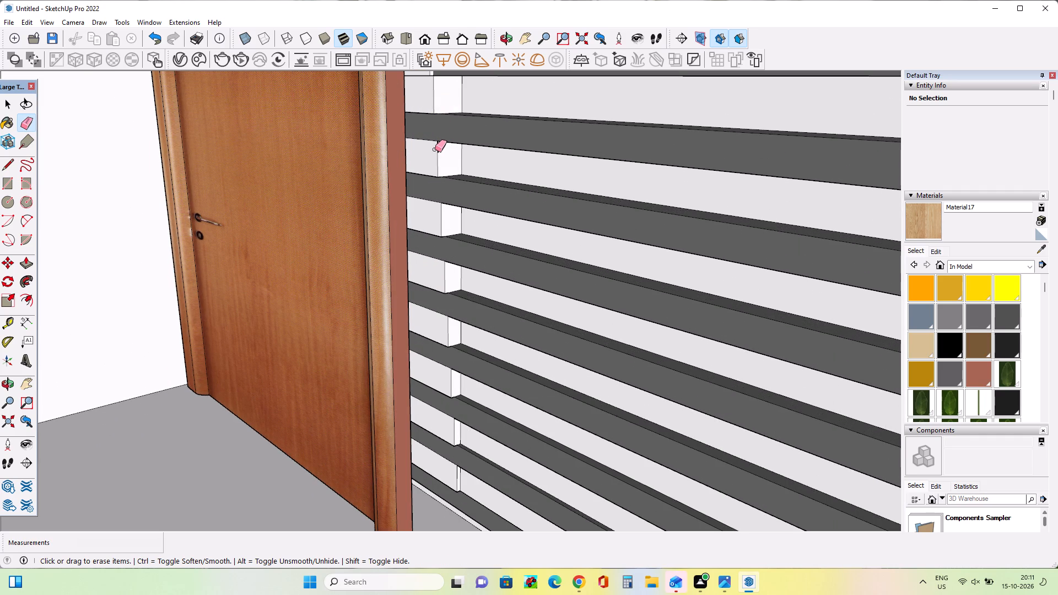
left_click(439, 150)
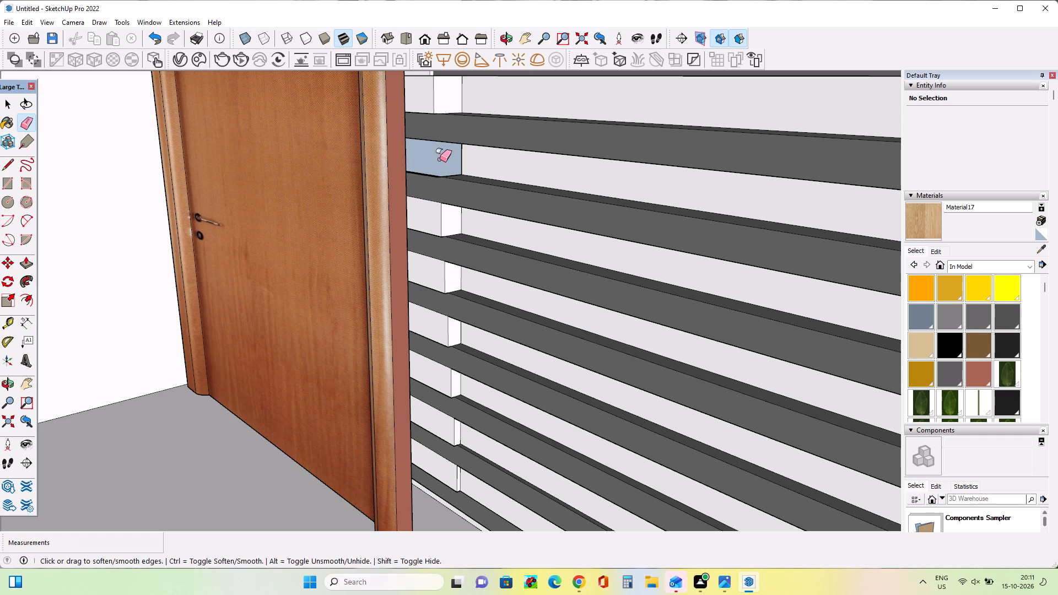
key("ctrl+z")
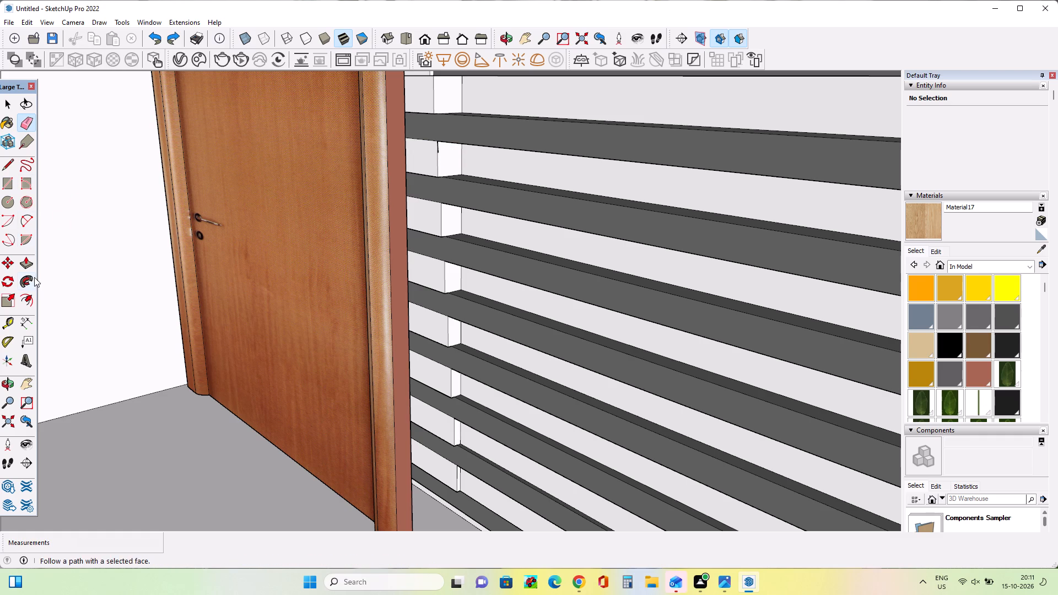
Pull the upper infill block's front face out 3/16" and erase the short leftover edge on the block's side.
left_click(29, 268)
left_click(432, 166)
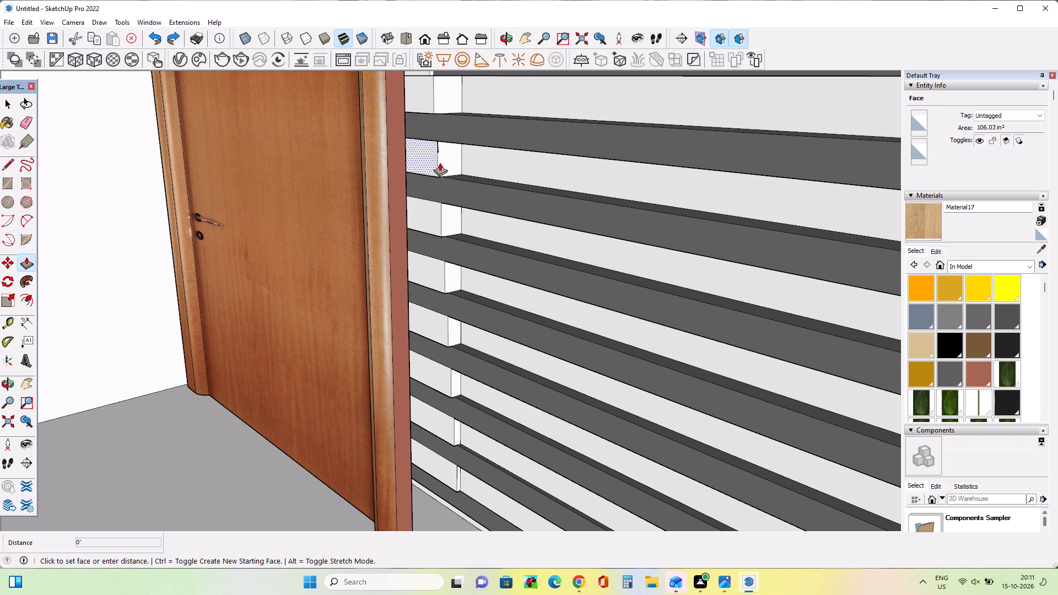
left_click(430, 163)
scroll(447, 148, "up", 4)
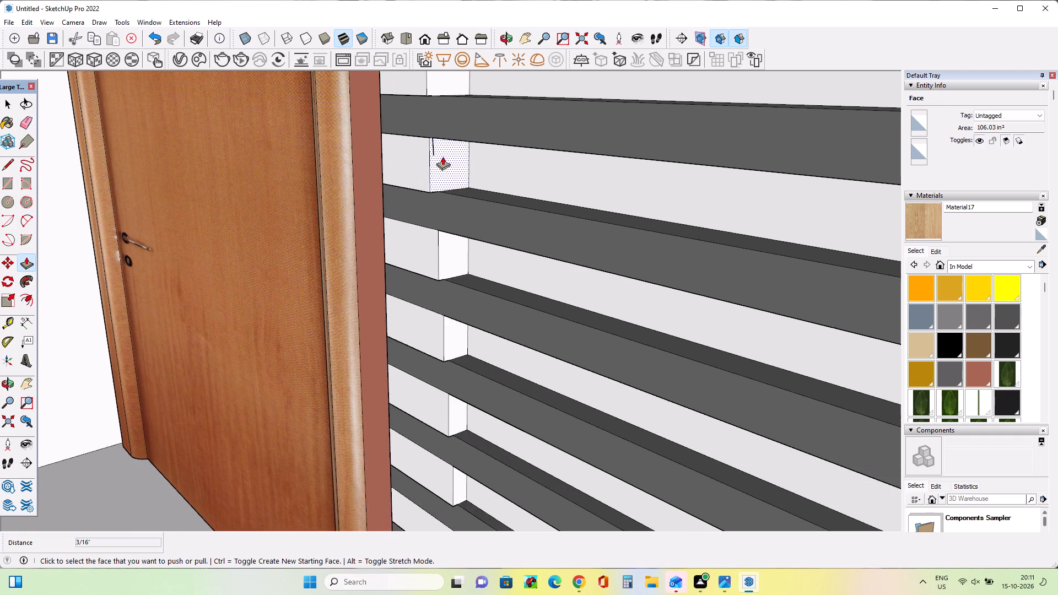
scroll(442, 156, "up", 3)
left_click(22, 127)
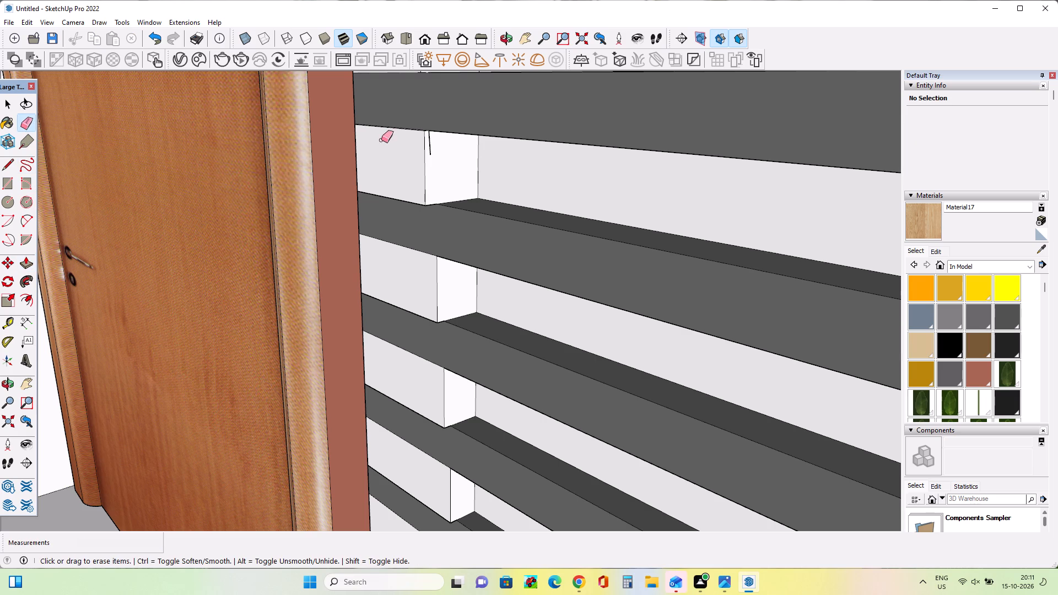
left_click(431, 154)
Push the upper infill block's front face back in by 3/16".
left_click(23, 263)
left_click(412, 176)
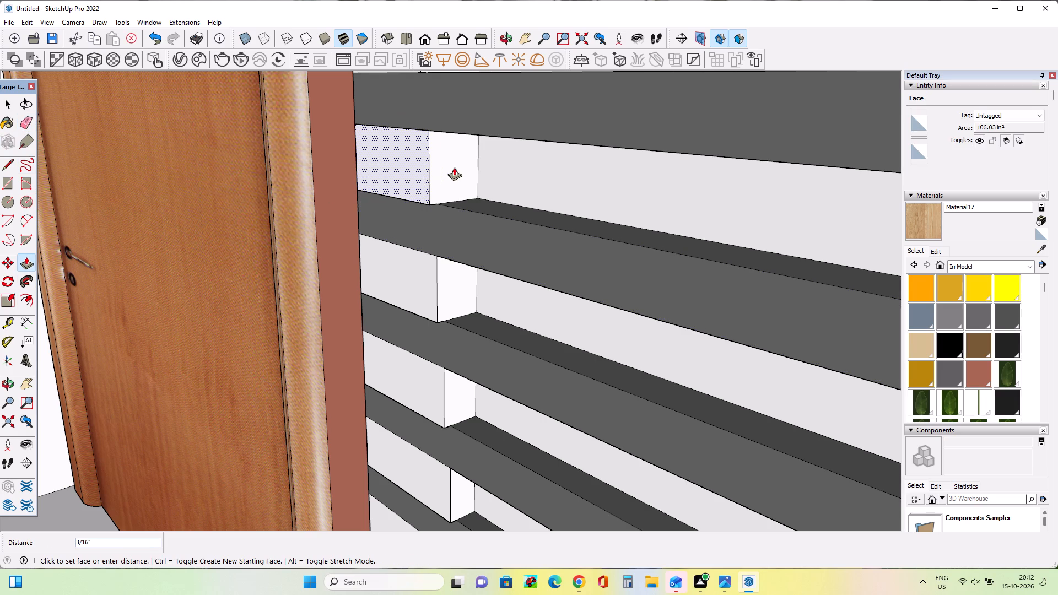
left_click(469, 163)
left_click(422, 180)
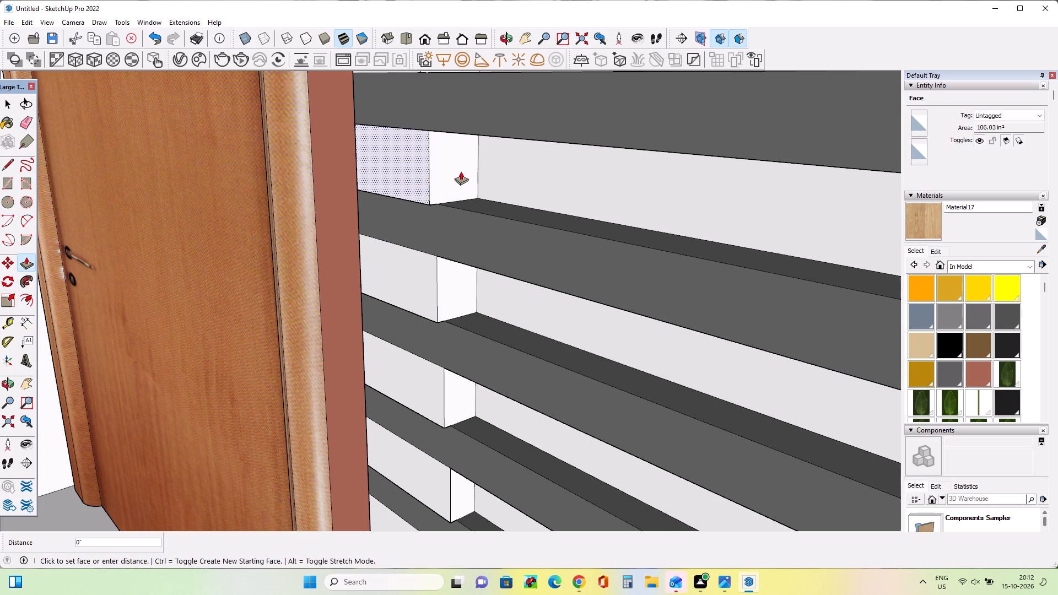
left_click(461, 171)
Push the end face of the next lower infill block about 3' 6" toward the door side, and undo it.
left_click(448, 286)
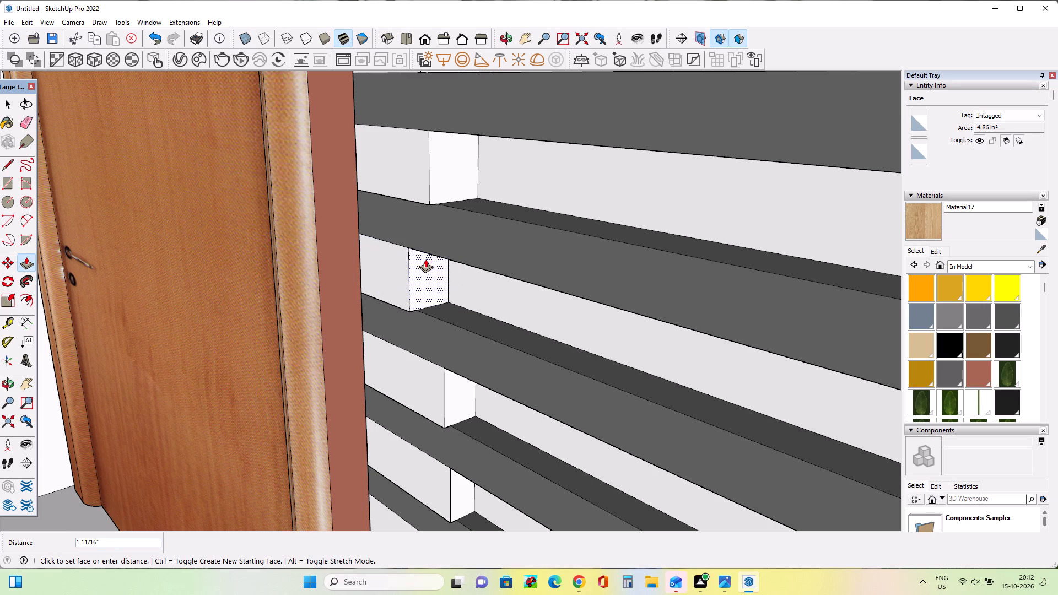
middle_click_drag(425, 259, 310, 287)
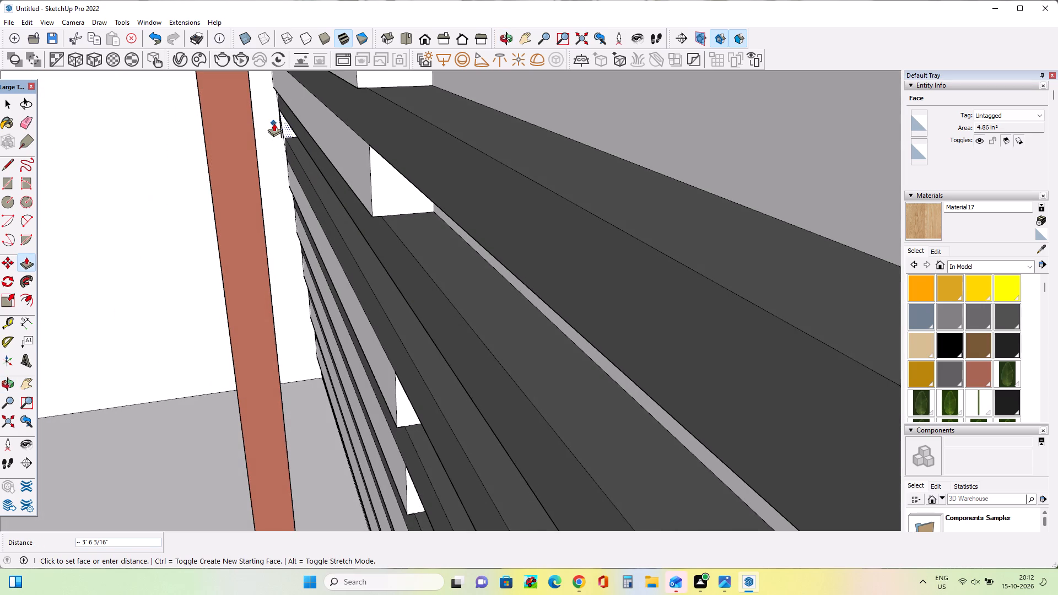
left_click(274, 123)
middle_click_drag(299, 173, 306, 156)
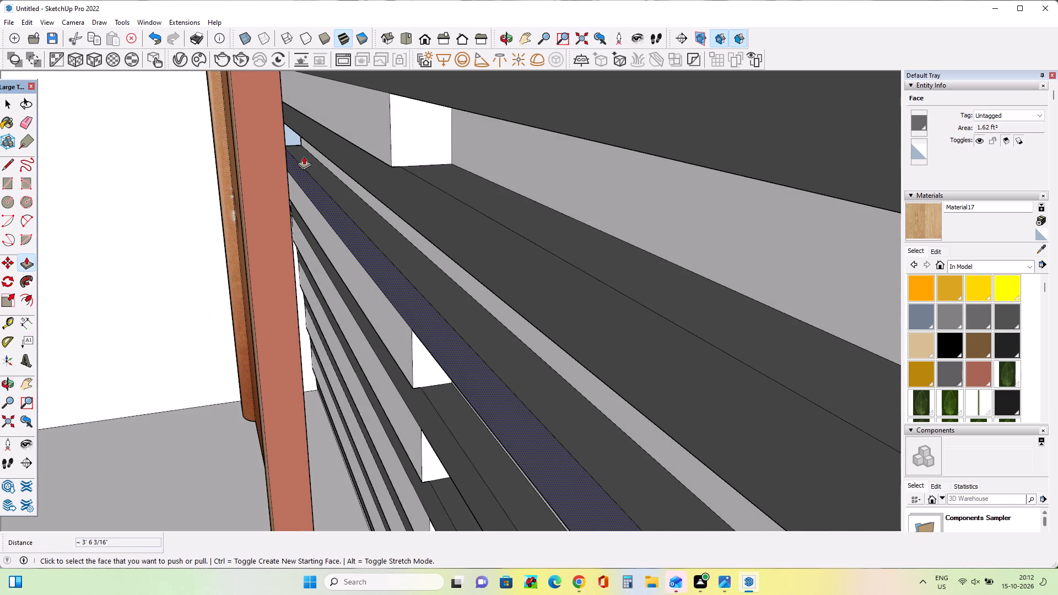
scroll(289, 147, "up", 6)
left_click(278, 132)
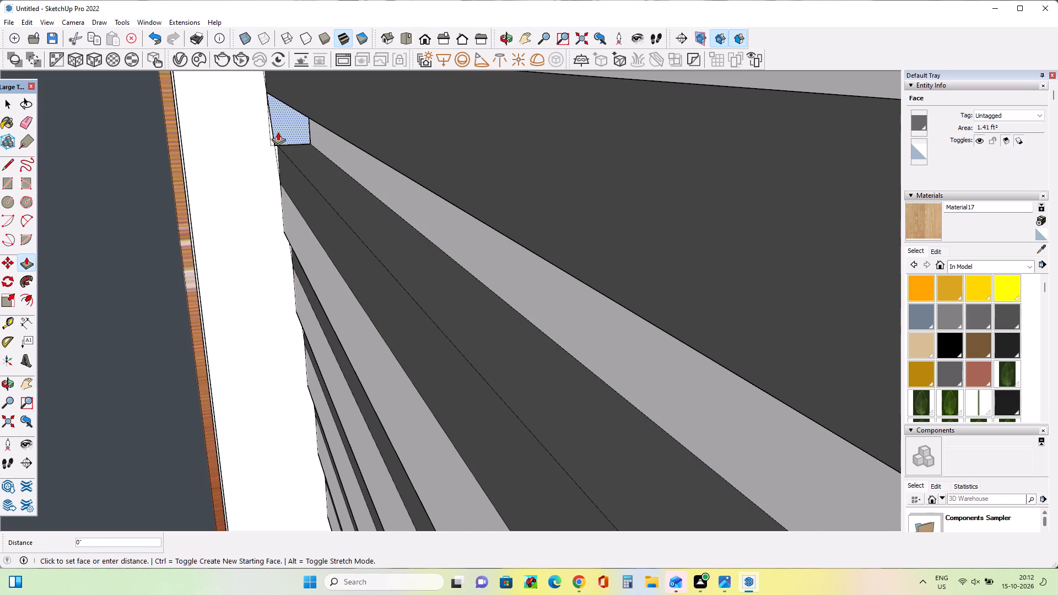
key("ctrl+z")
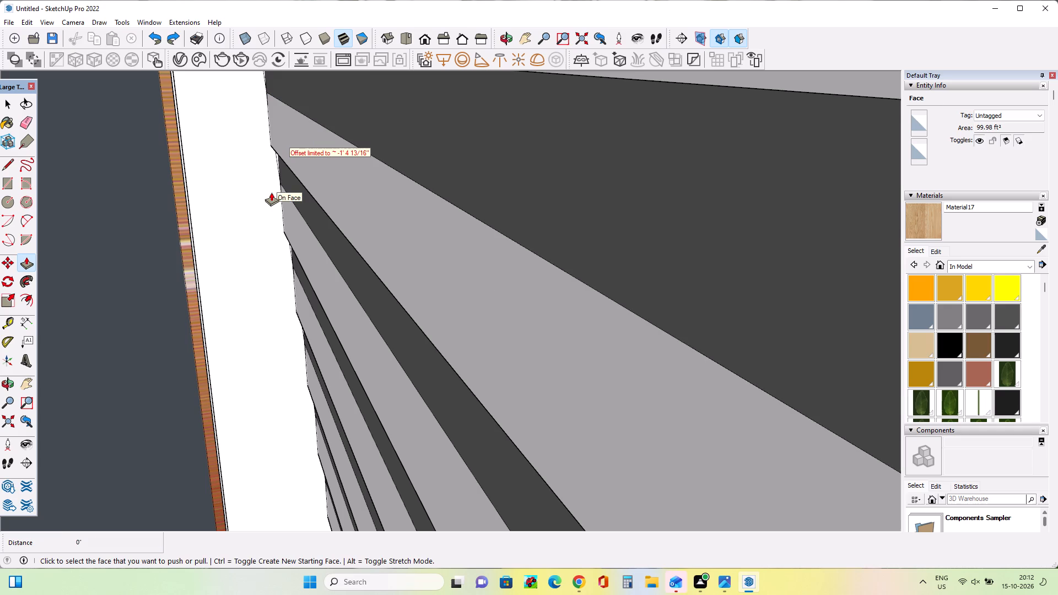
Push the same infill block's end face about 3.5 feet back behind the door frame.
scroll(238, 169, "down", 7)
middle_click_drag(354, 403, 384, 374)
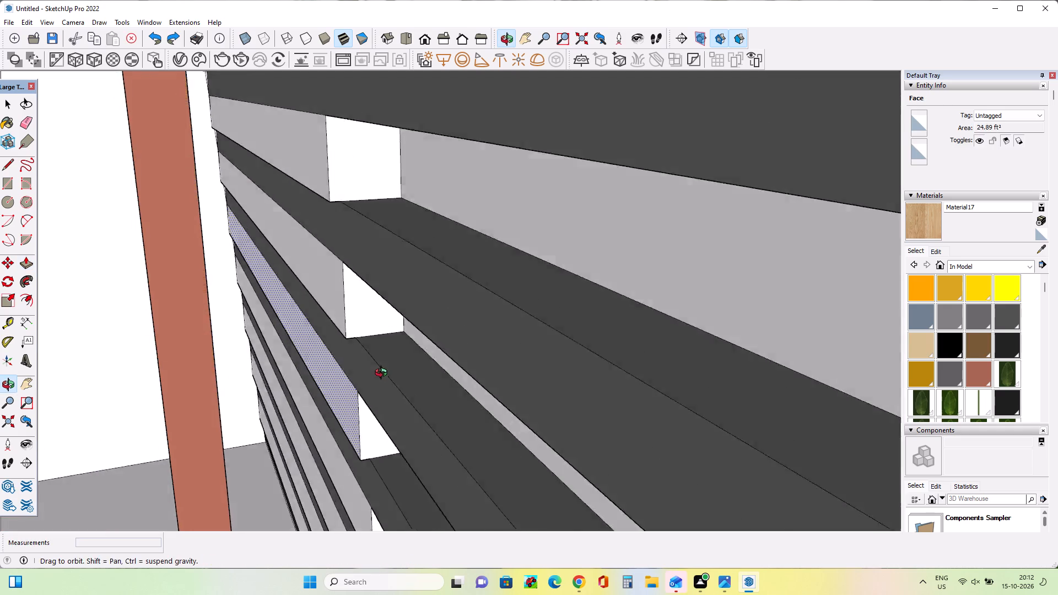
middle_click_drag(384, 374, 390, 365)
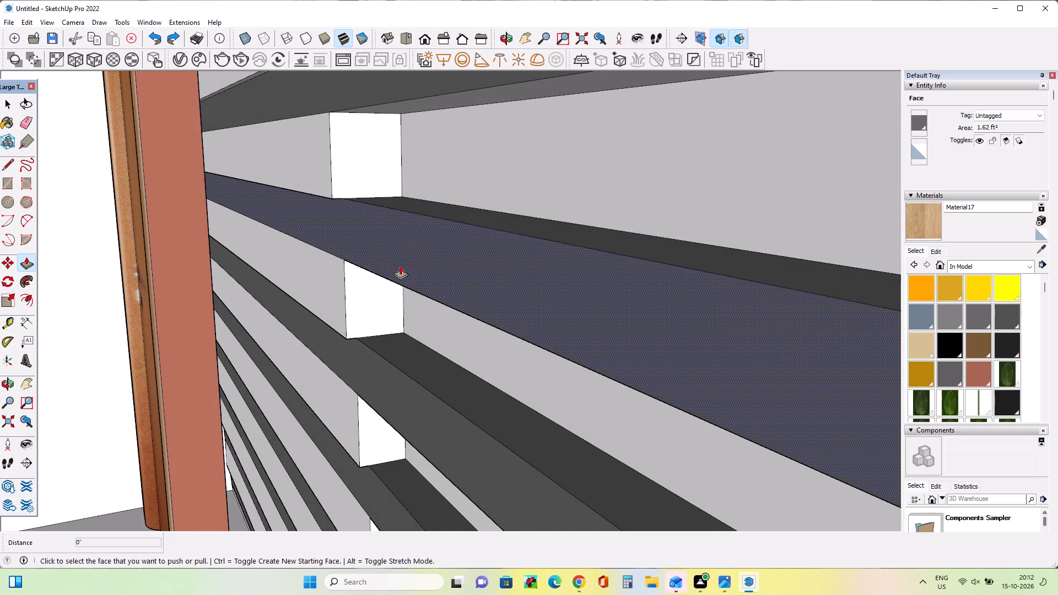
left_click(369, 320)
middle_click_drag(274, 259, 258, 253)
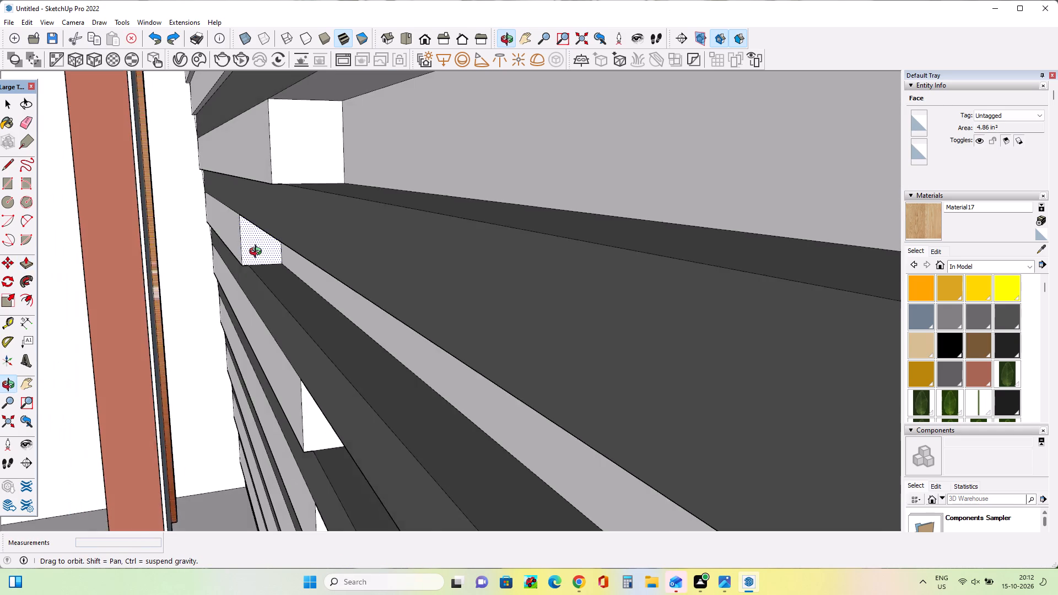
middle_click_drag(258, 253, 258, 253)
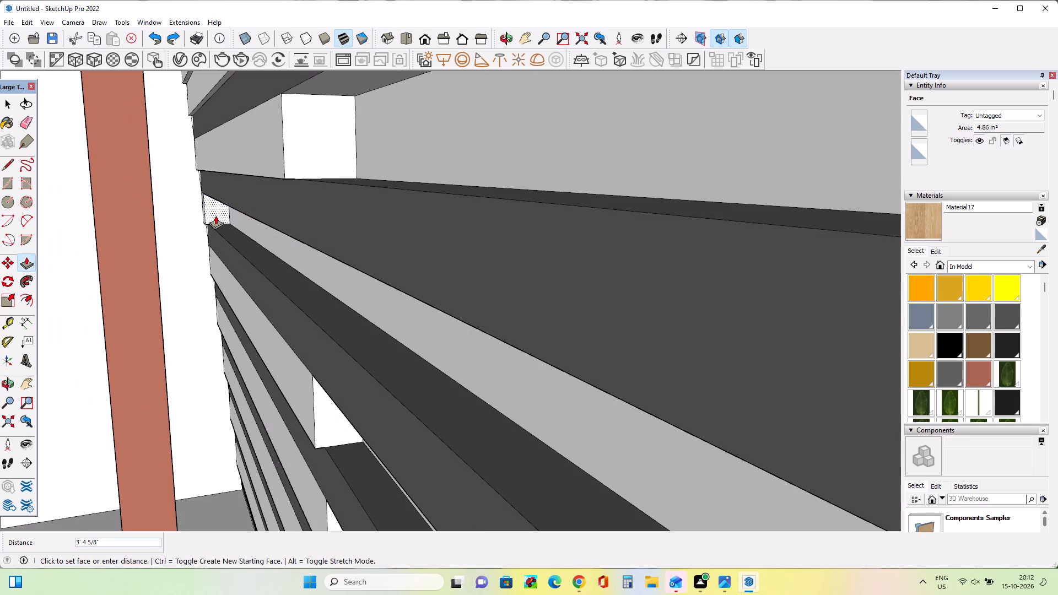
left_click(215, 214)
Push the end face of the infill block one gap lower about 3' 6" back behind the door frame.
middle_click_drag(231, 241, 243, 237)
left_click(380, 413)
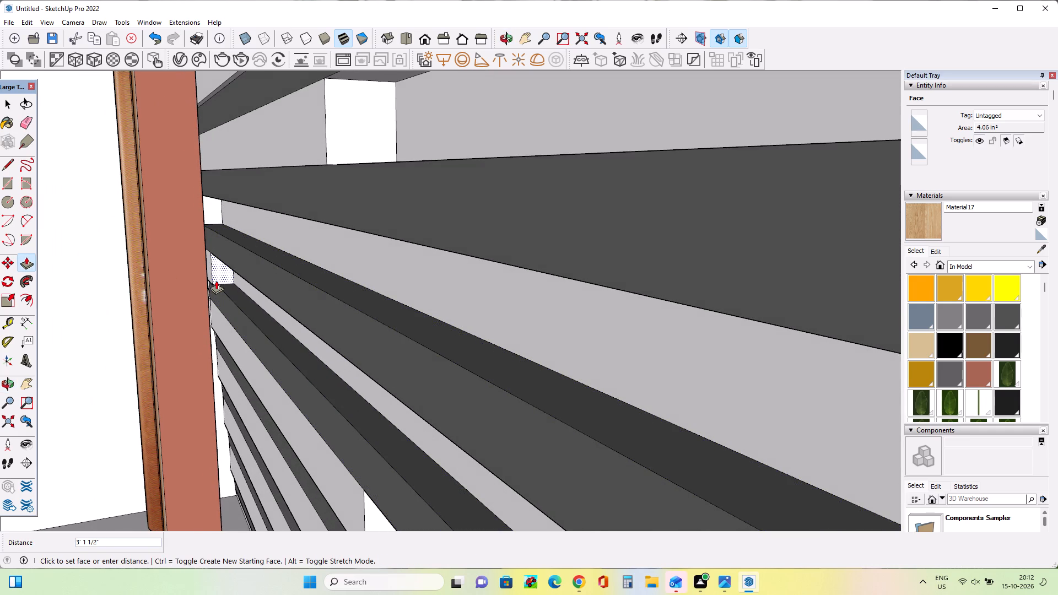
middle_click_drag(216, 280, 204, 280)
left_click(210, 264)
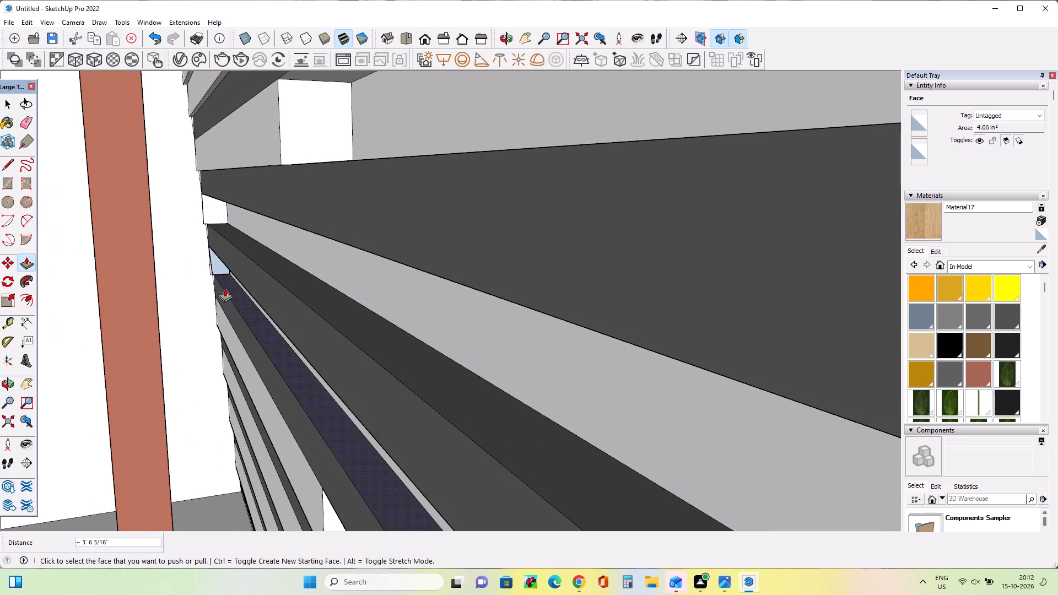
Push the end face of the infill block in the next lower gap about 3' 6" back behind the door frame.
middle_click_drag(252, 315, 262, 300)
left_click(381, 477)
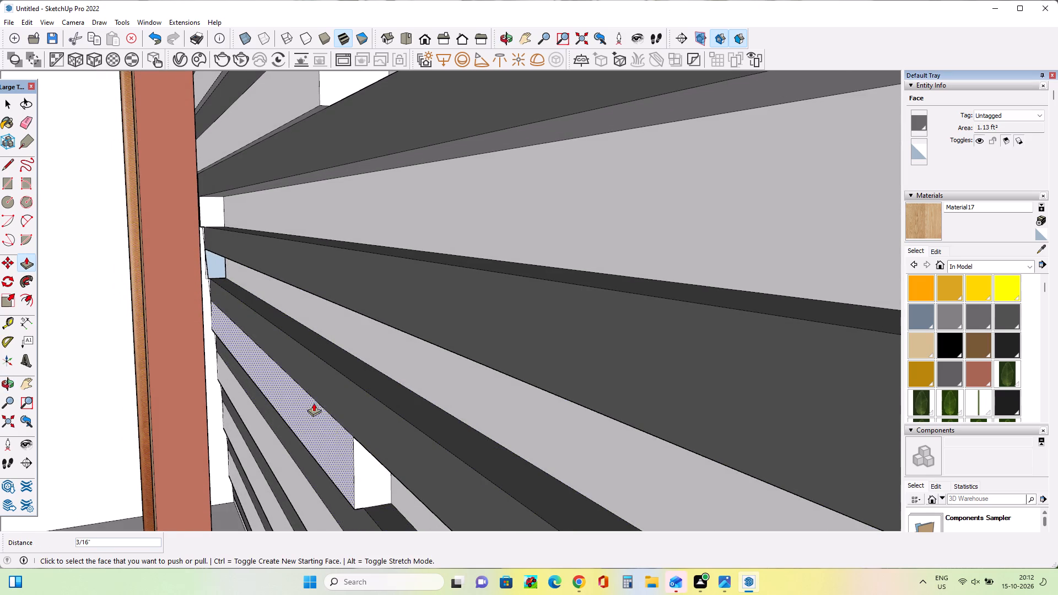
left_click(365, 483)
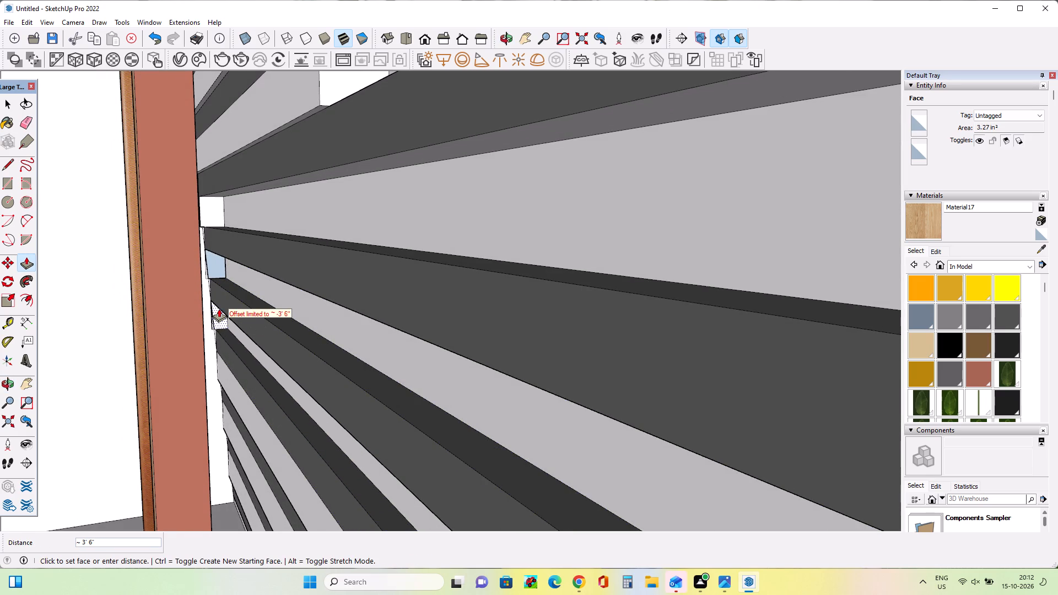
left_click(219, 309)
scroll(269, 351, "down", 4)
Push the end face of the lower of the two remaining upper infill blocks about 3' 6" back behind the door frame.
middle_click_drag(277, 364, 299, 385)
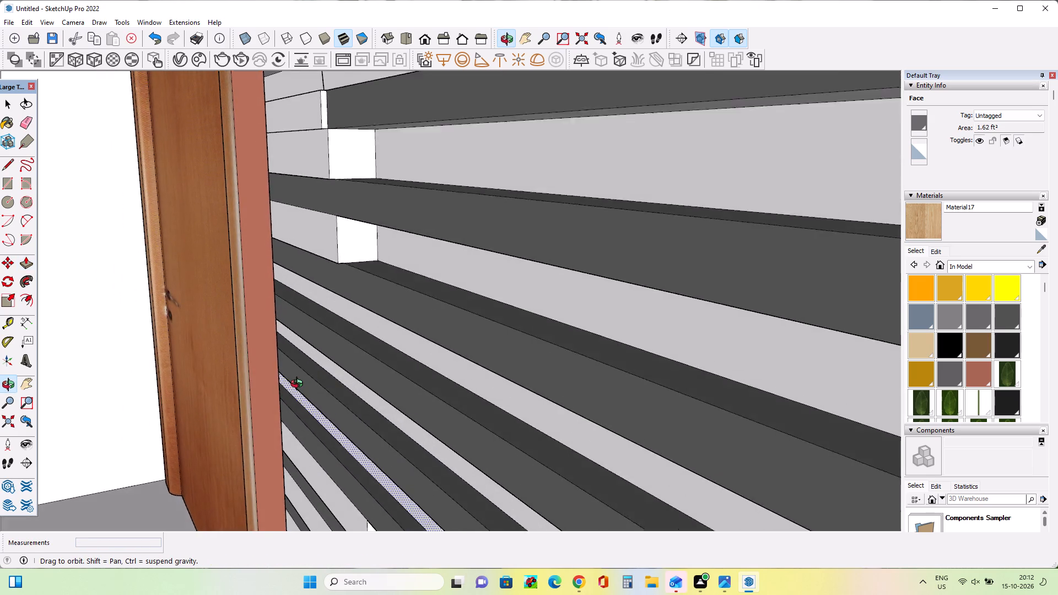
middle_click_drag(299, 385, 308, 370)
scroll(309, 370, "down", 1)
middle_click_drag(411, 252, 366, 309)
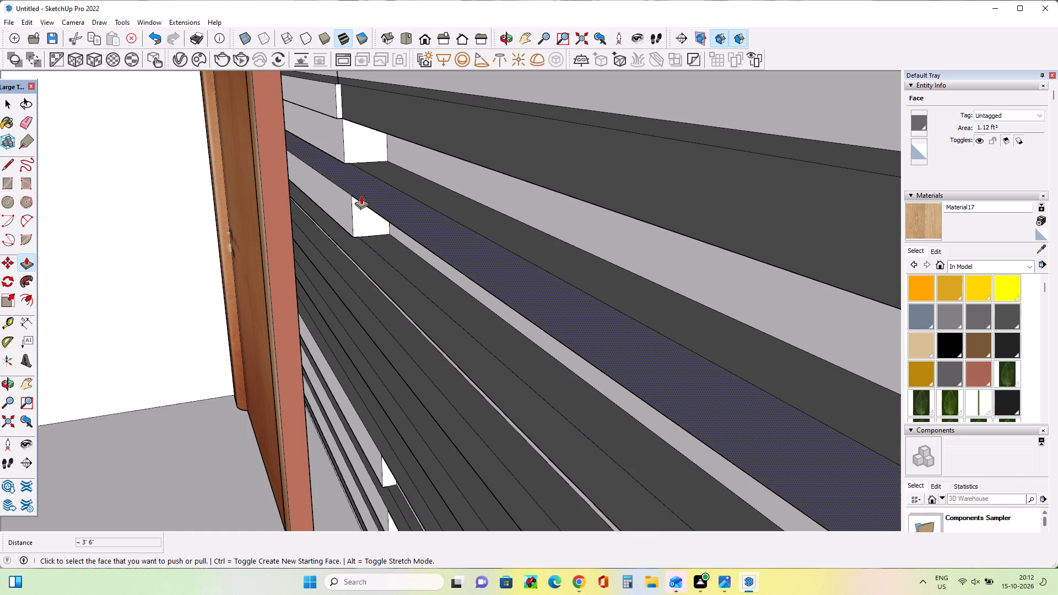
left_click(369, 228)
middle_click_drag(325, 207, 292, 205)
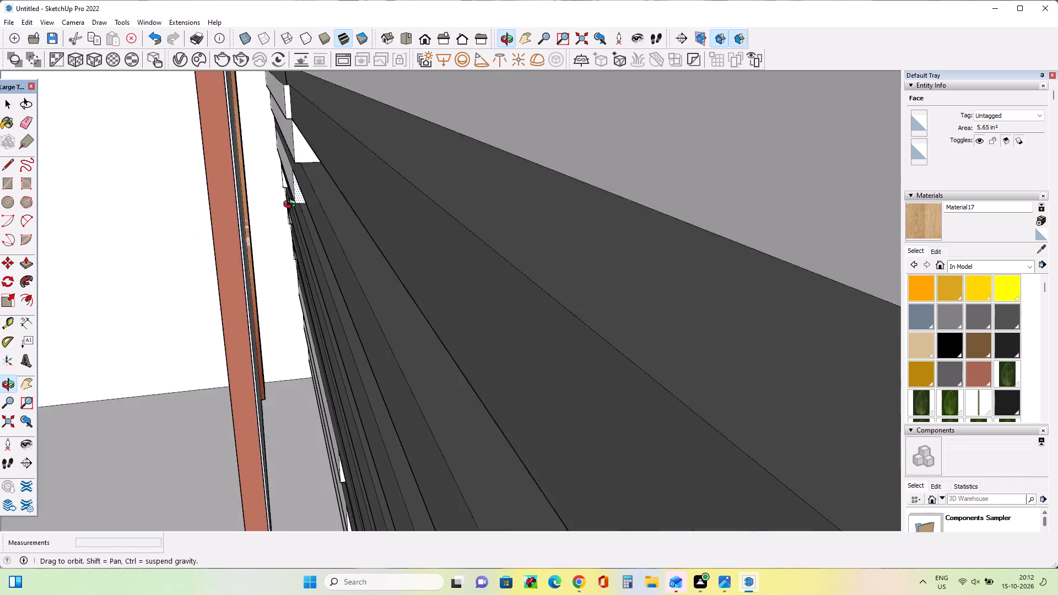
middle_click_drag(292, 205, 293, 189)
left_click(279, 156)
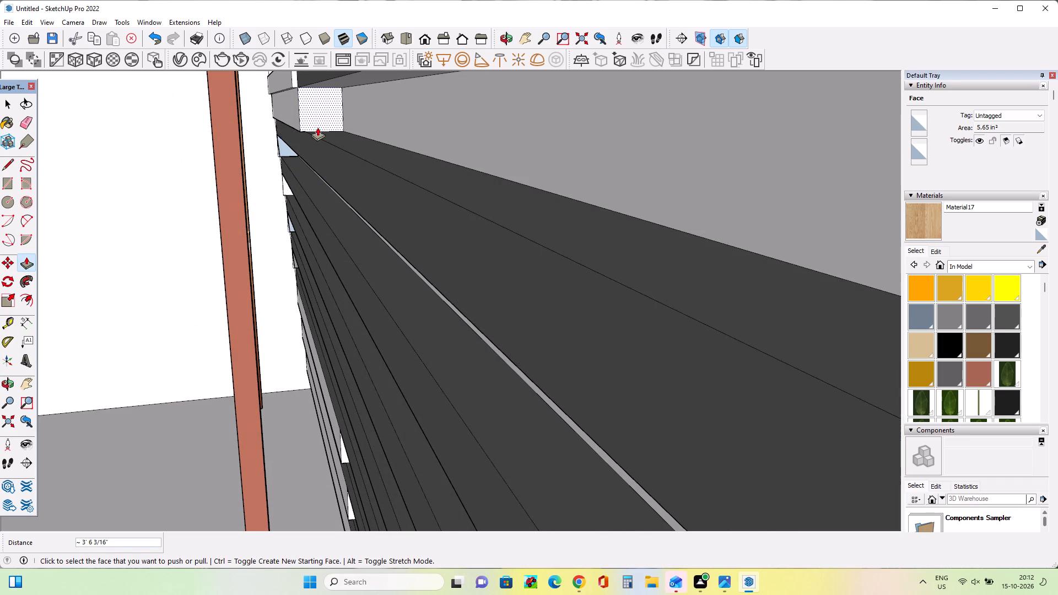
Push the end face of the infill block one gap higher about 3' 4 1/2" back toward the door frame.
left_click(316, 125)
left_click(281, 117)
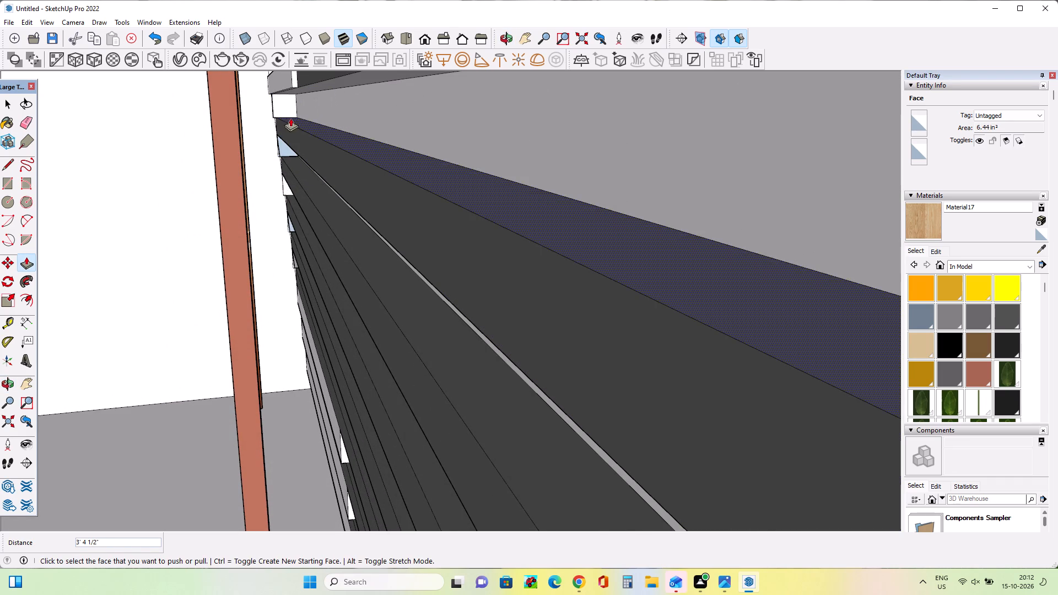
scroll(293, 121, "down", 8)
middle_click_drag(293, 124, 312, 143)
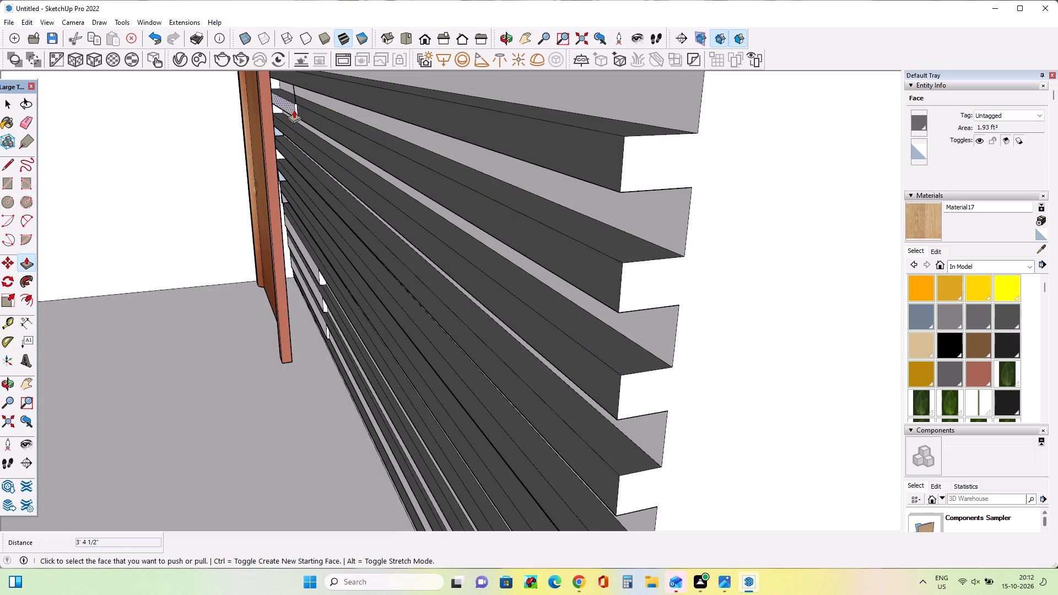
Push the narrow end face of the thin infill strip in the upper gap about 3' 6" back behind the door frame.
scroll(296, 112, "up", 11)
left_click(296, 112)
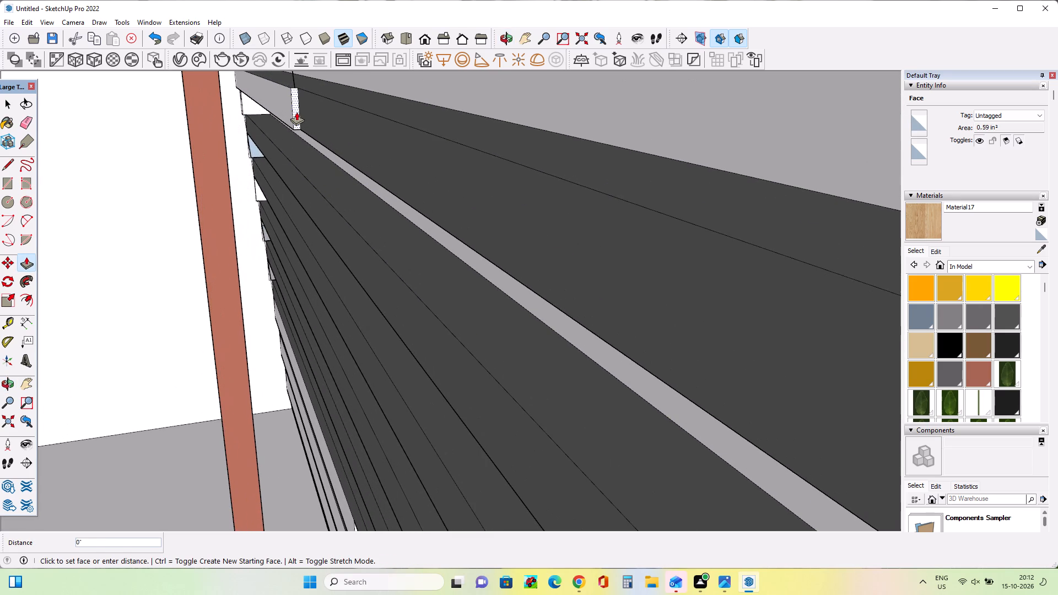
left_click(234, 82)
Push the end face of the highest of the three infill blocks near the floor about 3' 6" back behind the door frame.
middle_click_drag(266, 163, 268, 153)
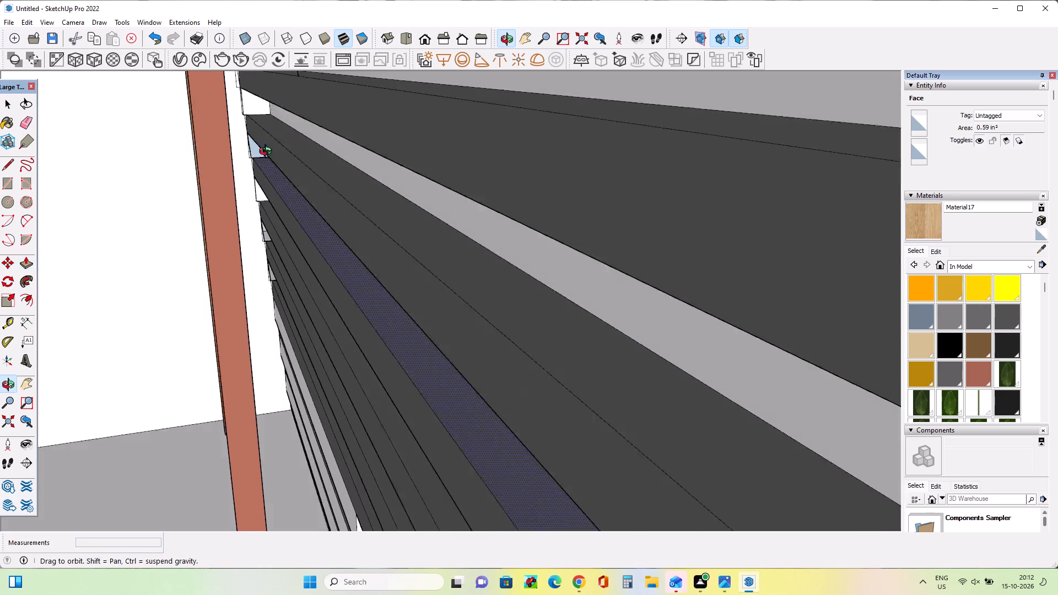
middle_click_drag(268, 153, 268, 126)
scroll(268, 126, "down", 2)
scroll(287, 221, "down", 4)
scroll(309, 260, "down", 2)
middle_click_drag(325, 363, 340, 321)
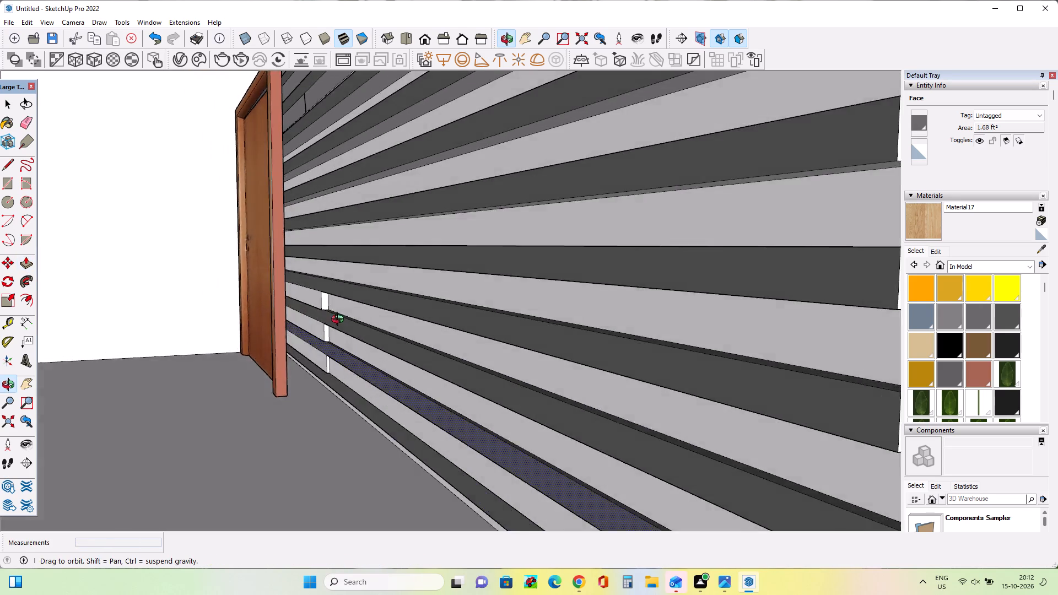
middle_click_drag(340, 321, 360, 333)
scroll(360, 333, "down", 3)
scroll(342, 339, "up", 2)
middle_click_drag(341, 339, 327, 340)
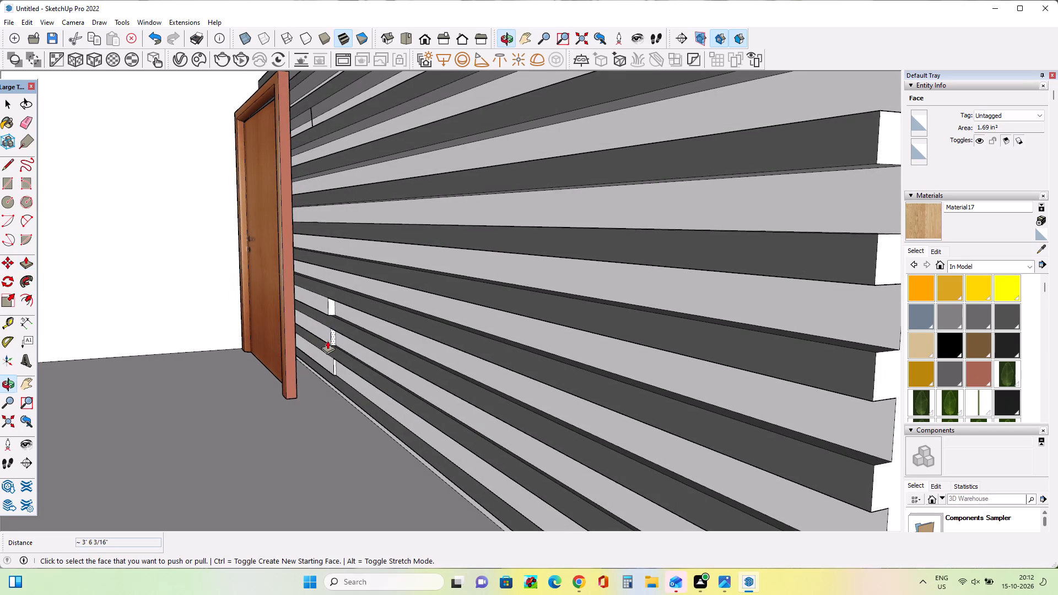
left_click(333, 304)
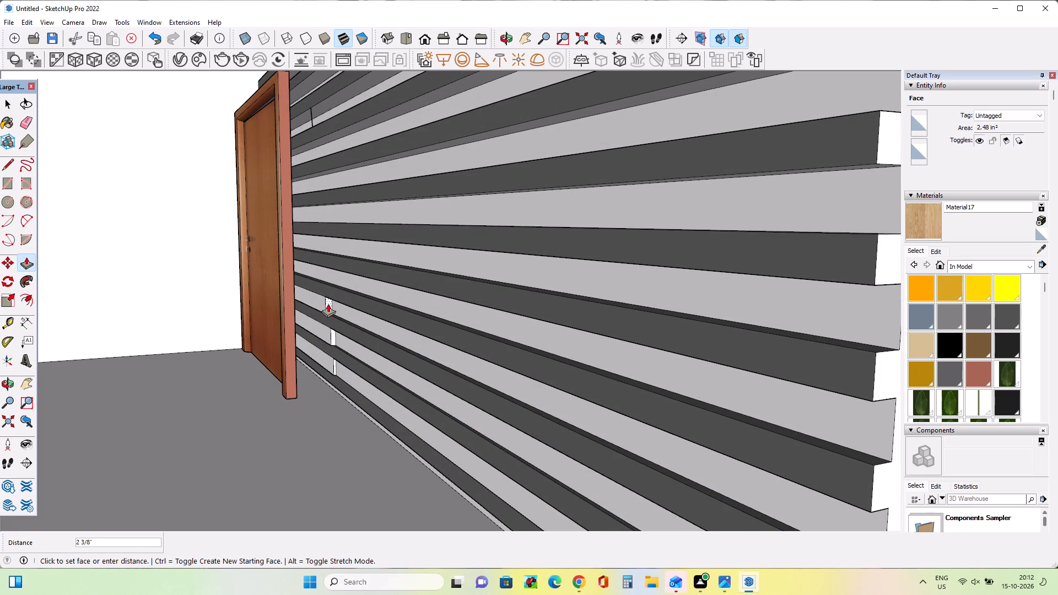
middle_click_drag(327, 304, 292, 306)
left_click(297, 262)
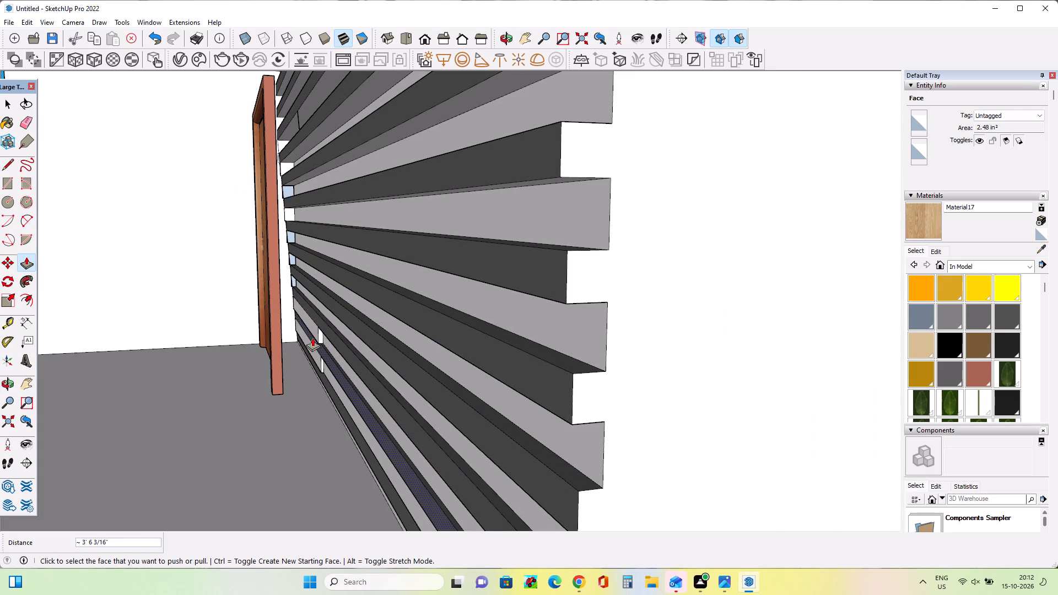
Push the end faces of the two lowest infill blocks about 3' 6" back behind the door frame.
left_click(319, 336)
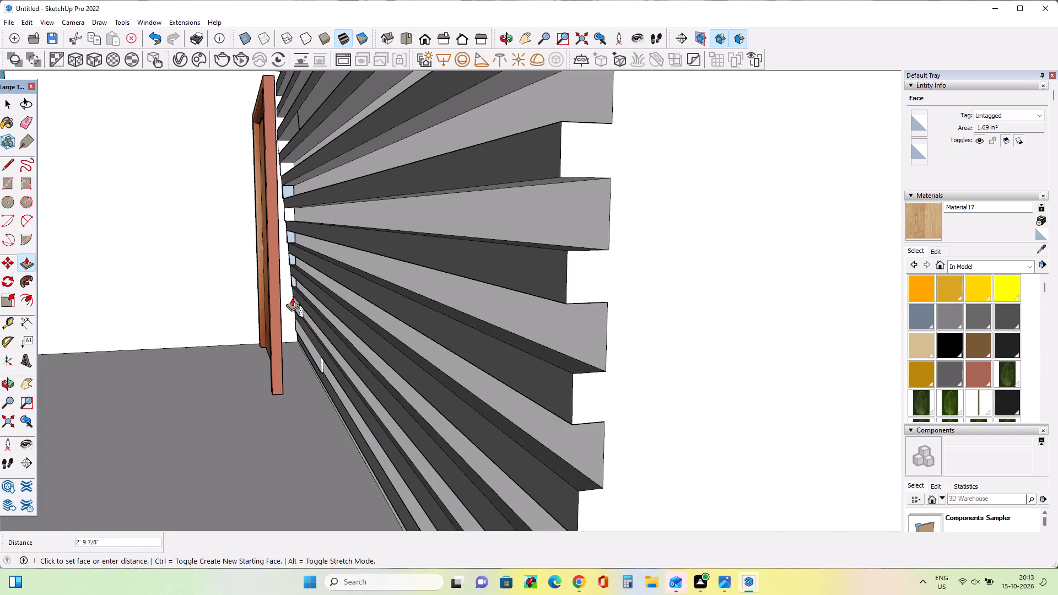
left_click(290, 295)
scroll(322, 366, "up", 3)
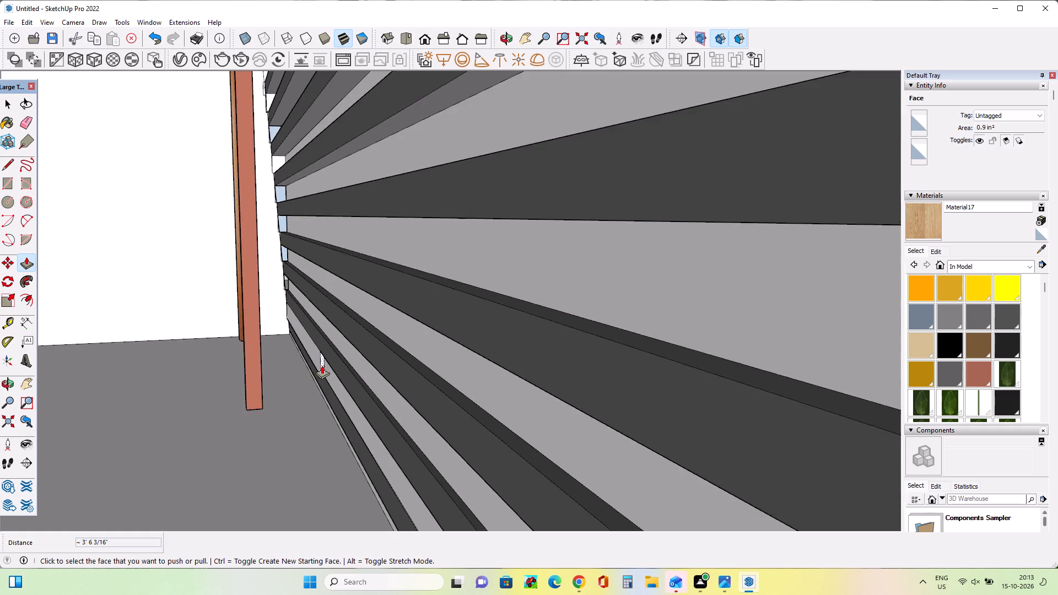
scroll(322, 365, "up", 5)
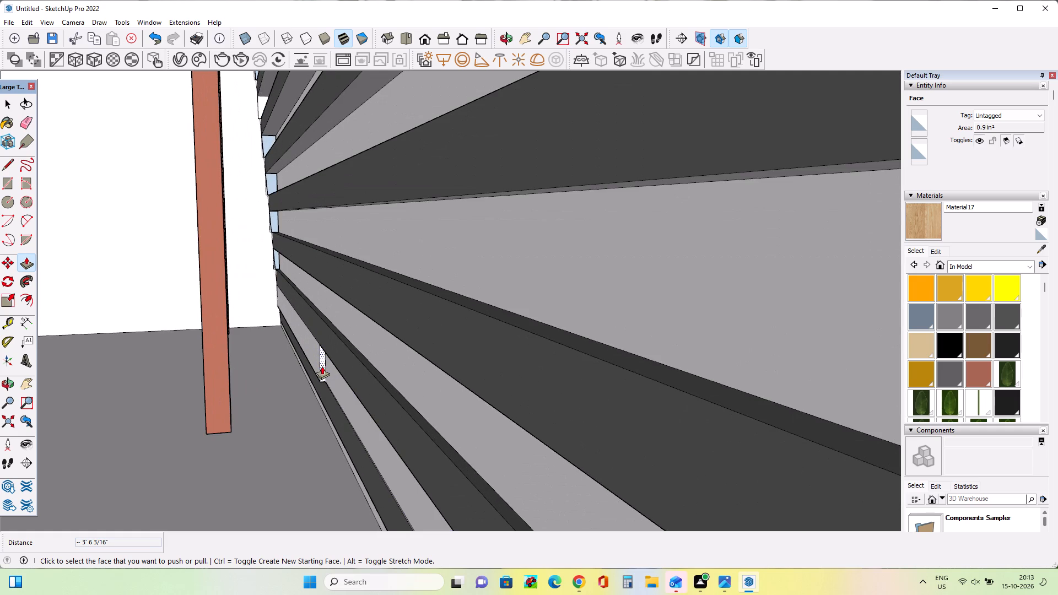
left_click(322, 366)
left_click(273, 309)
Move the door component about 4 11/16" toward the slatted wall.
middle_click_drag(326, 345, 377, 359)
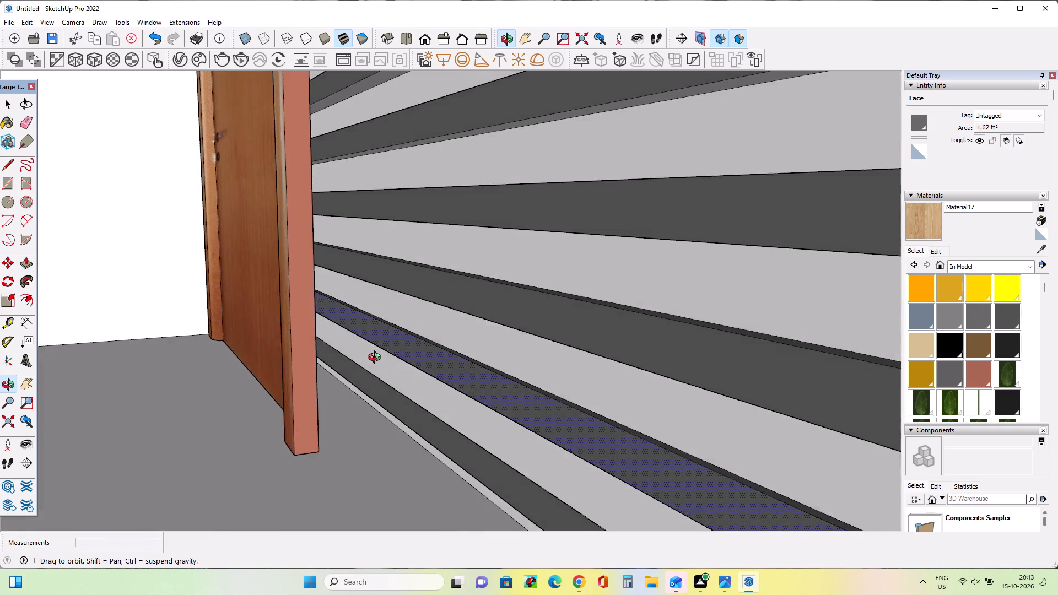
middle_click_drag(377, 359, 378, 360)
scroll(377, 356, "down", 6)
middle_click_drag(381, 371, 350, 360)
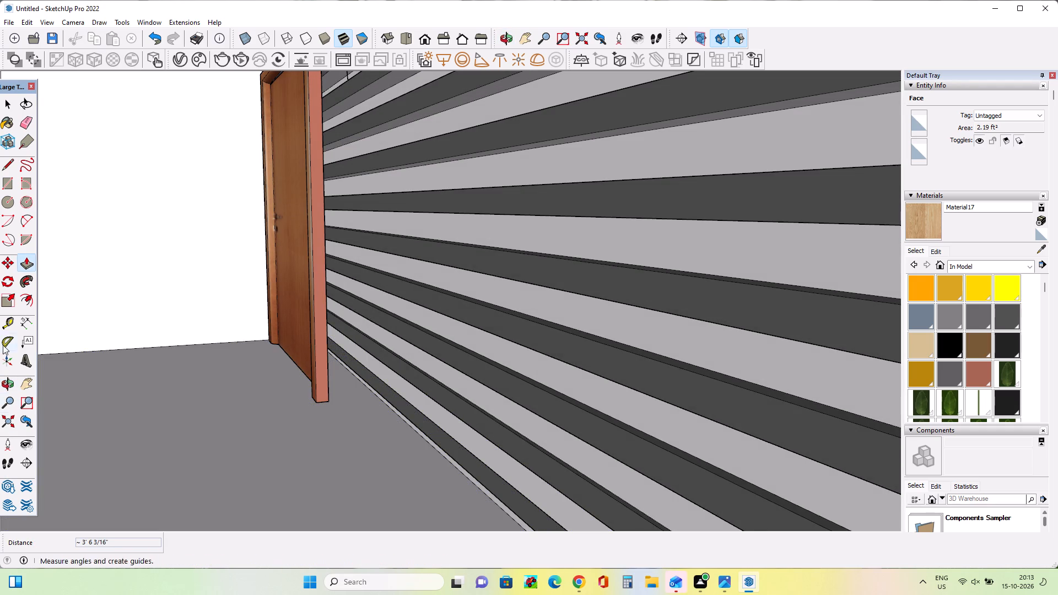
left_click(7, 264)
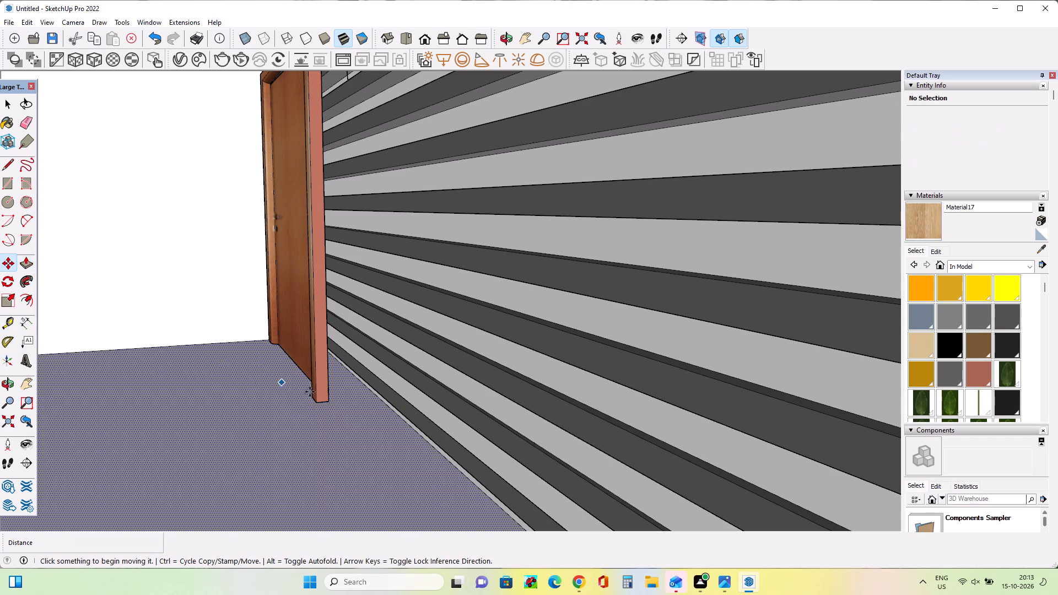
left_click(317, 396)
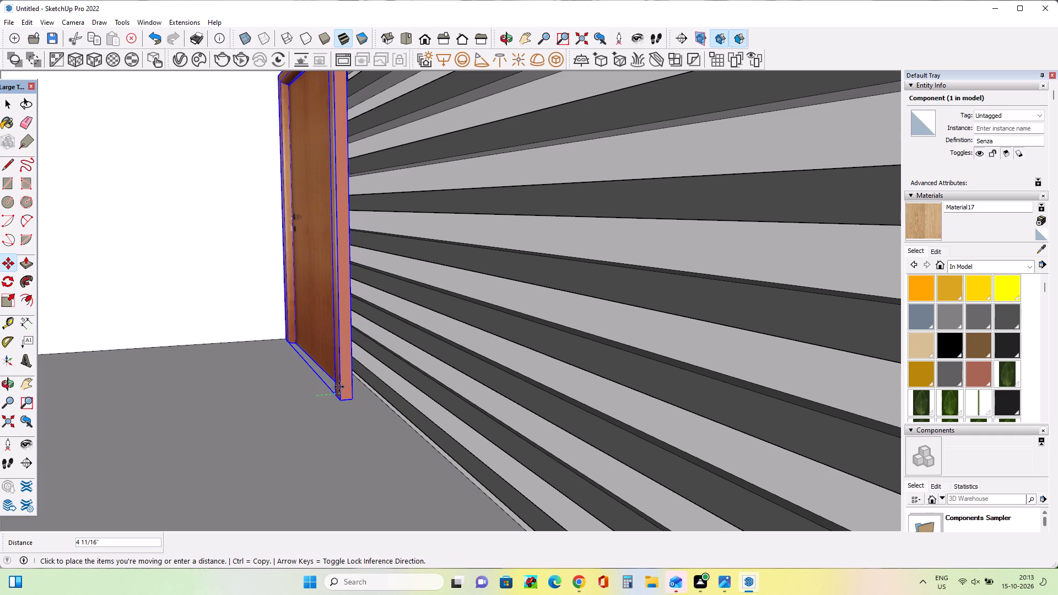
left_click(339, 387)
Erase the stray short vertical edge on the wall beside the top of the door frame.
scroll(350, 394, "up", 3)
middle_click_drag(351, 393, 344, 397)
scroll(288, 413, "down", 7)
middle_click_drag(288, 413, 440, 408)
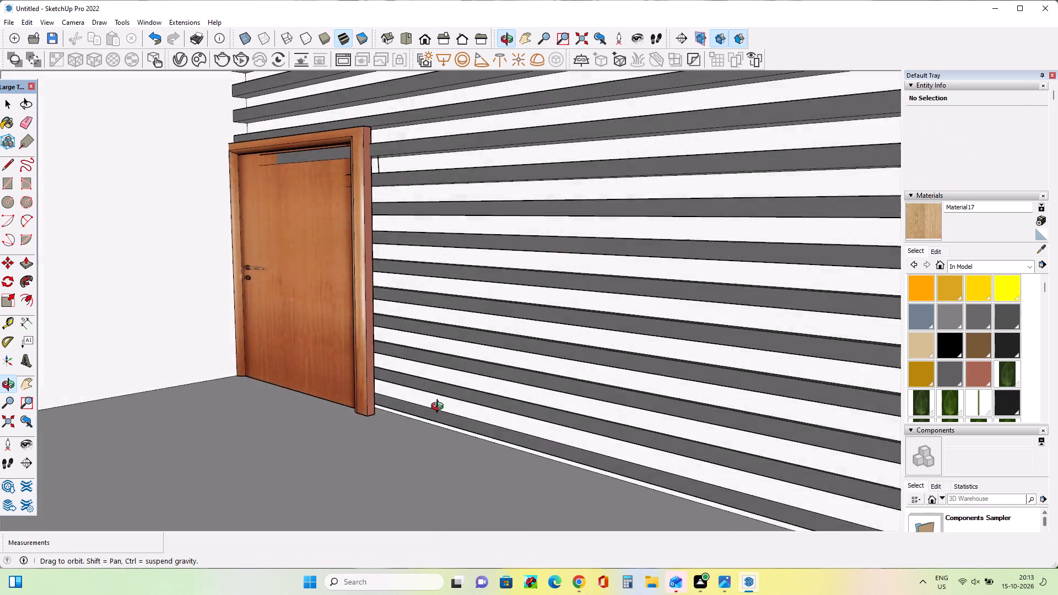
middle_click_drag(440, 408, 502, 401)
scroll(502, 401, "down", 1)
scroll(433, 391, "down", 2)
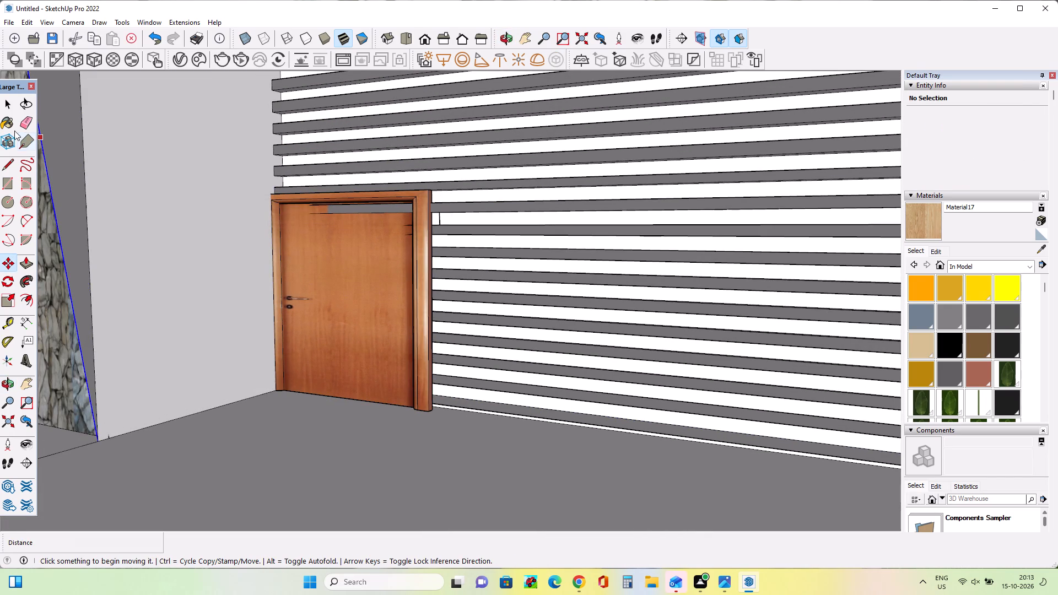
left_click(22, 123)
scroll(478, 228, "up", 3)
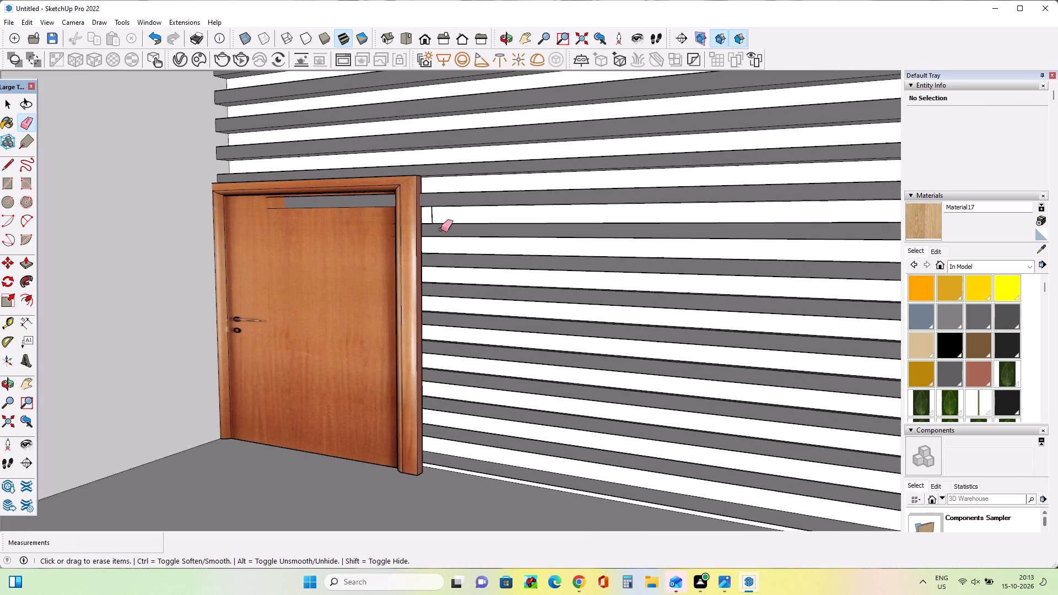
scroll(441, 229, "up", 2)
left_click(431, 212)
Draw a vertical line along the door frame's outer back edge down to its base, plus a segment about 2" long back up from the base.
middle_click_drag(408, 274, 427, 272)
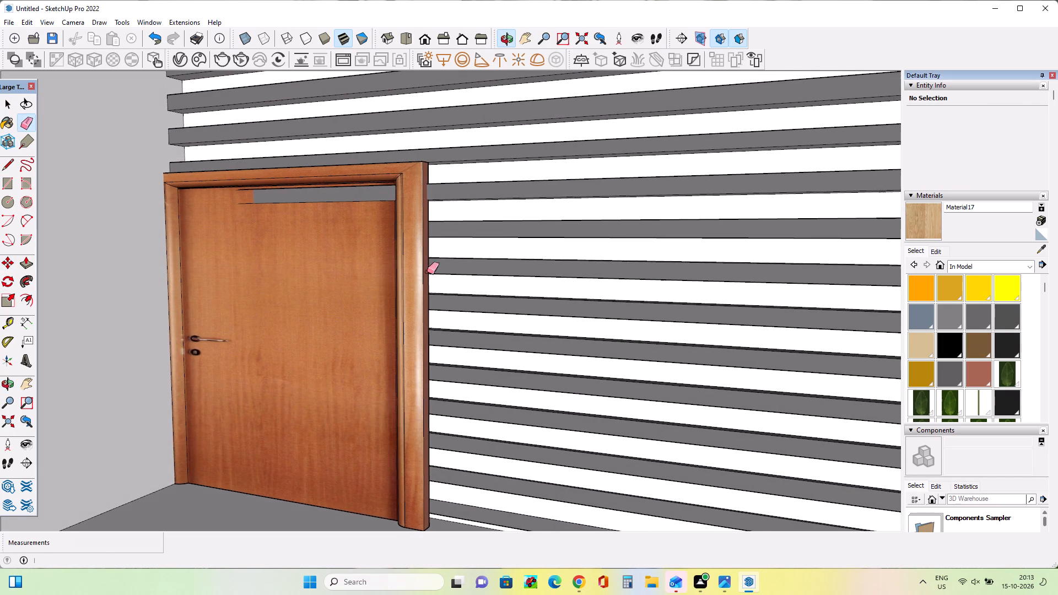
scroll(291, 239, "down", 2)
middle_click_drag(291, 239, 290, 252)
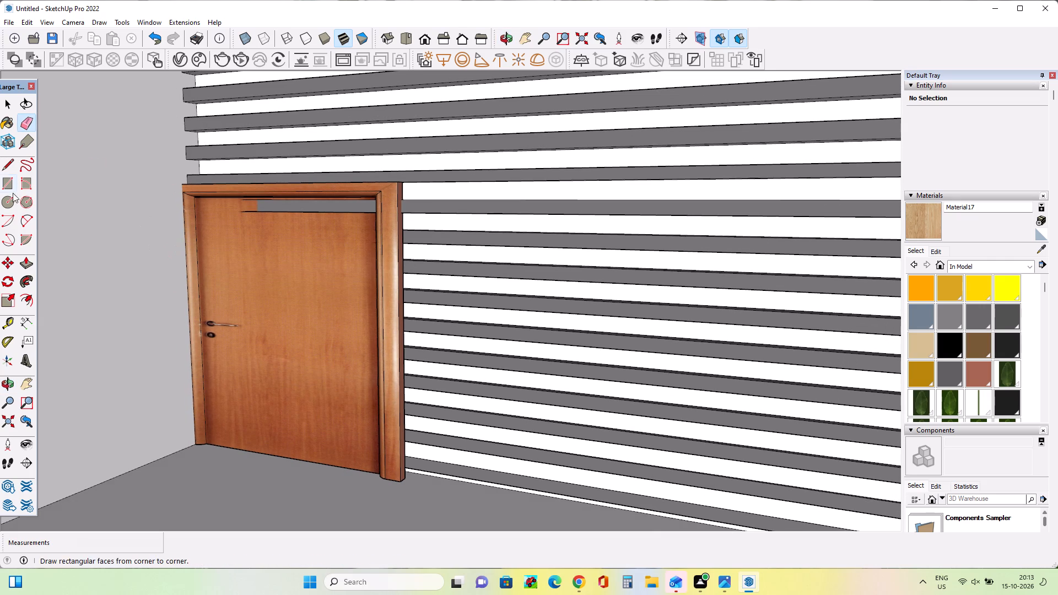
left_click(3, 161)
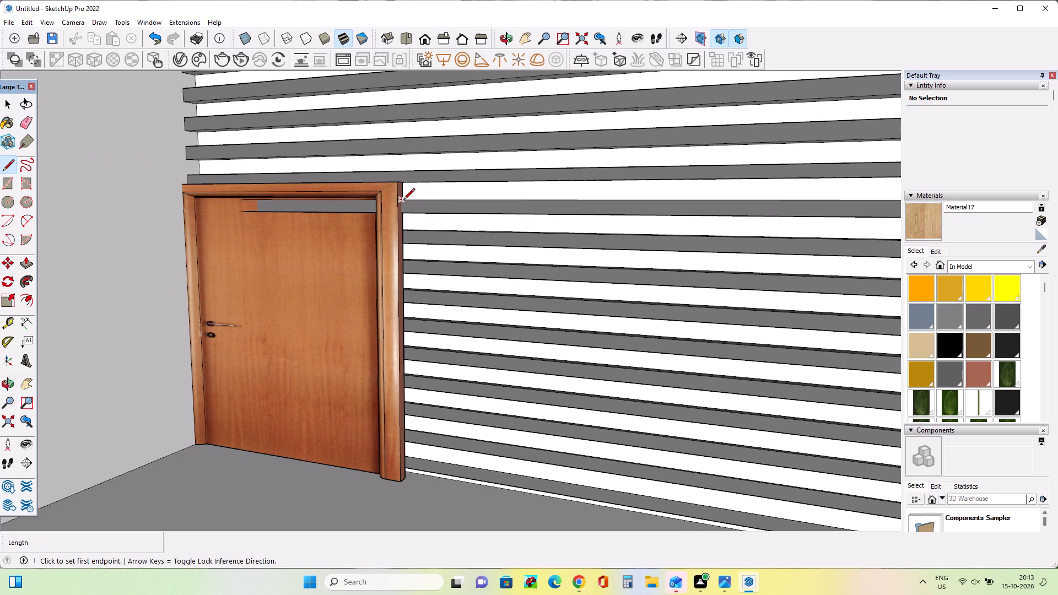
left_click(403, 201)
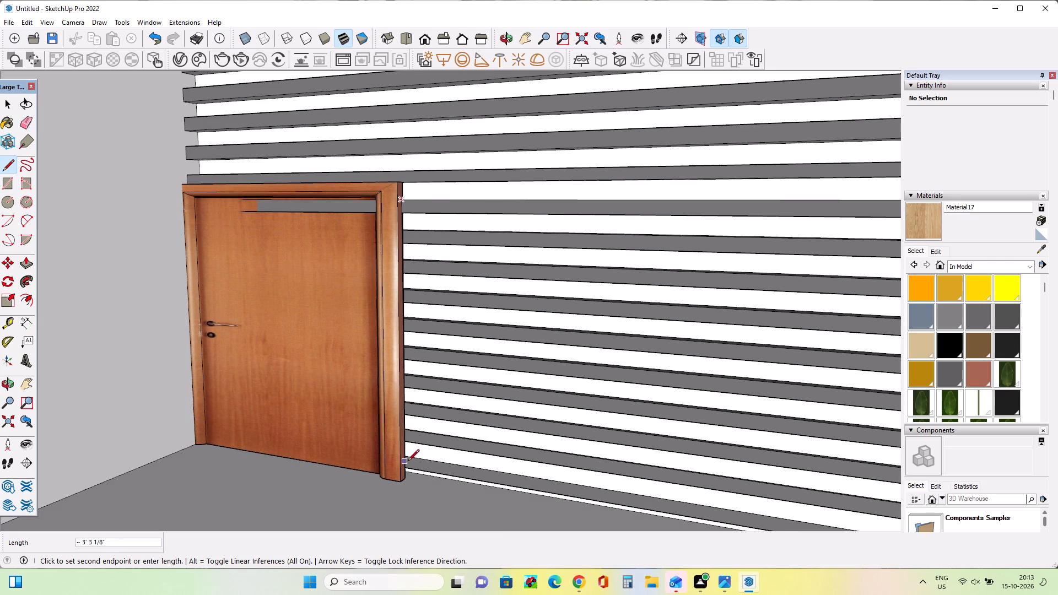
left_click(407, 474)
middle_click_drag(444, 466, 384, 488)
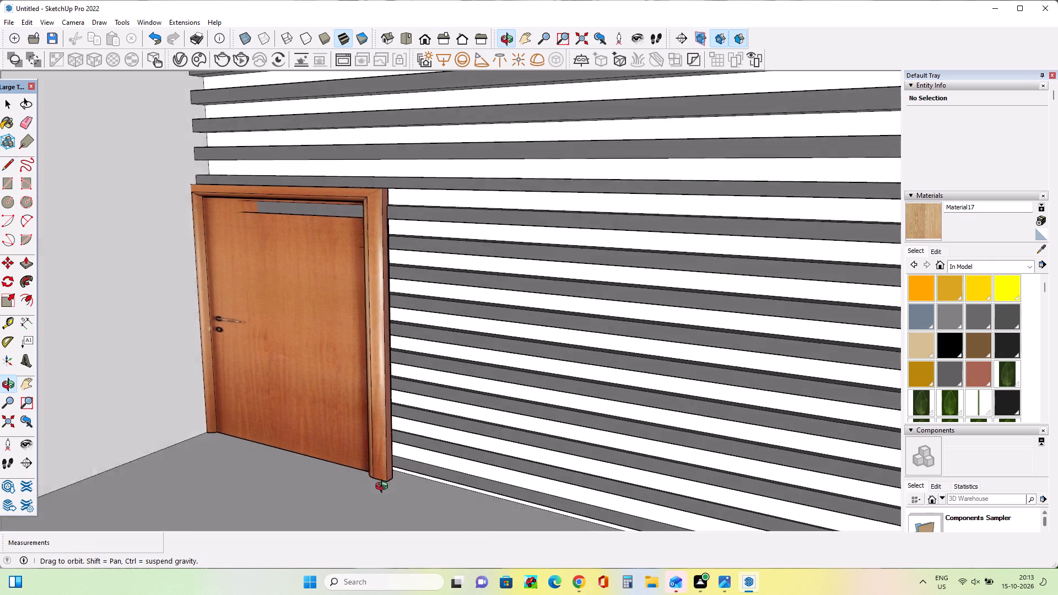
middle_click_drag(384, 488, 379, 489)
scroll(359, 446, "up", 6)
middle_click_drag(361, 453, 353, 456)
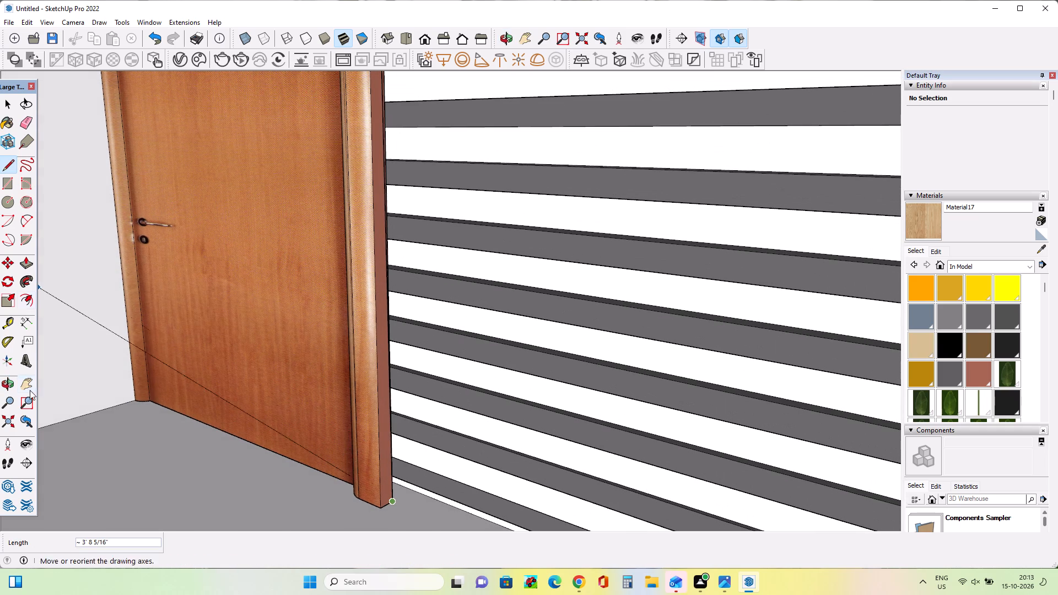
left_click(393, 480)
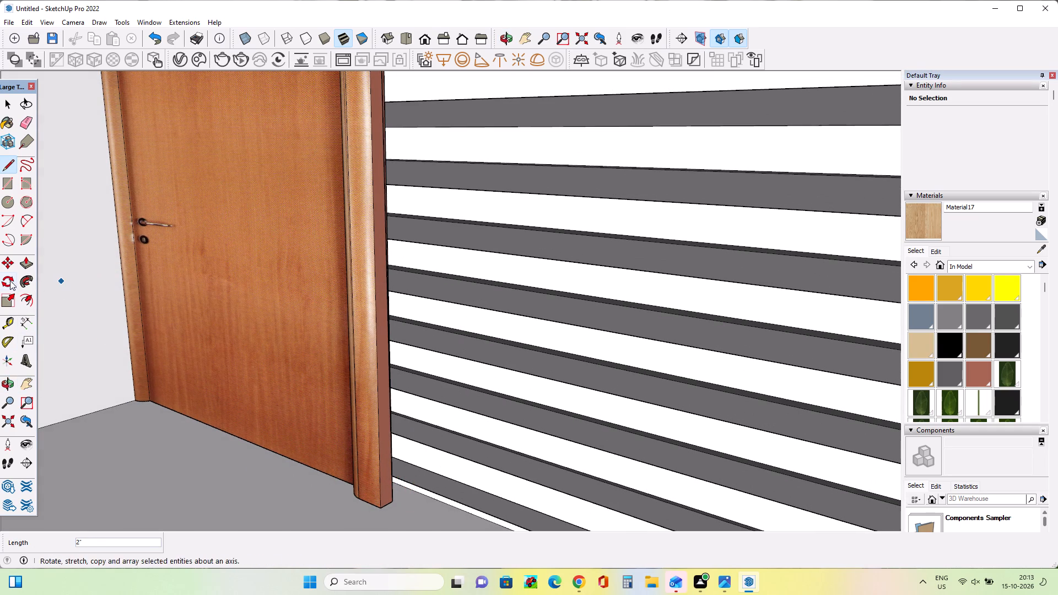
Move the door component about 3 7/8" away from the drawn vertical line.
left_click(28, 261)
left_click(4, 258)
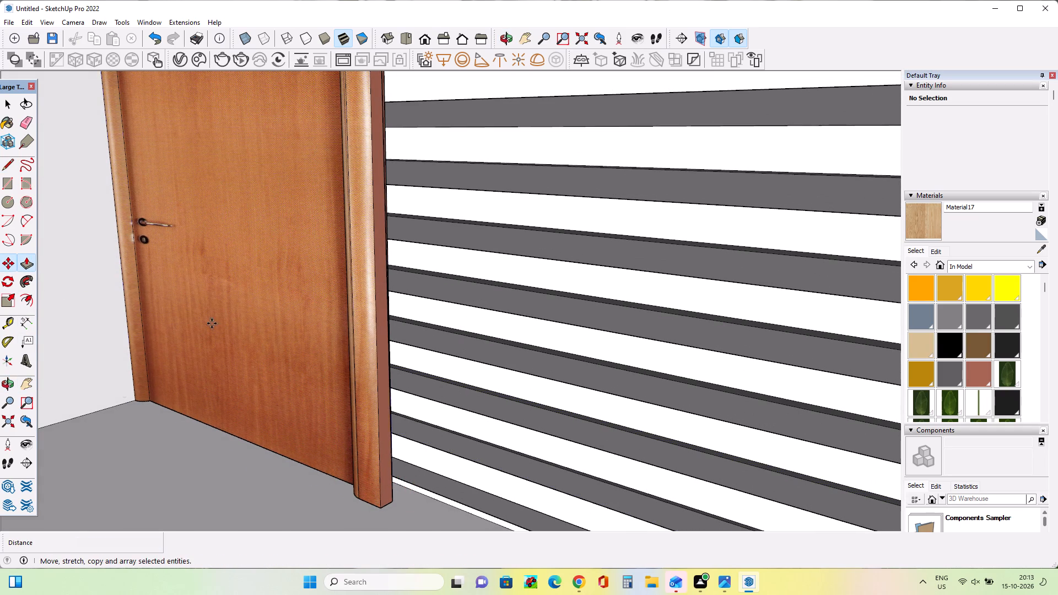
left_click(380, 509)
left_click(334, 508)
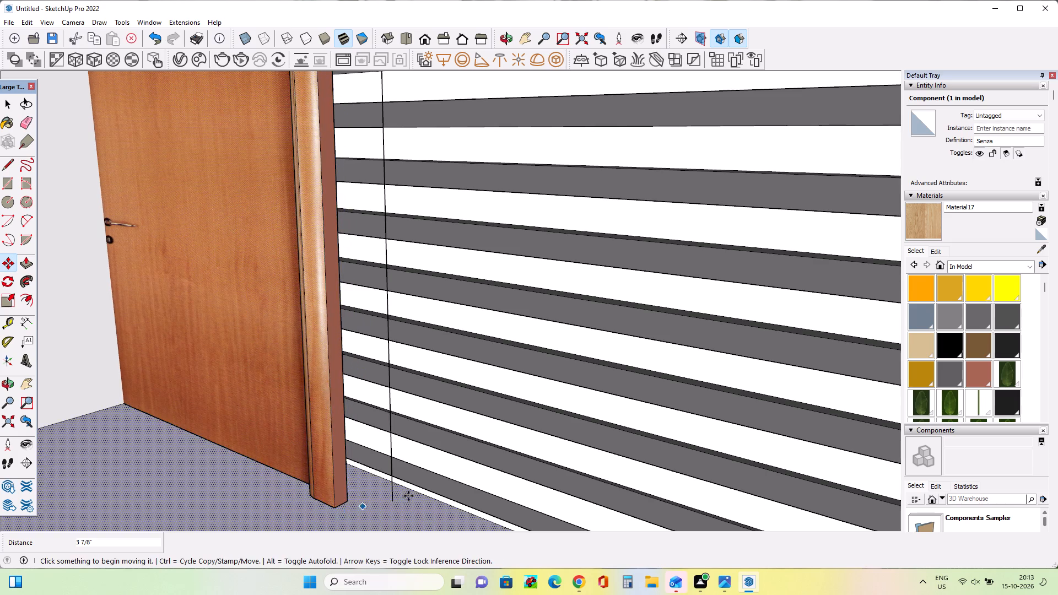
Try to push the lowest dark slat face beside the drawn vertical line.
middle_click_drag(408, 493, 311, 451)
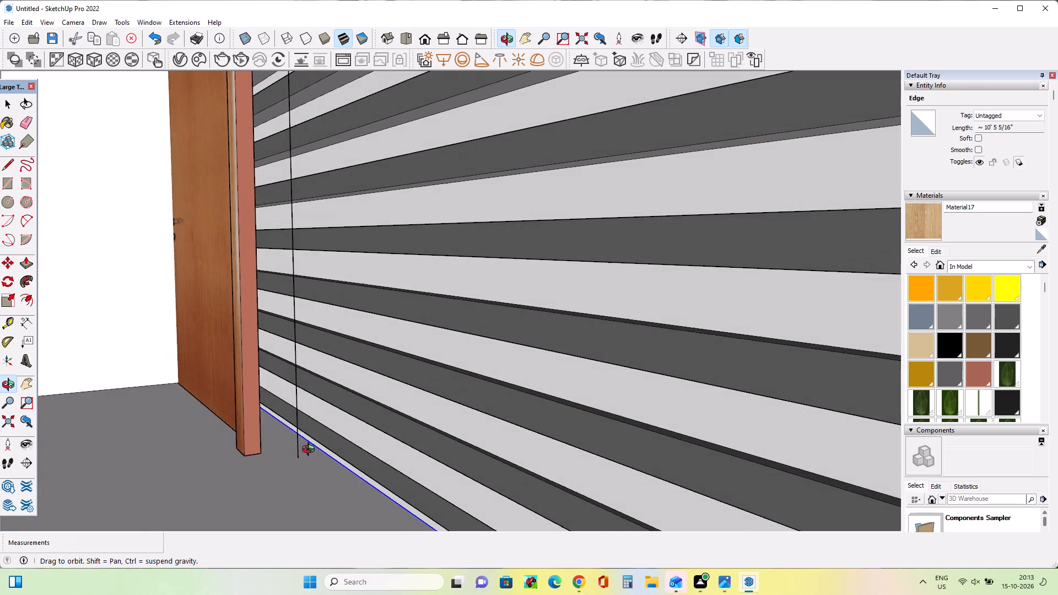
middle_click_drag(311, 451, 338, 452)
left_click(23, 262)
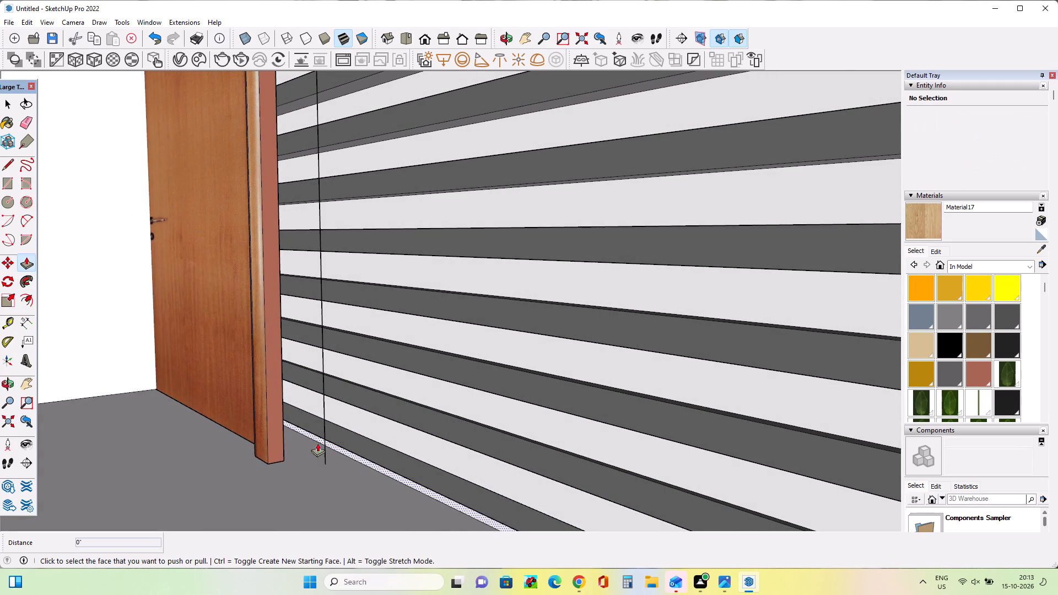
left_click(311, 430)
middle_click(331, 444)
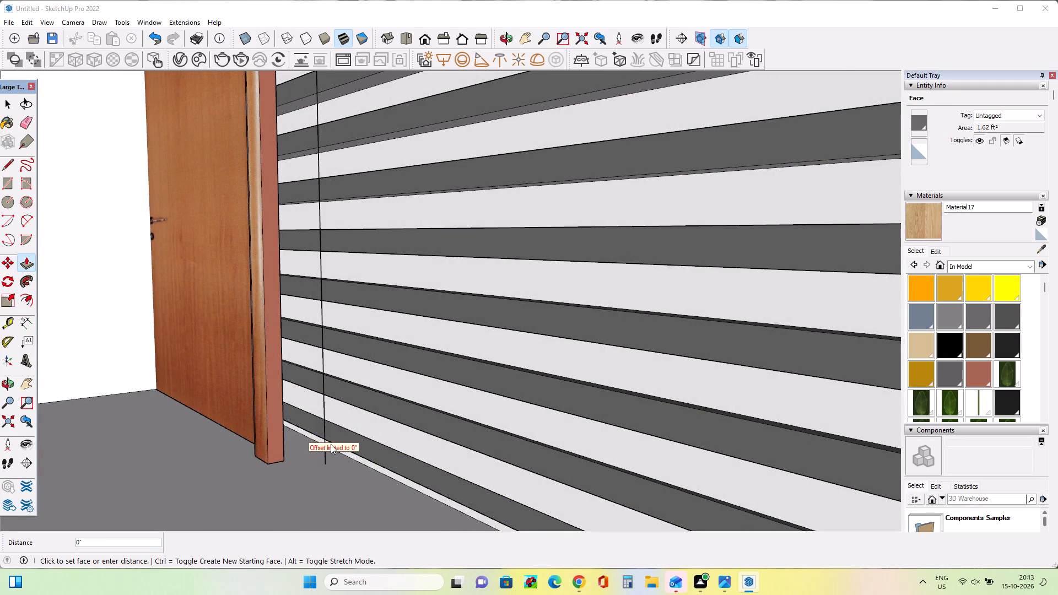
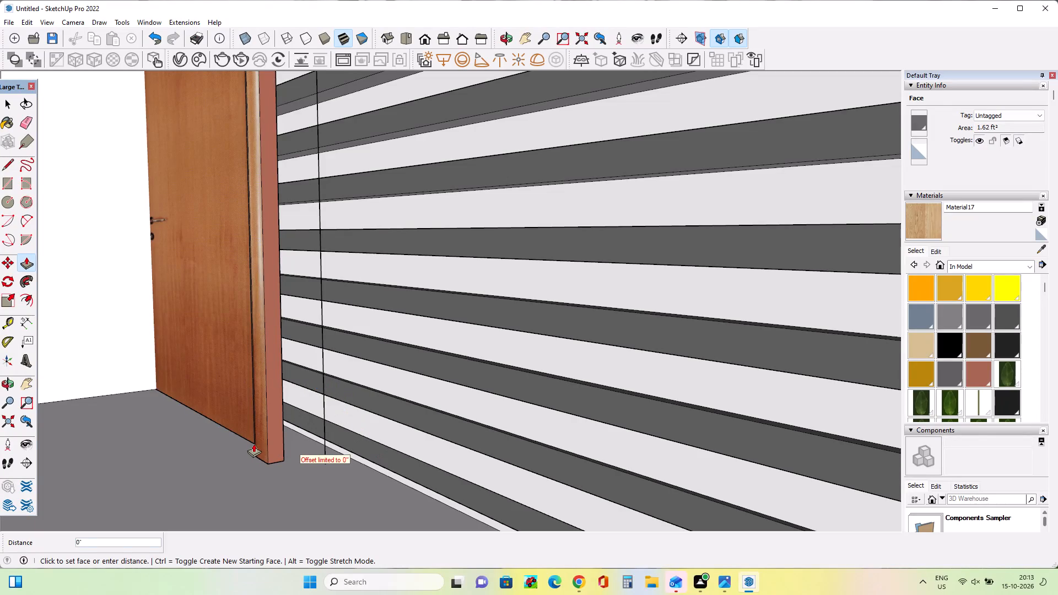
Erase the vertical line standing in front of the slatted wall beside the door frame, including its leftover stub at the base.
key("space")
left_click(26, 266)
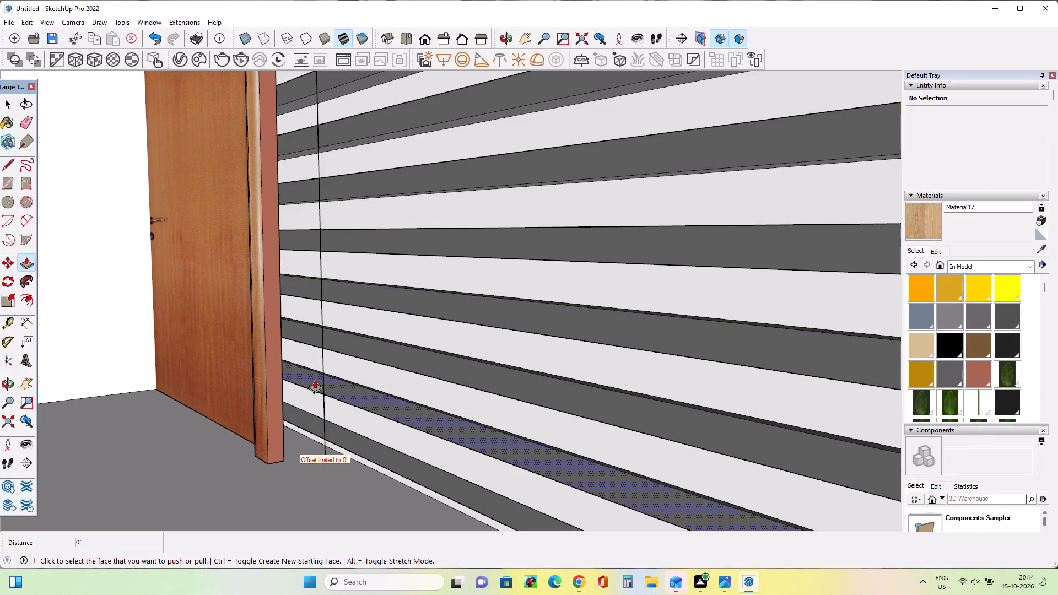
middle_click_drag(326, 374, 255, 393)
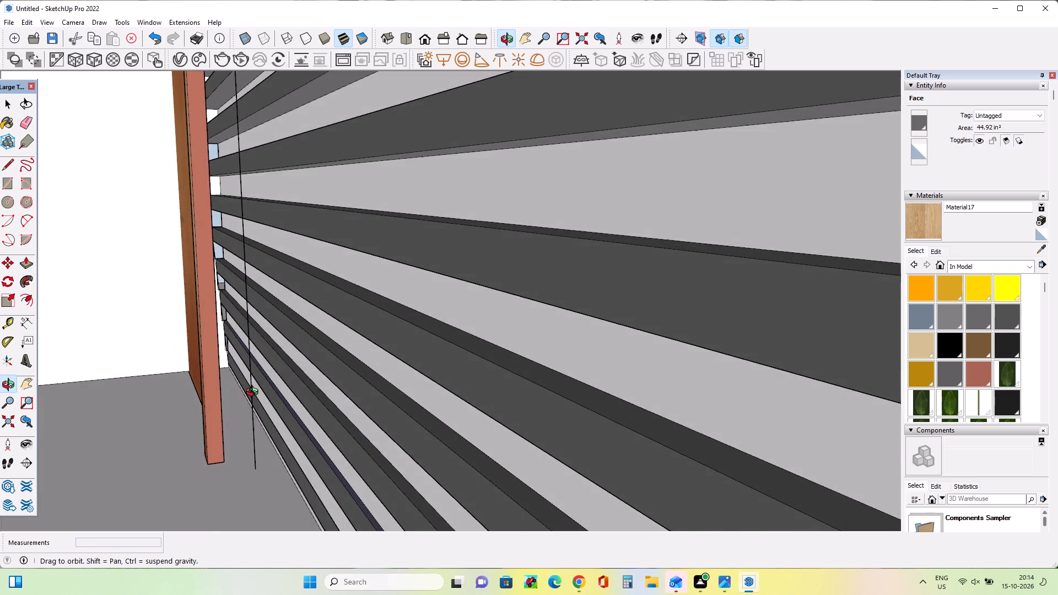
middle_click_drag(255, 393, 261, 391)
scroll(282, 394, "down", 2)
middle_click_drag(286, 404, 291, 411)
scroll(291, 405, "down", 1)
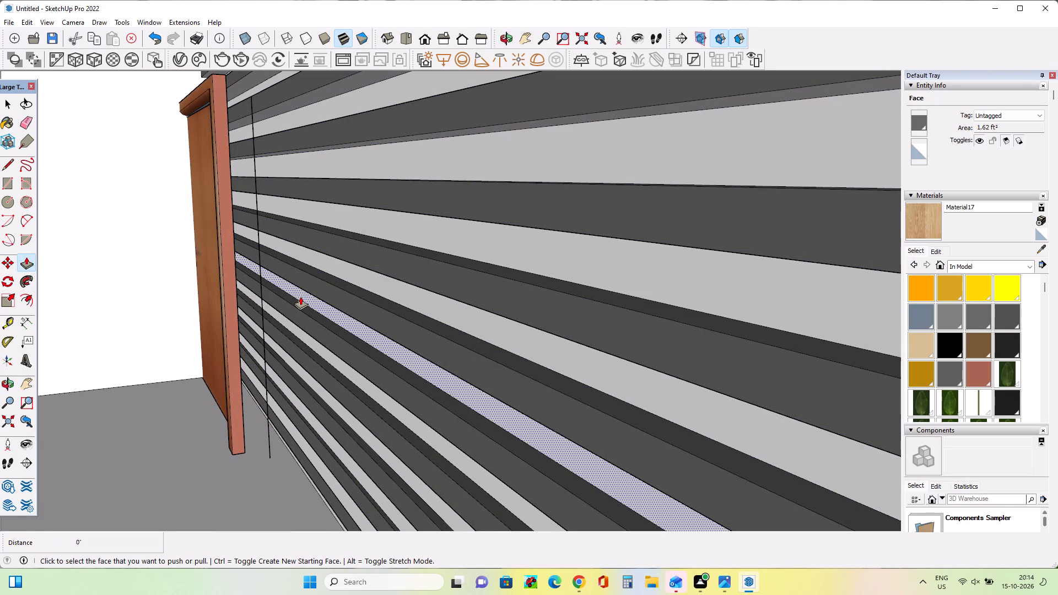
left_click(26, 120)
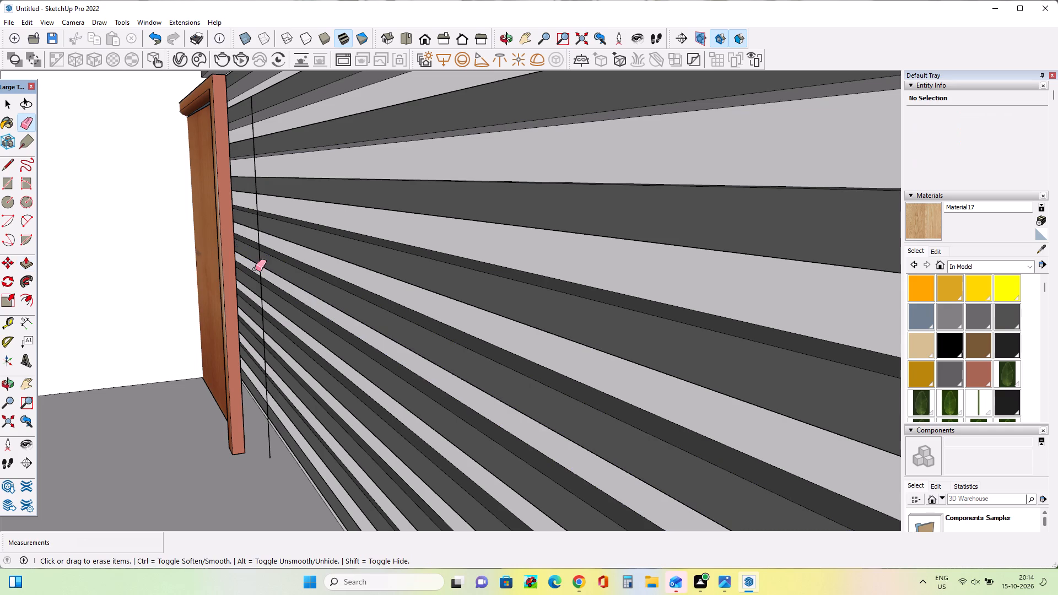
left_click(269, 436)
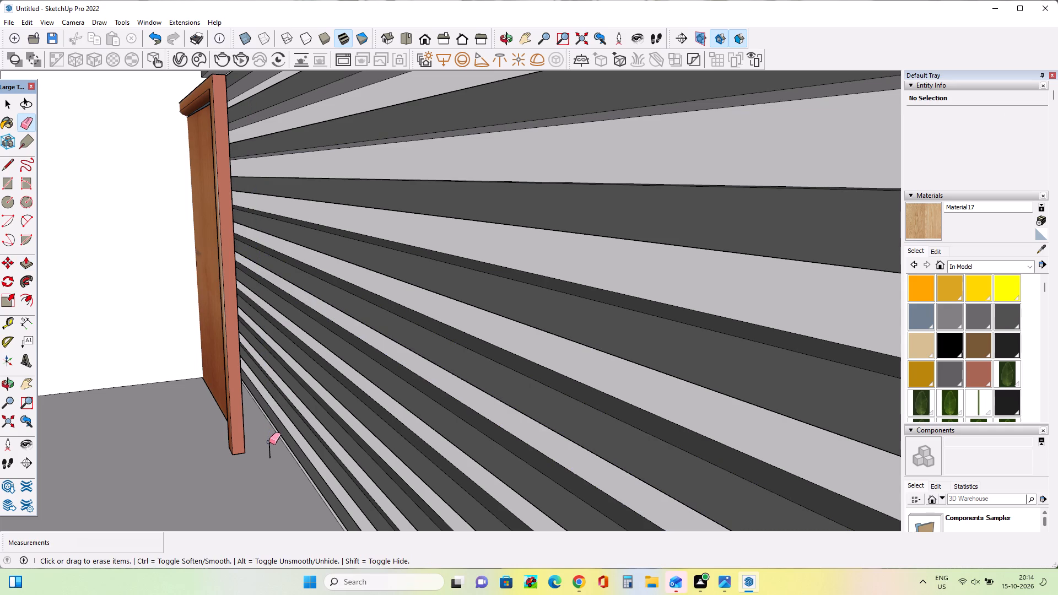
left_click(267, 444)
left_click(269, 453)
Draw vertical edges about 1 7/8" long across the two lowest dark slats, a short distance from the door frame.
middle_click_drag(278, 456, 315, 440)
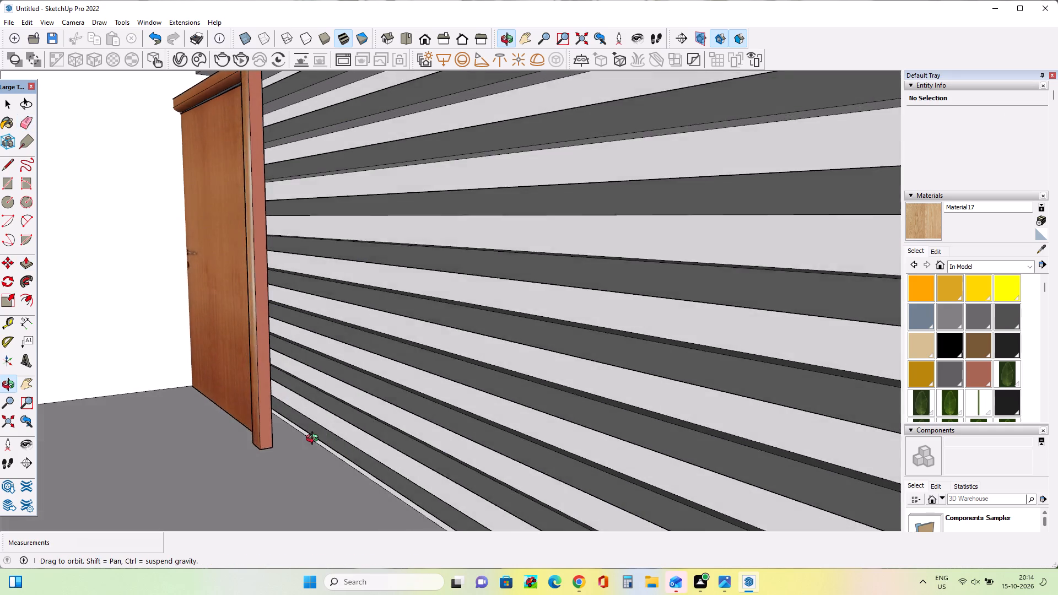
middle_click_drag(315, 440, 321, 435)
left_click(5, 169)
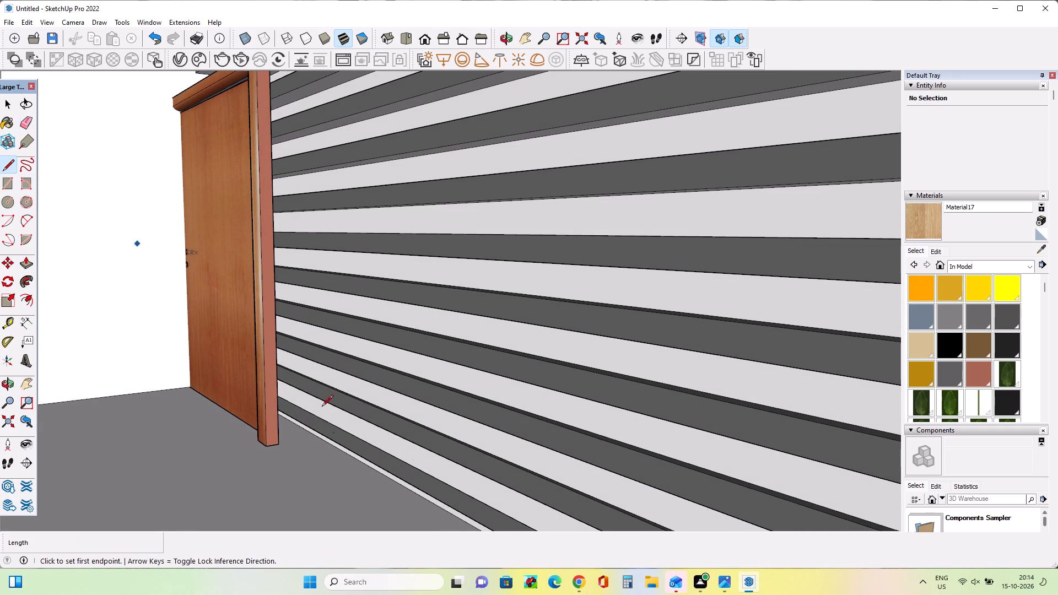
middle_click_drag(289, 462, 428, 448)
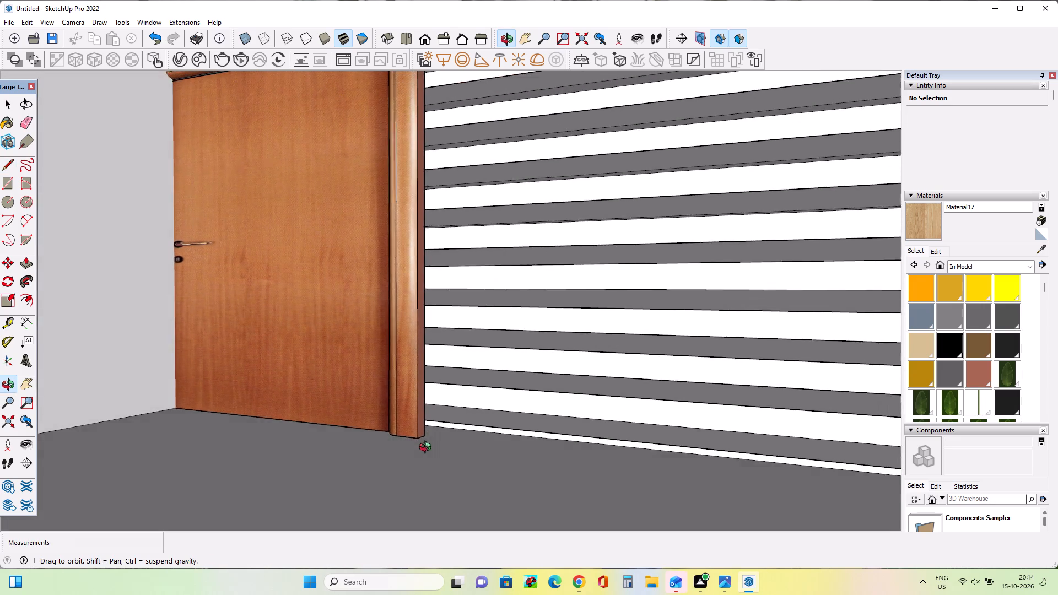
middle_click_drag(428, 448, 397, 502)
left_click(406, 473)
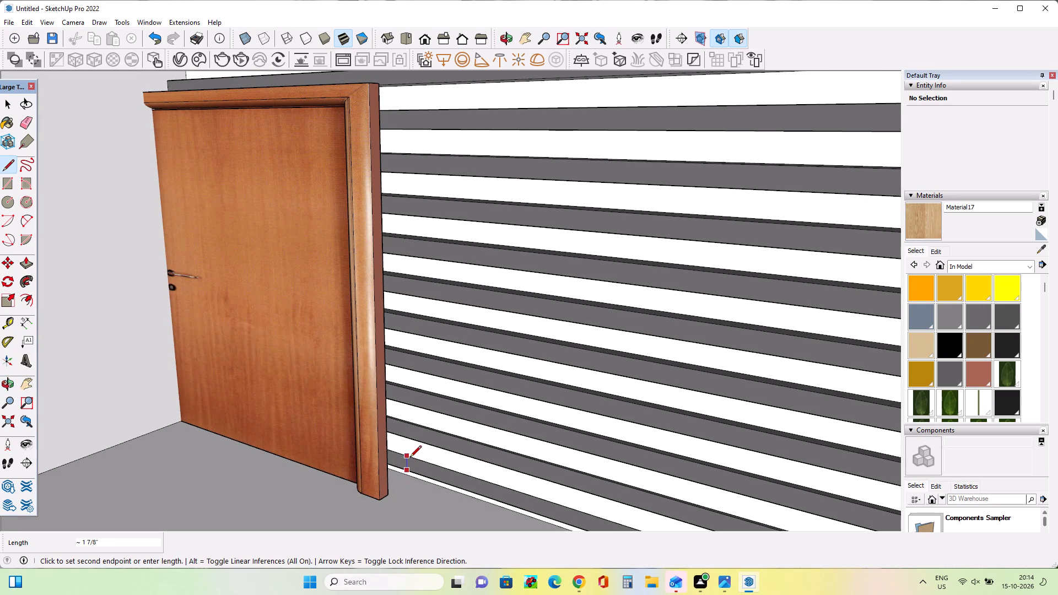
left_click(410, 458)
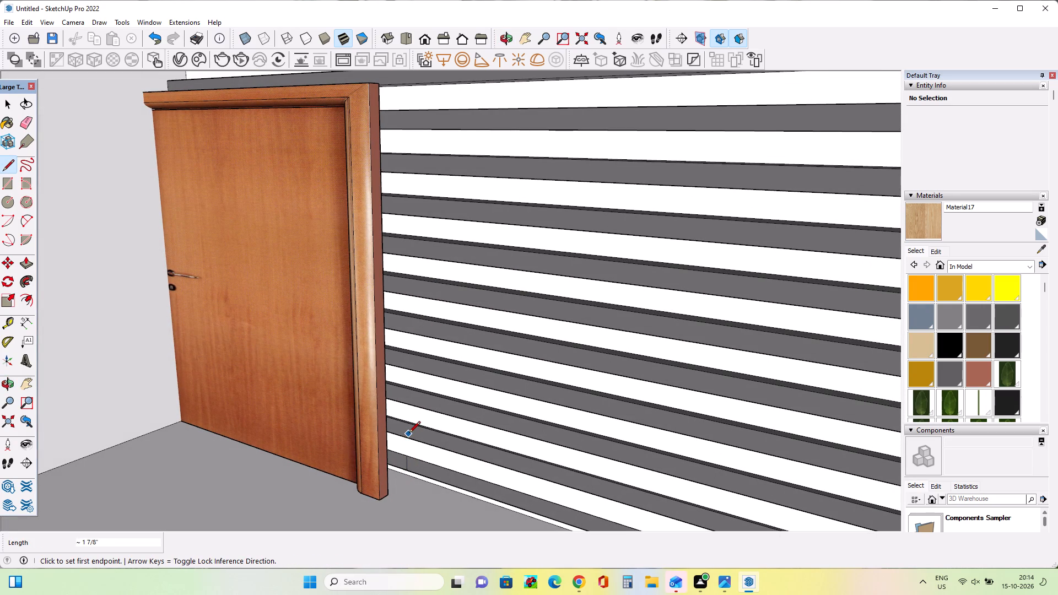
scroll(408, 440, "up", 5)
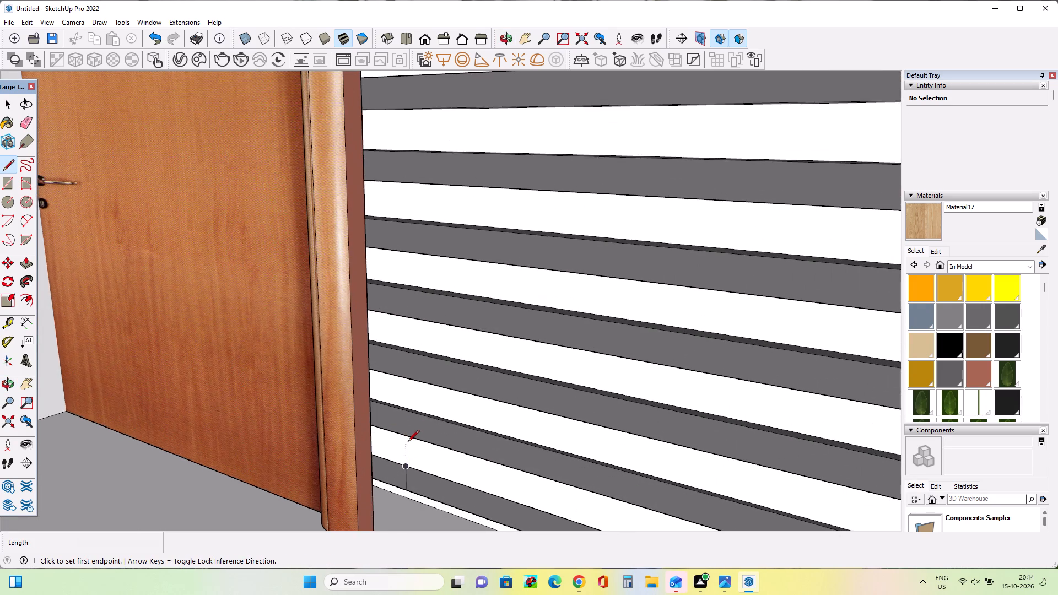
middle_click_drag(406, 444, 399, 451)
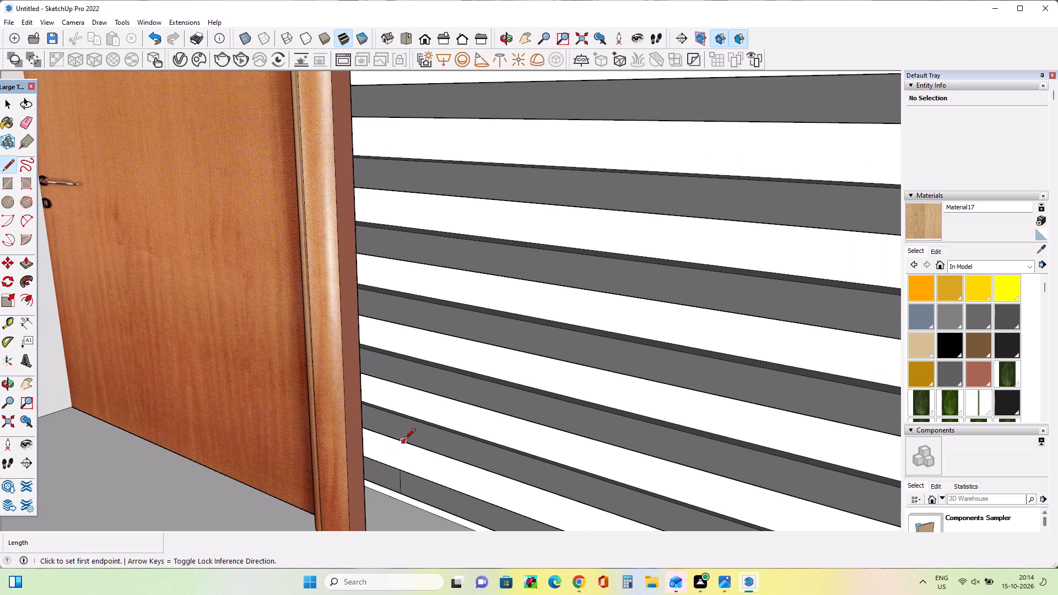
scroll(404, 442, "up", 4)
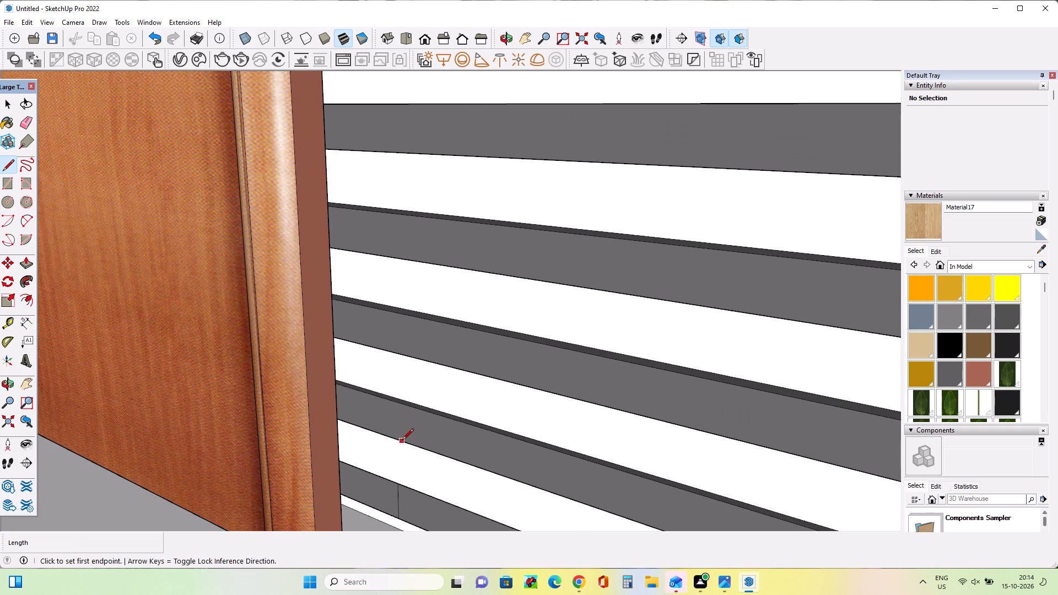
left_click(402, 441)
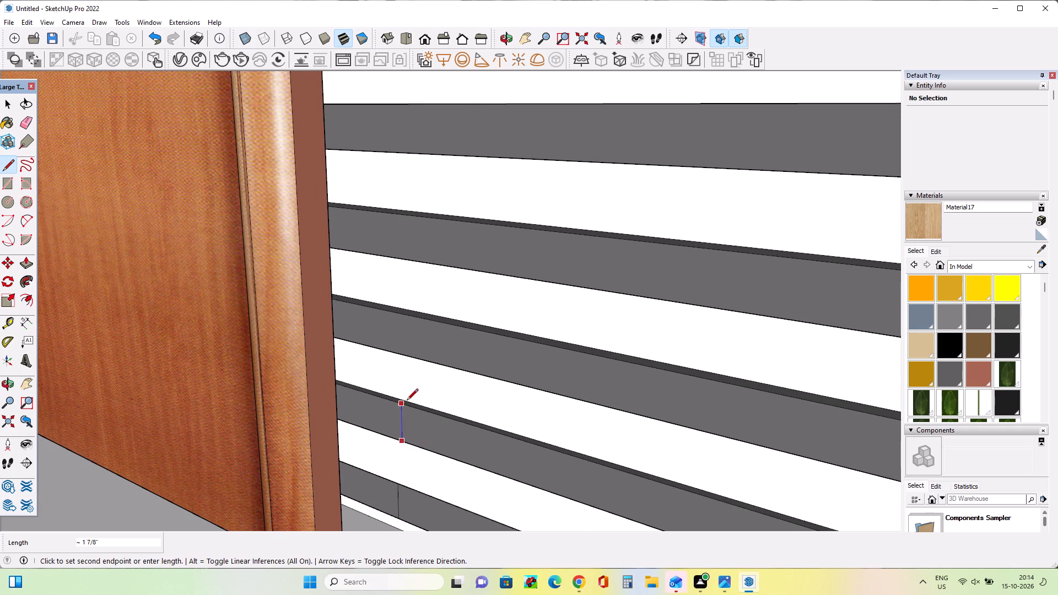
left_click(408, 402)
Push the lowest dark slat's short section between the door frame and the drawn edge inward 1 15/16".
middle_click_drag(394, 472, 429, 443)
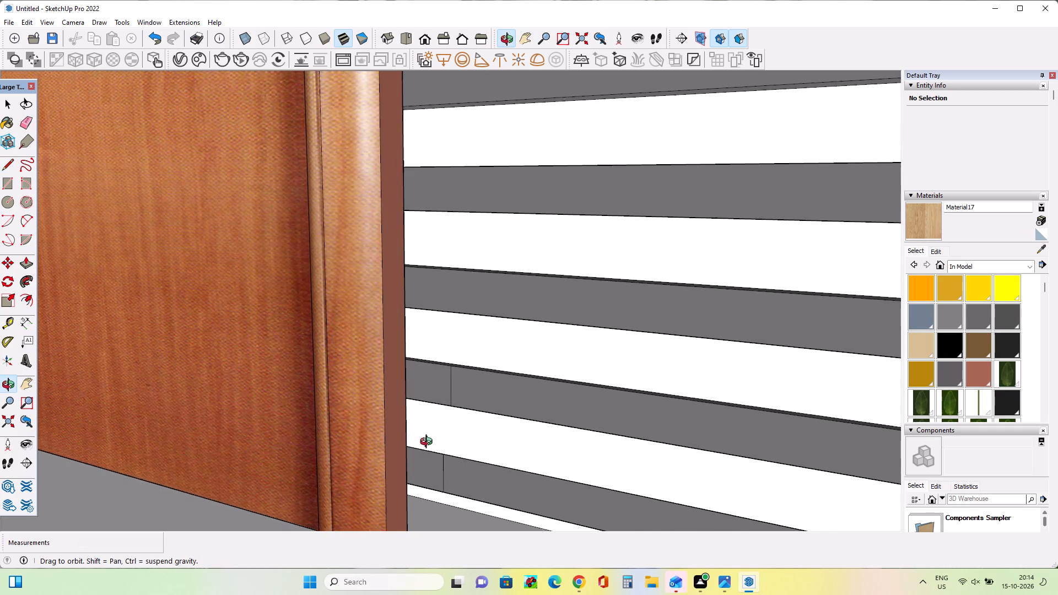
middle_click_drag(429, 443, 429, 442)
left_click(23, 264)
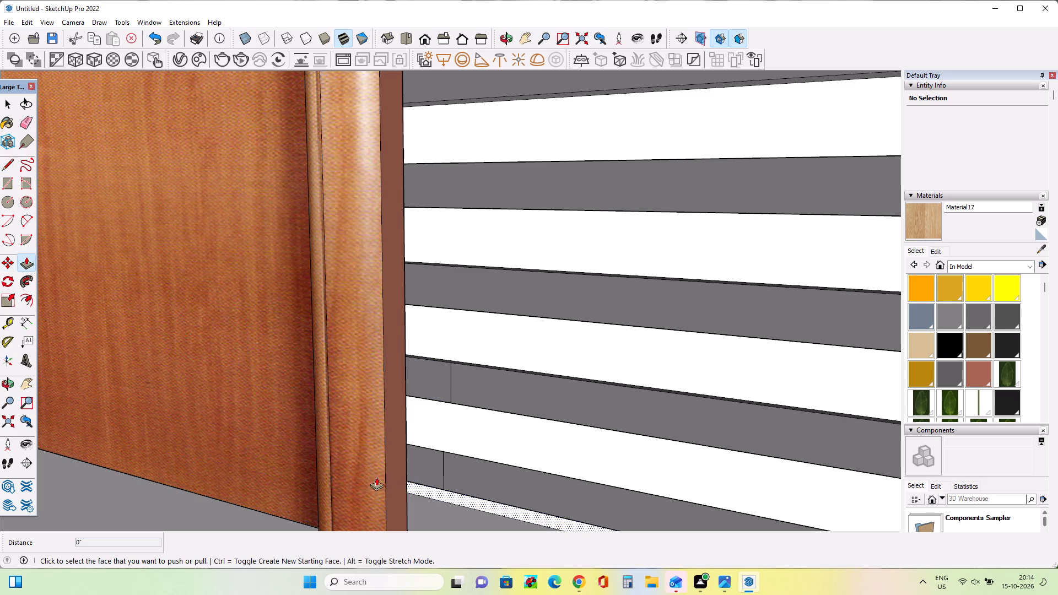
left_click(420, 468)
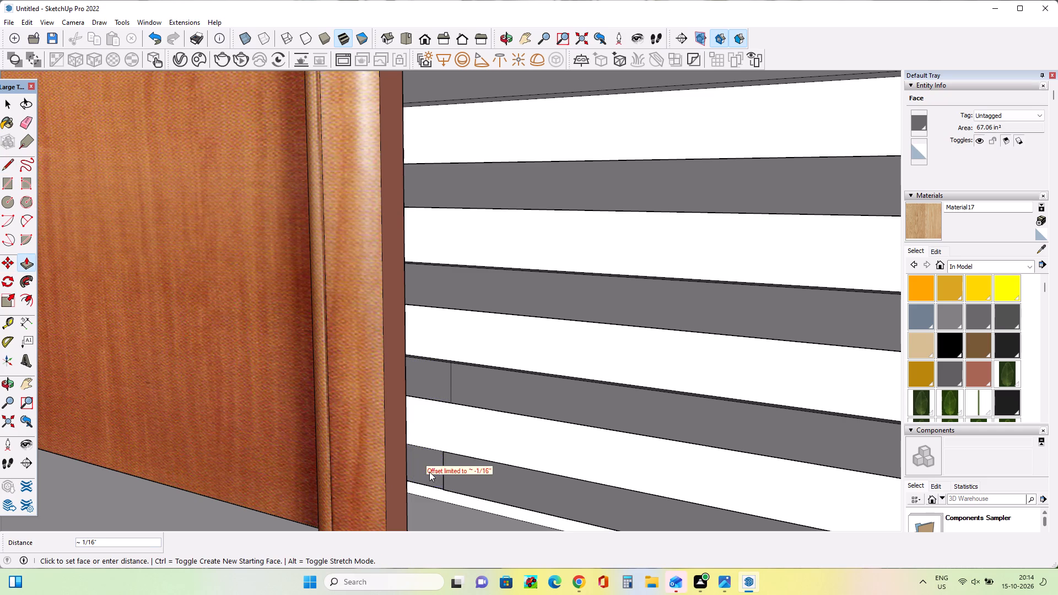
middle_click_drag(431, 467, 319, 518)
middle_click_drag(423, 460, 365, 480)
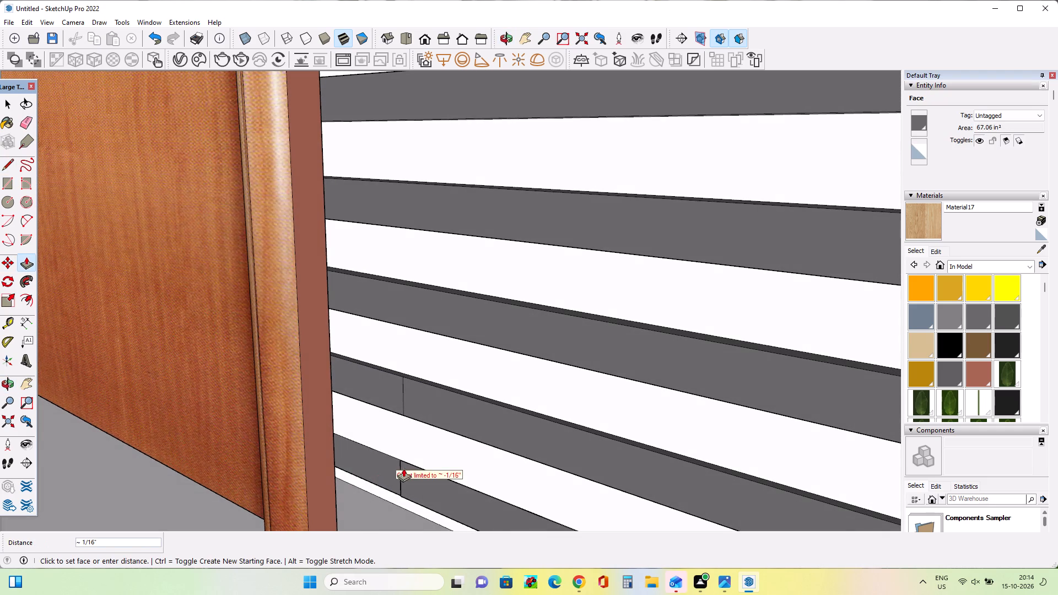
left_click(375, 469)
left_click(391, 461)
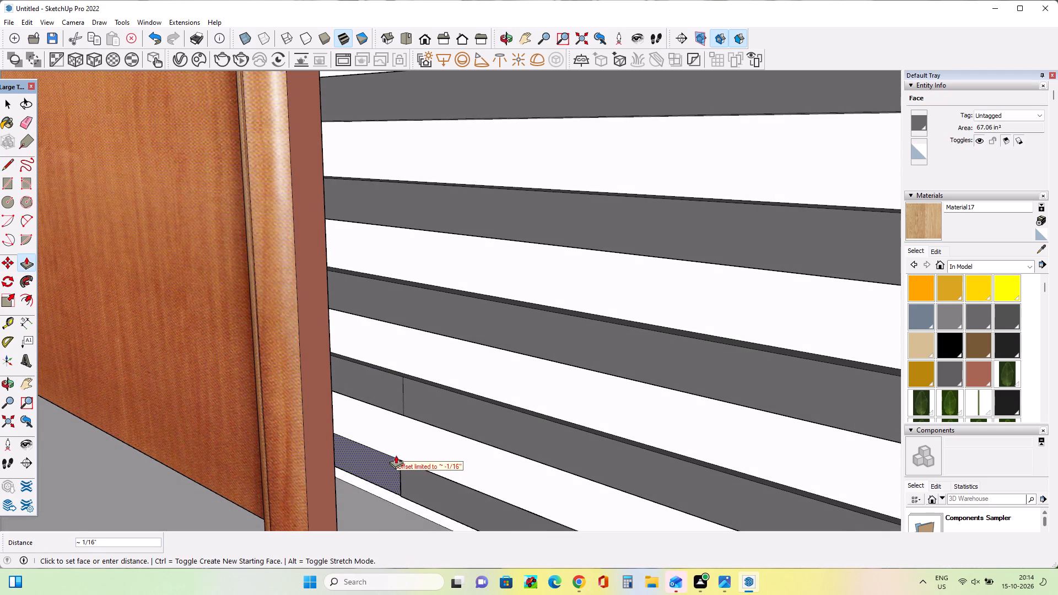
left_click(390, 461)
middle_click_drag(396, 452, 385, 474)
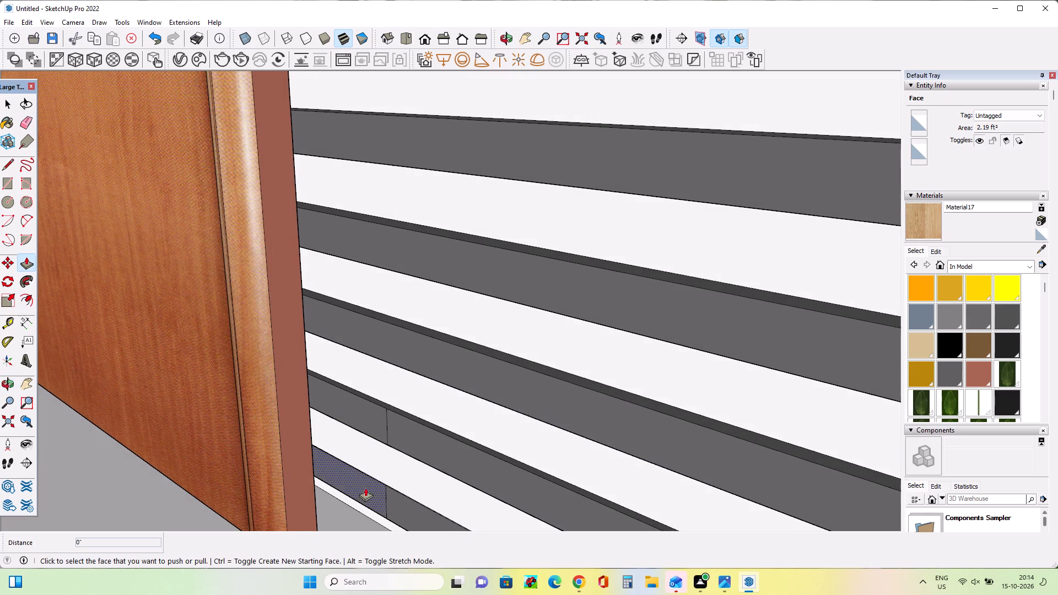
left_click(363, 491)
left_click(371, 478)
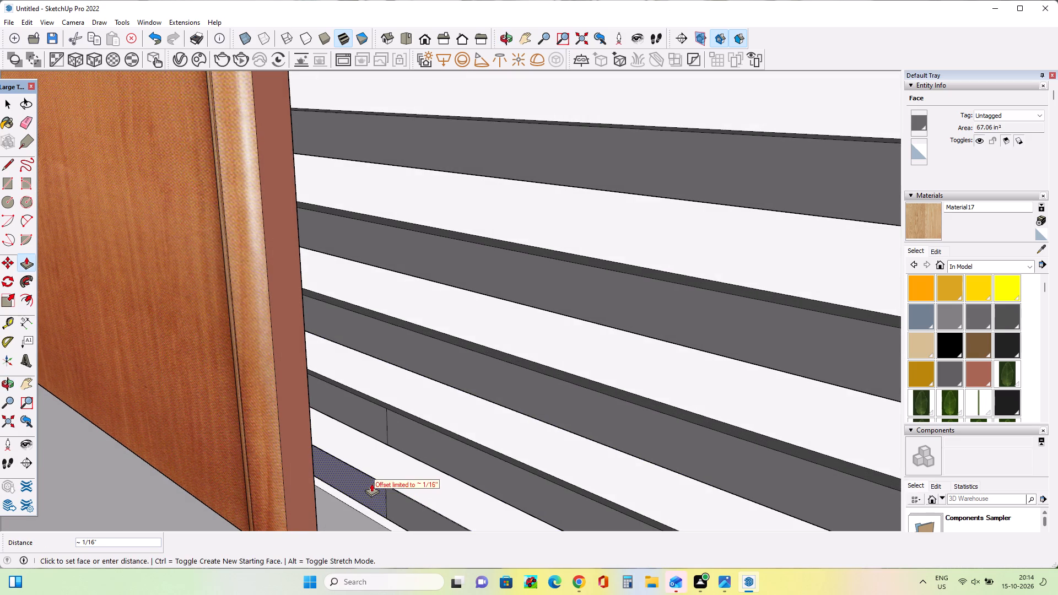
left_click(371, 484)
left_click_drag(369, 490, 391, 470)
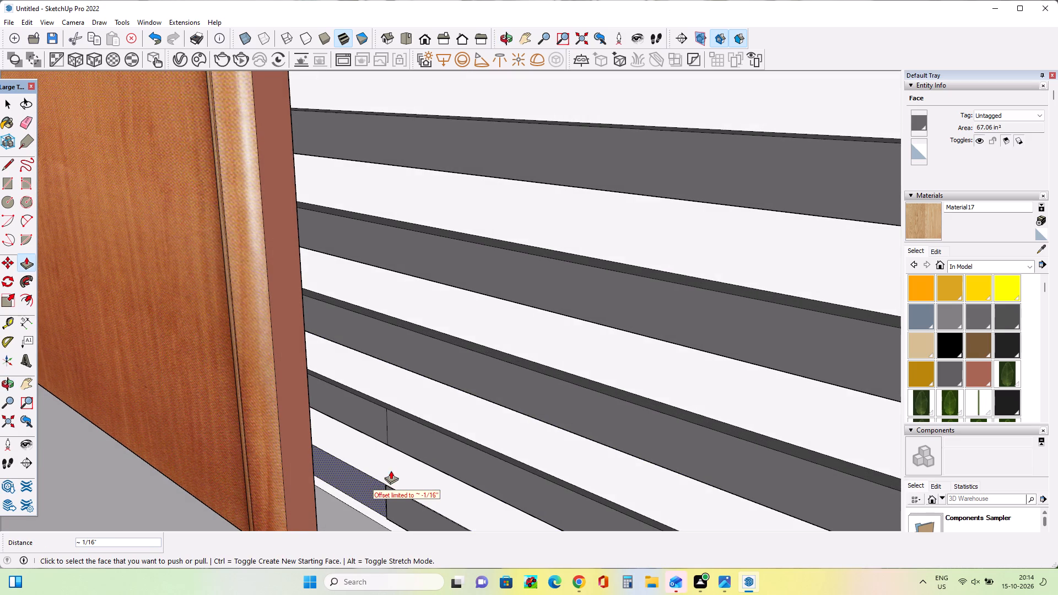
left_click(375, 486)
left_click(396, 455)
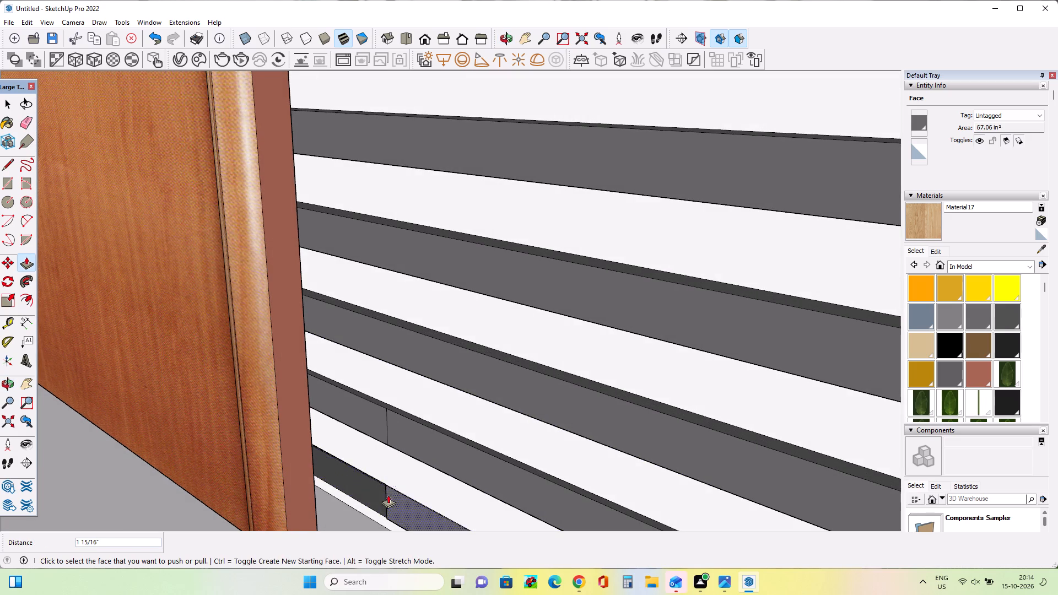
Push the short section of the second-lowest dark slat beside the door frame inward.
middle_click_drag(383, 496, 273, 415)
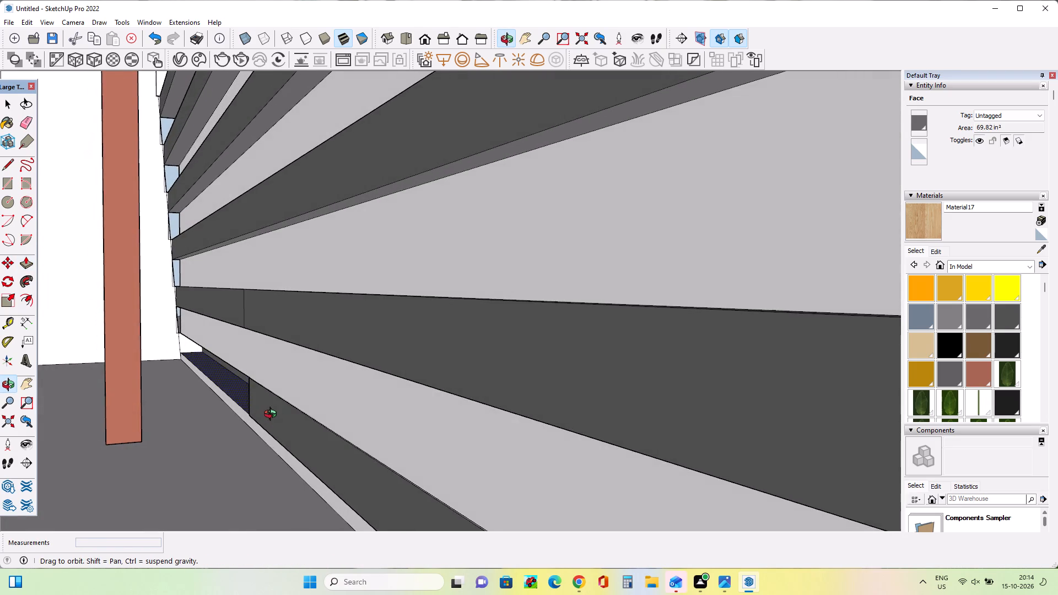
middle_click_drag(273, 415, 274, 415)
middle_click_drag(280, 418, 310, 423)
scroll(286, 395, "down", 3)
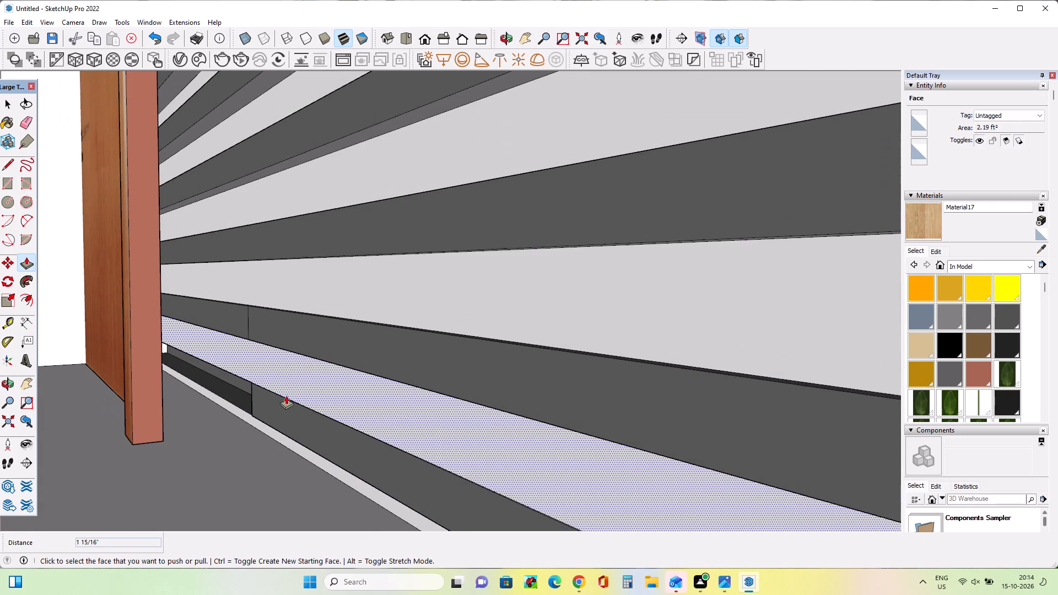
middle_click_drag(287, 396, 256, 418)
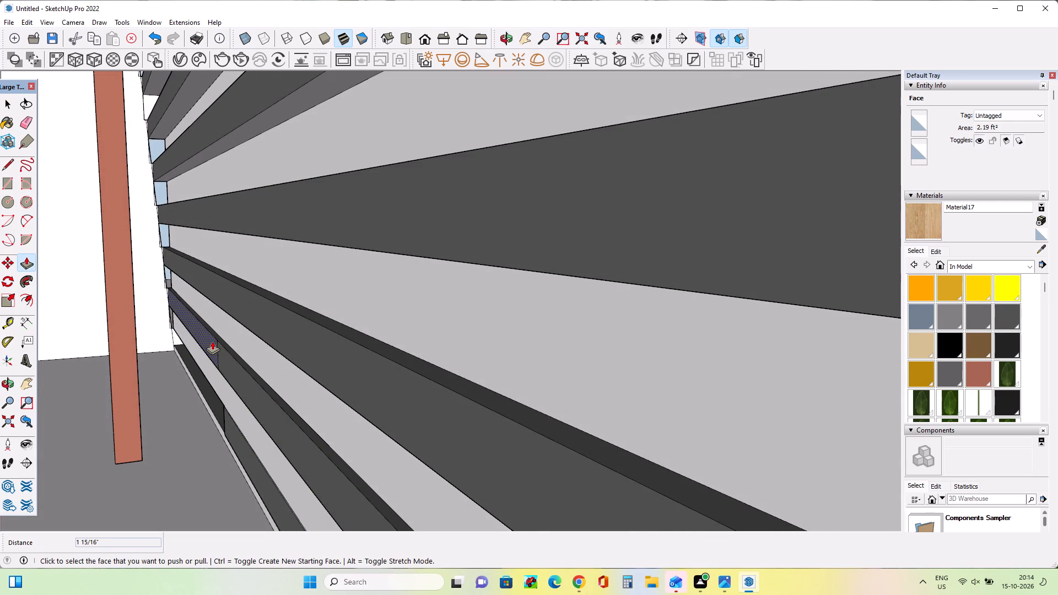
left_click(212, 341)
left_click(230, 333)
Draw a vertical line across the light strip between the two notched slats, plus a 1/8" segment up to the upper recessed section.
middle_click_drag(190, 365, 245, 354)
left_click(6, 164)
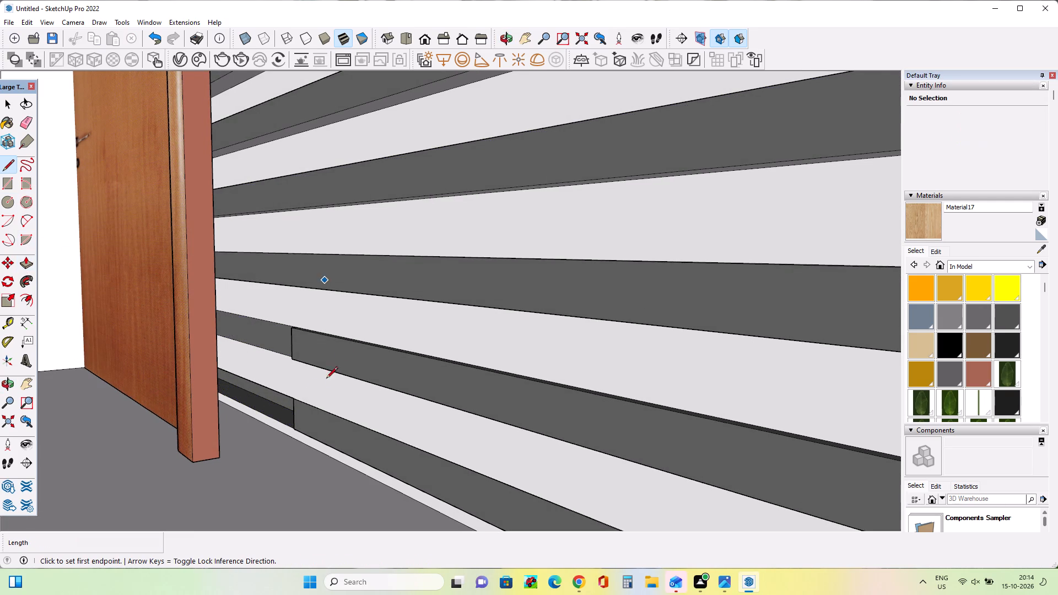
left_click(296, 399)
left_click(298, 364)
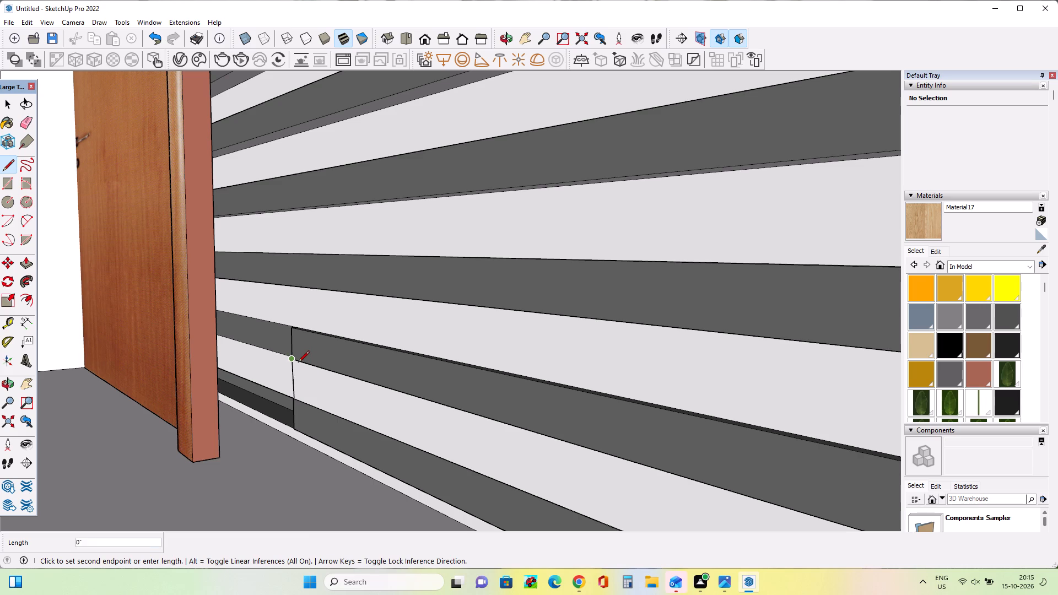
middle_click_drag(304, 402, 371, 430)
scroll(370, 430, "up", 5)
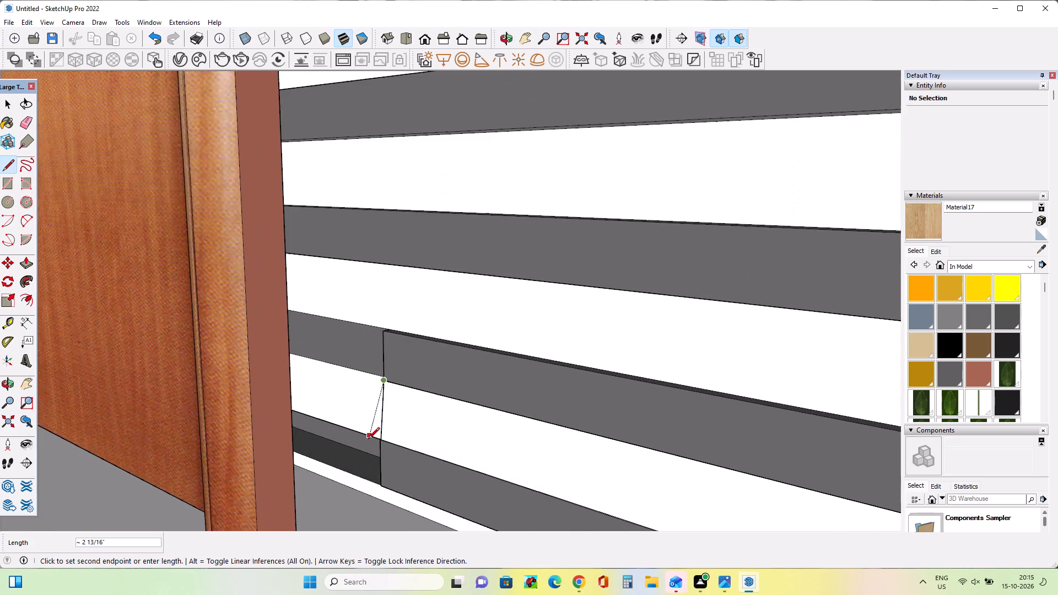
scroll(388, 408, "up", 3)
scroll(384, 353, "up", 8)
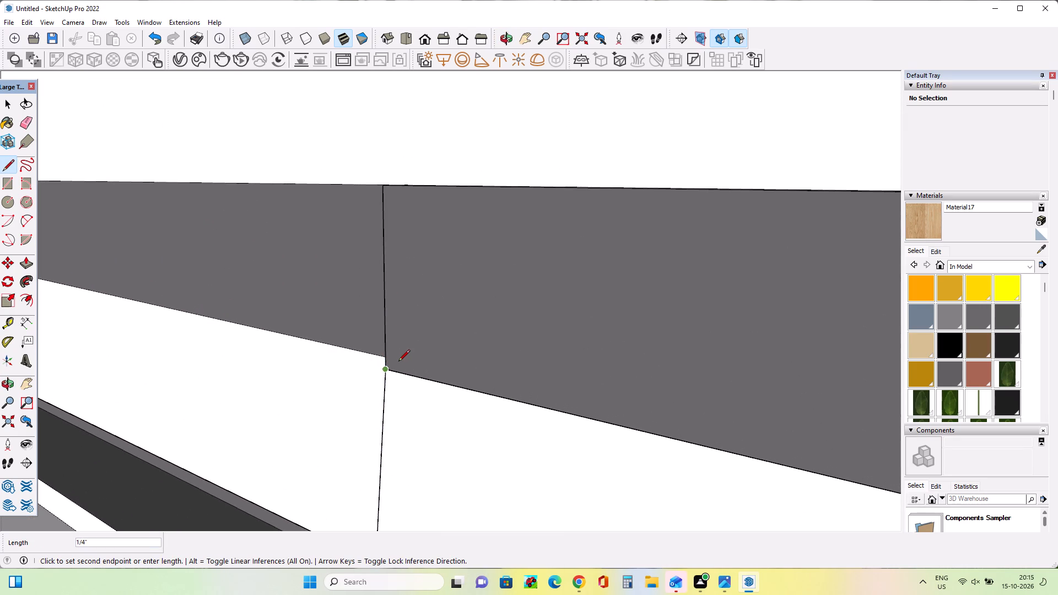
left_click(383, 370)
left_click(386, 356)
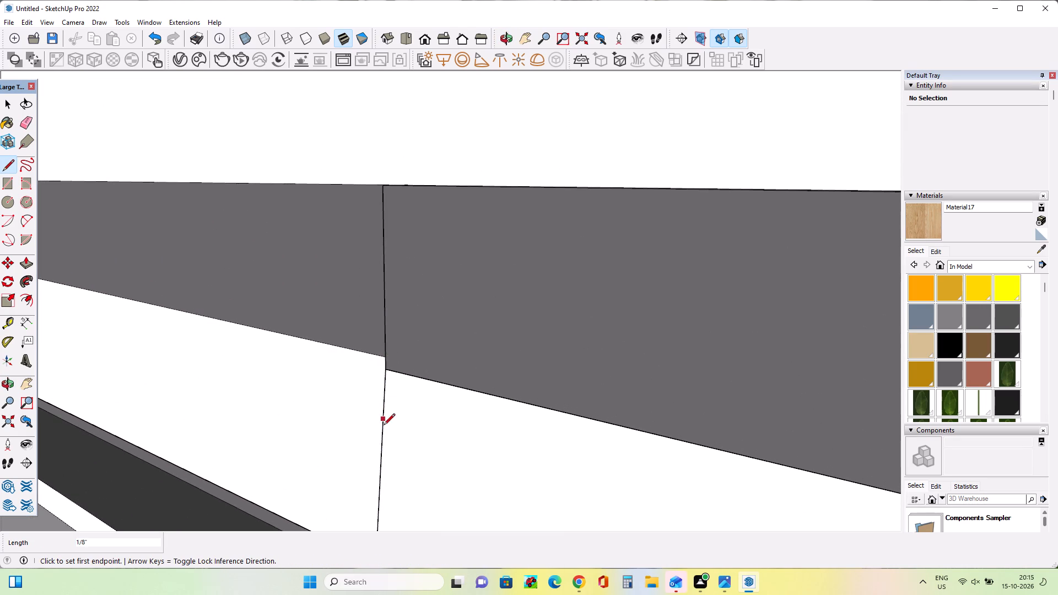
Push the light strip face between the two lowest dark slats by 1 1/4".
left_click(19, 264)
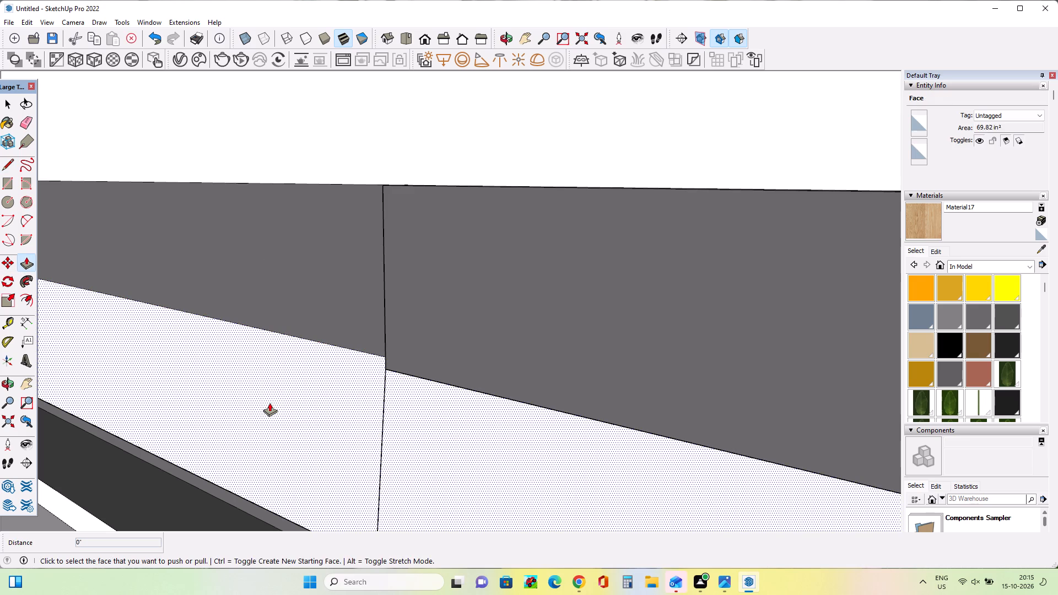
key("Escape")
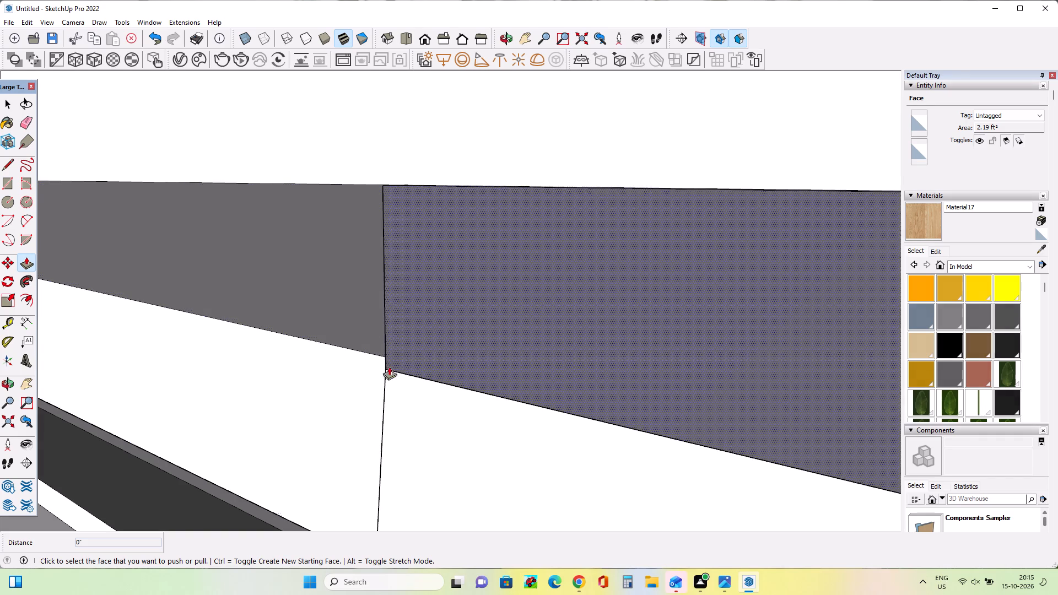
left_click_drag(332, 520, 423, 472)
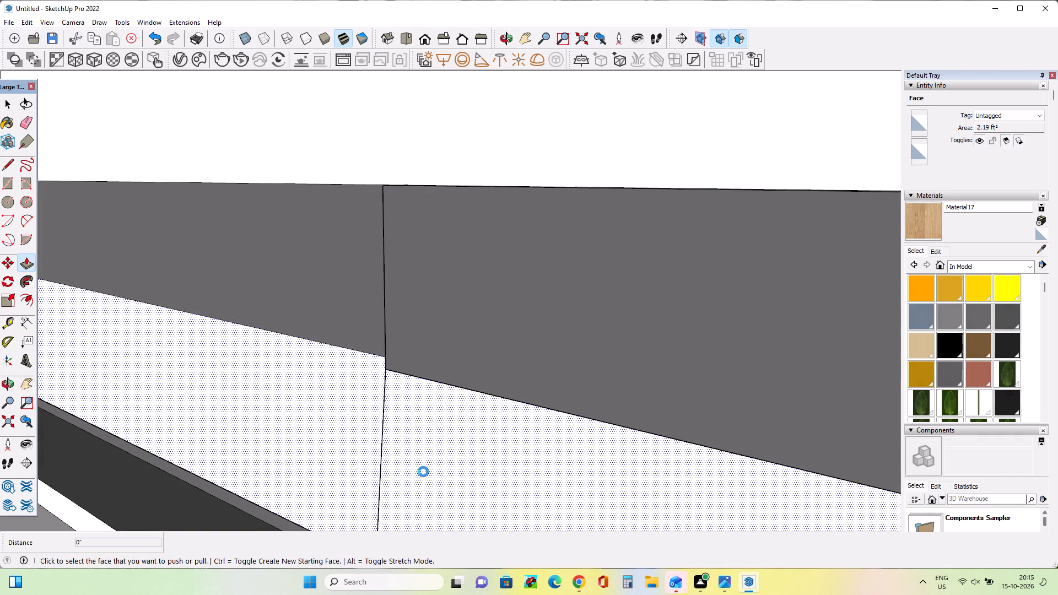
left_click_drag(423, 472, 476, 594)
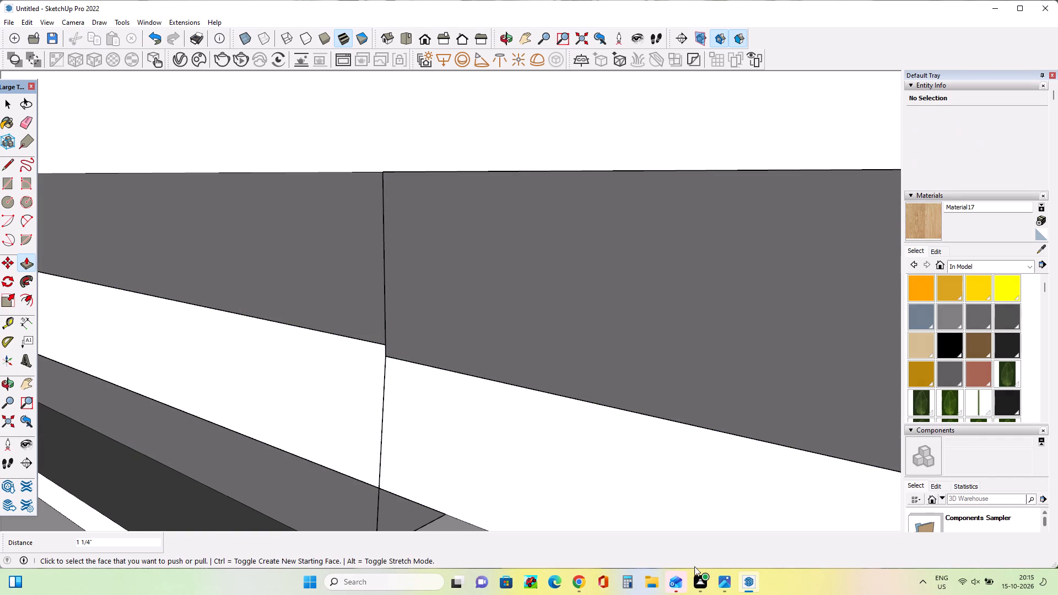
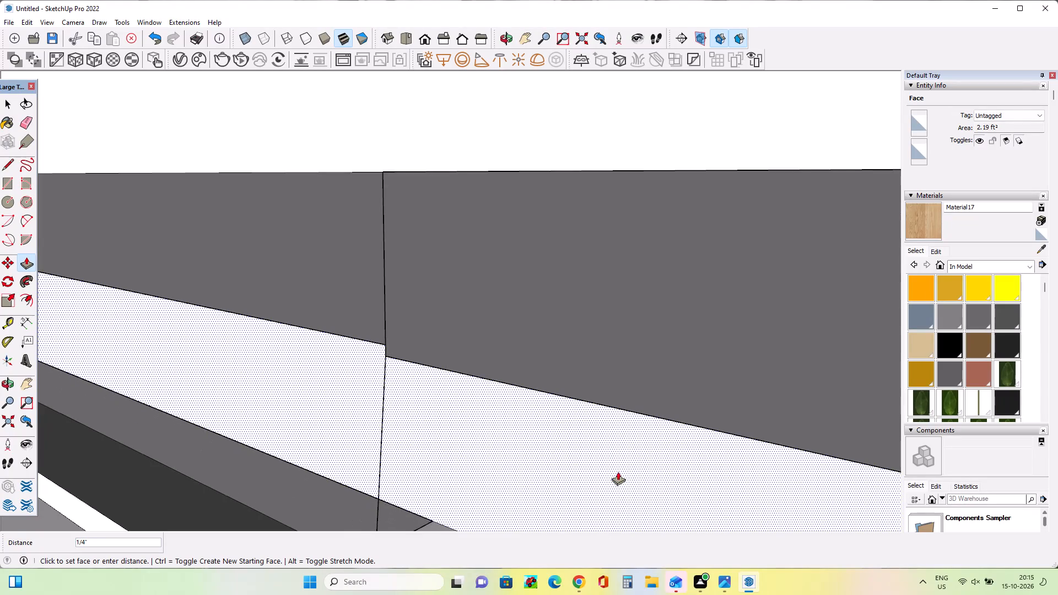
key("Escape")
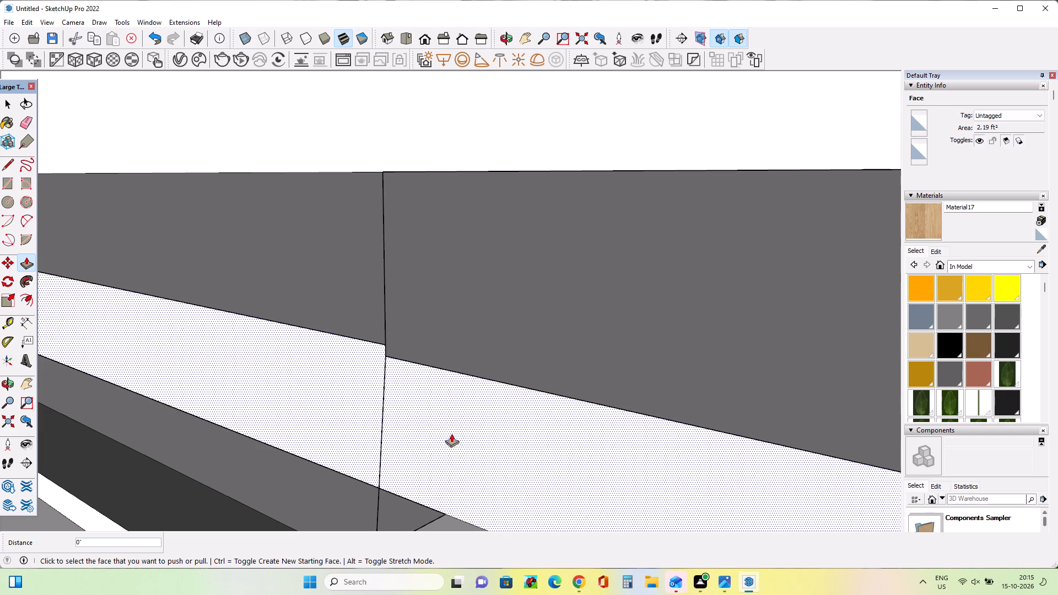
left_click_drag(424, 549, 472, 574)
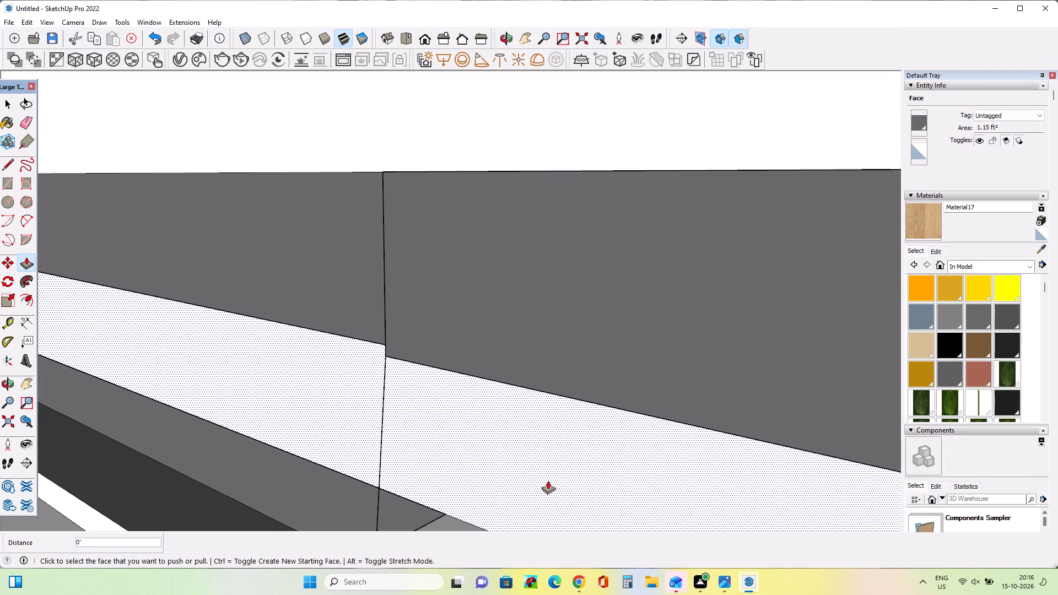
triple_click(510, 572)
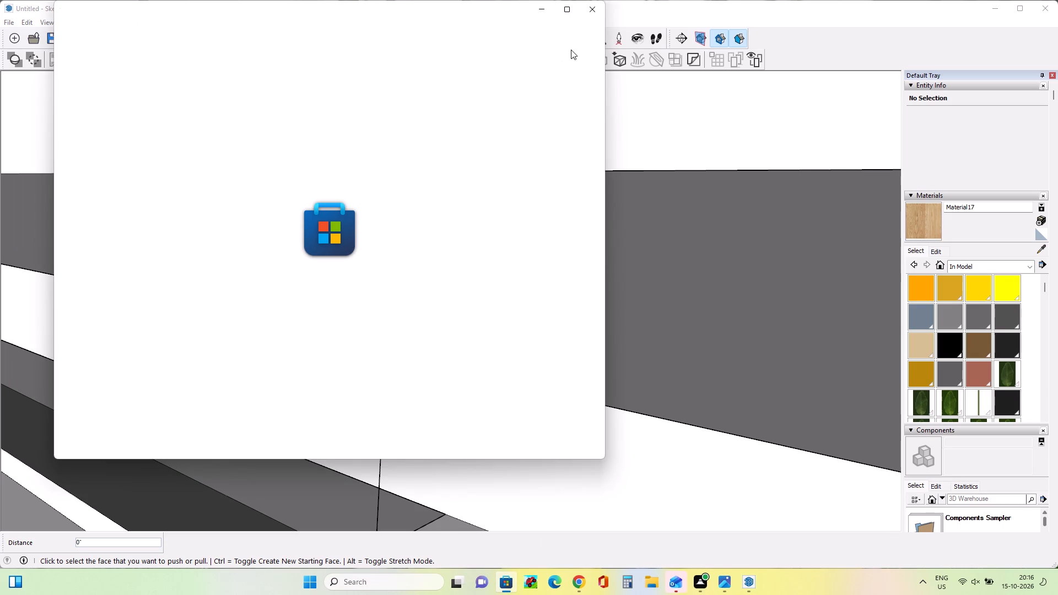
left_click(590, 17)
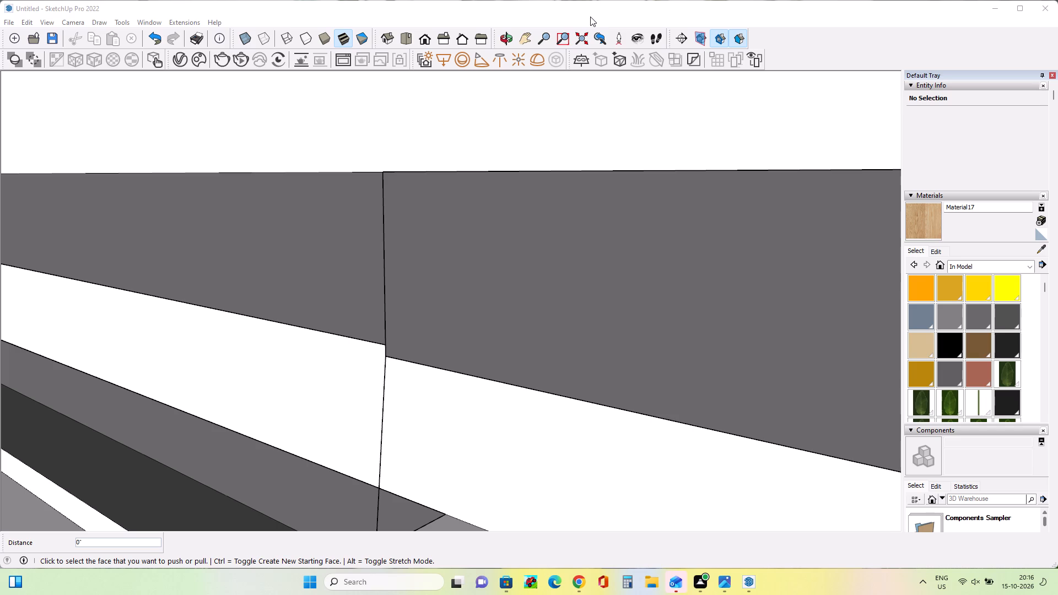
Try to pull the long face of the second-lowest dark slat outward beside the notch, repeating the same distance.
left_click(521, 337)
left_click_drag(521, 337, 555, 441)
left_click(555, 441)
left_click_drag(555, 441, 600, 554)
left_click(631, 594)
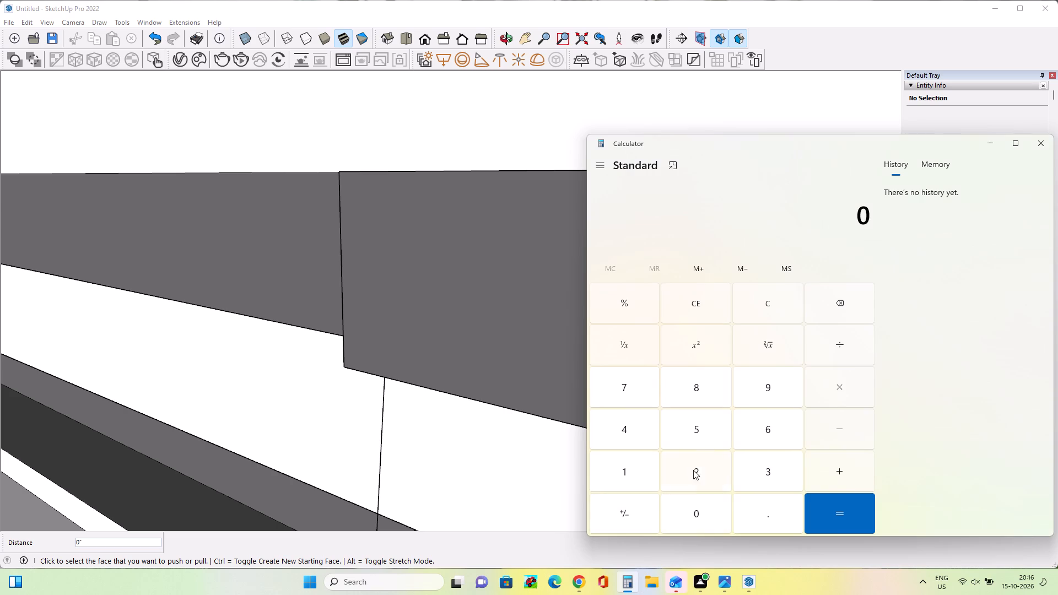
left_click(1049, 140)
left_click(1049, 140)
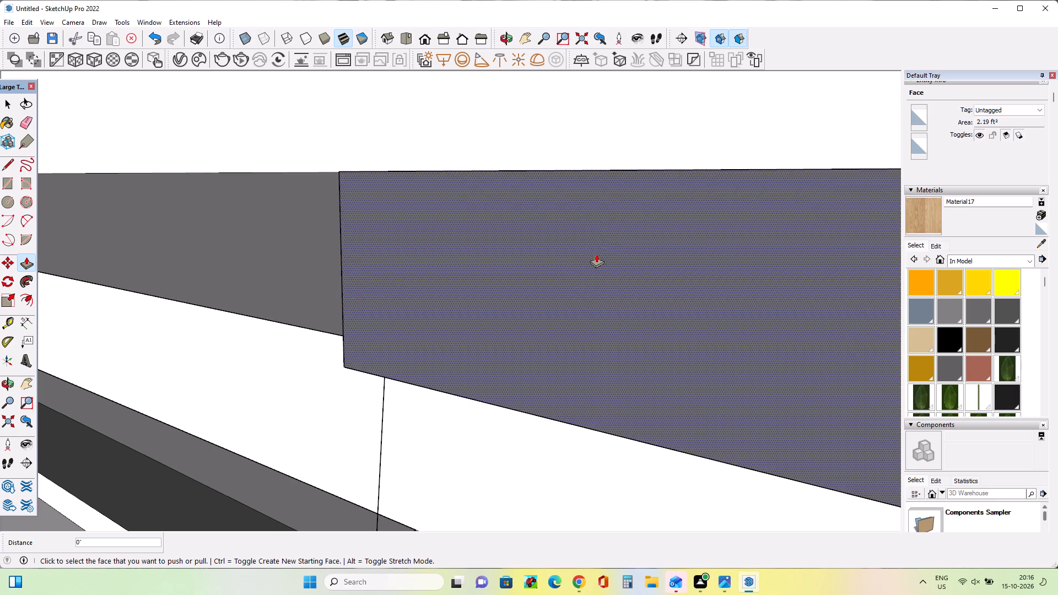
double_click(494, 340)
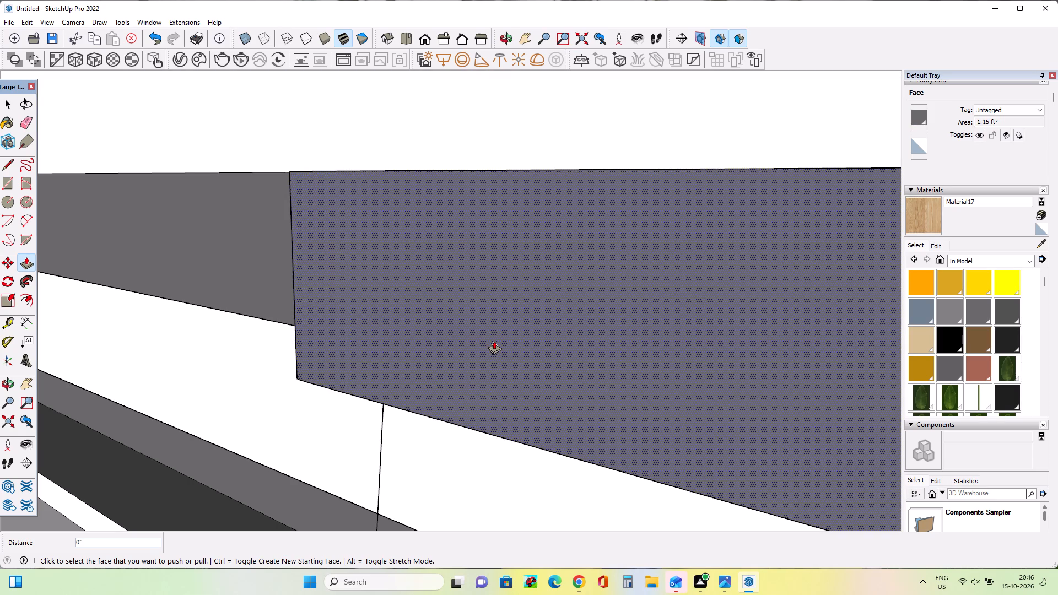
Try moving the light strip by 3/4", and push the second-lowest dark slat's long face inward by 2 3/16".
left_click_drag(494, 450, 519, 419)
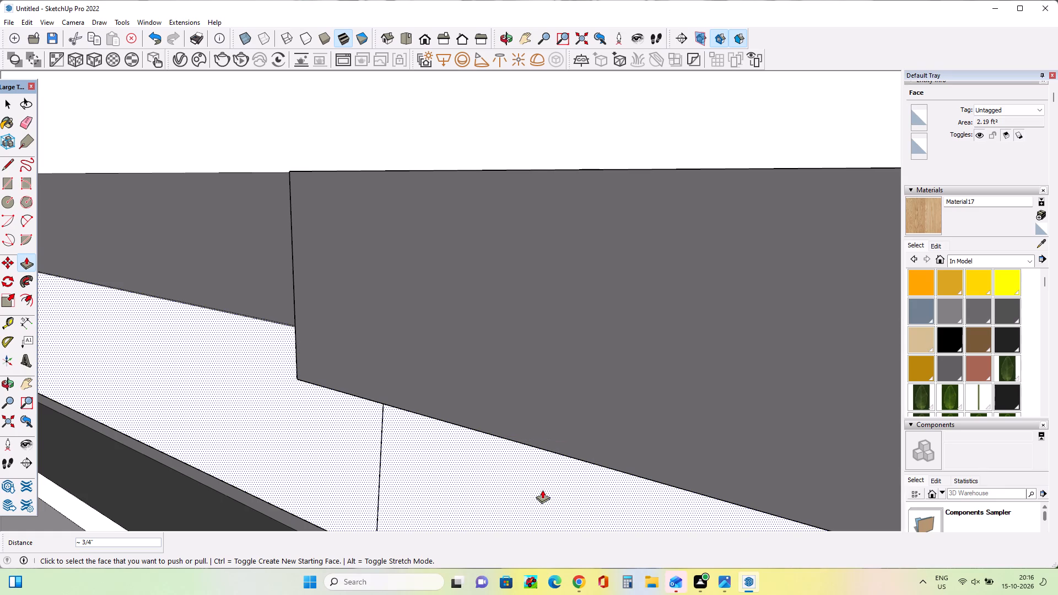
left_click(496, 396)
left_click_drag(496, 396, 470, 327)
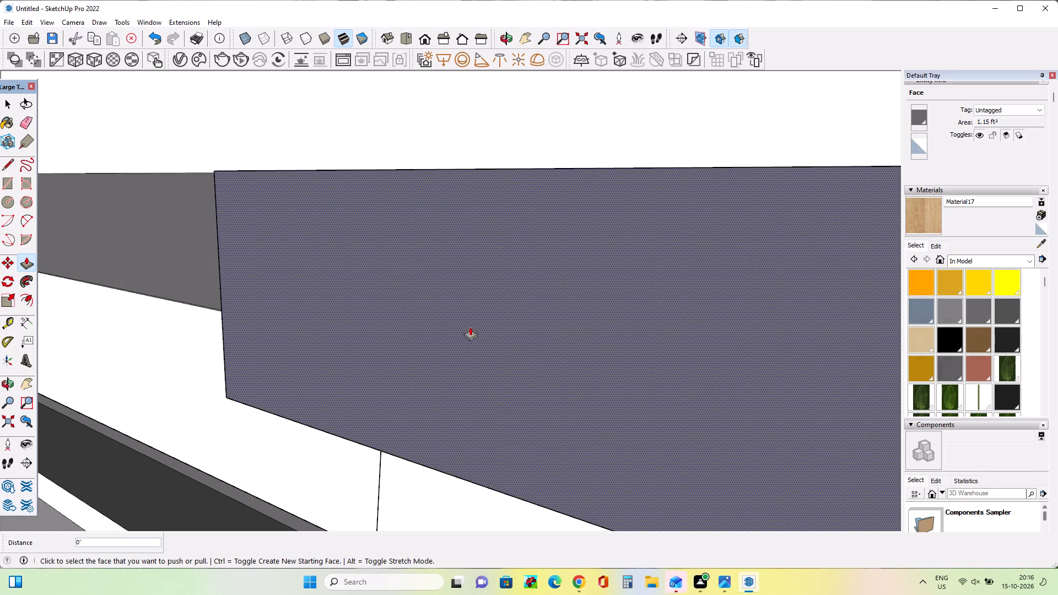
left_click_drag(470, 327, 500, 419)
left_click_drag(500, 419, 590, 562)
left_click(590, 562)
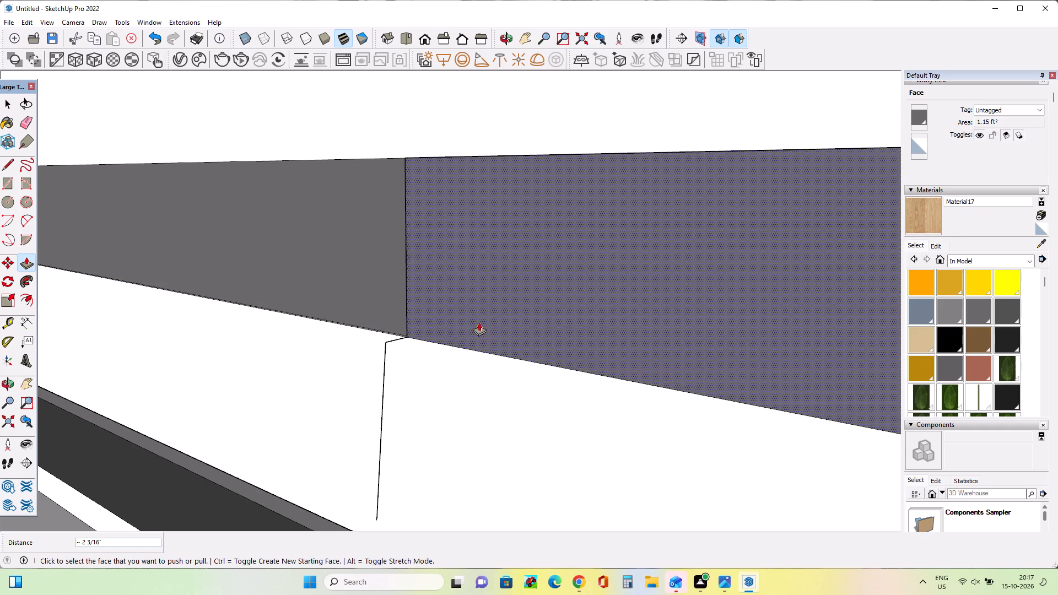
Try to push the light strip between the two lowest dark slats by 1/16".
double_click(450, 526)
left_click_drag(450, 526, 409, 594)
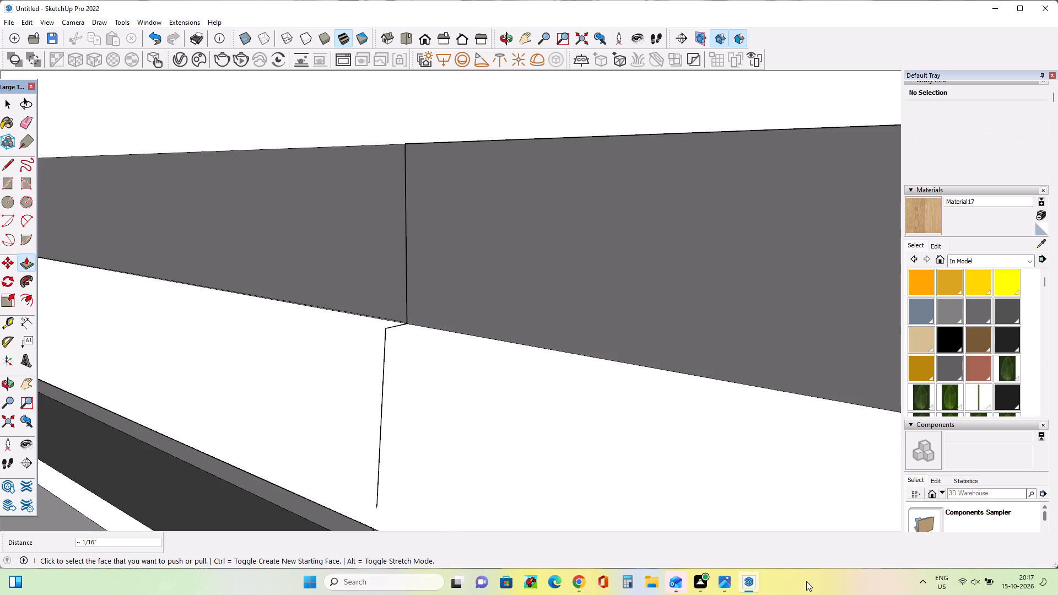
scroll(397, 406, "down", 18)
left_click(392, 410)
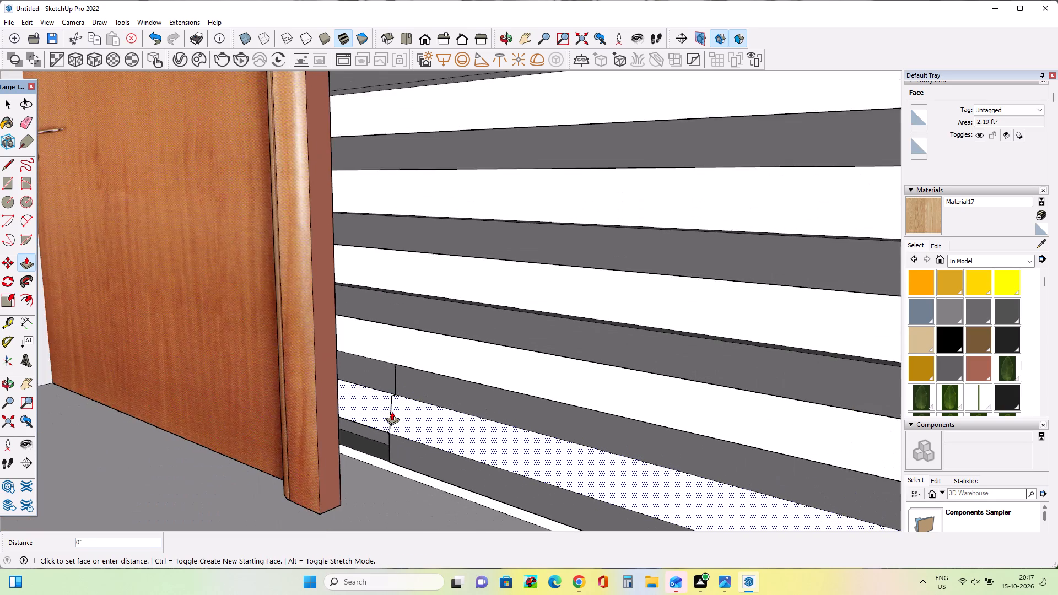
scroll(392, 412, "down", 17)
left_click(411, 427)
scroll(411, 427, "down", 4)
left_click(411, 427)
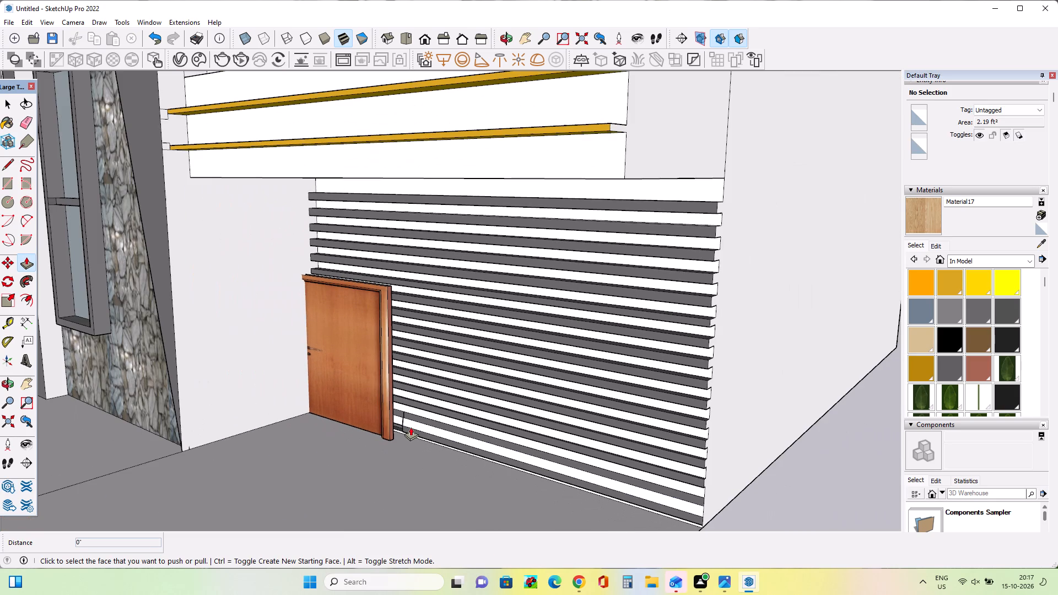
Examine the slatted wall around the wooden door from close up and from further away.
middle_click_drag(413, 394, 482, 368)
scroll(396, 360, "up", 5)
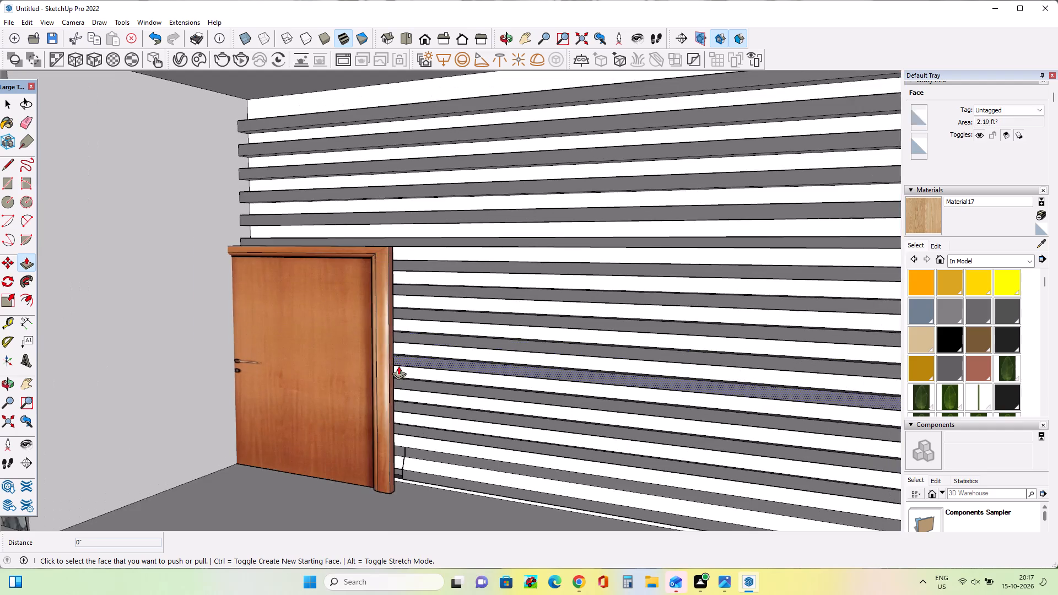
scroll(398, 366, "up", 2)
scroll(431, 421, "up", 1)
middle_click_drag(412, 421, 309, 425)
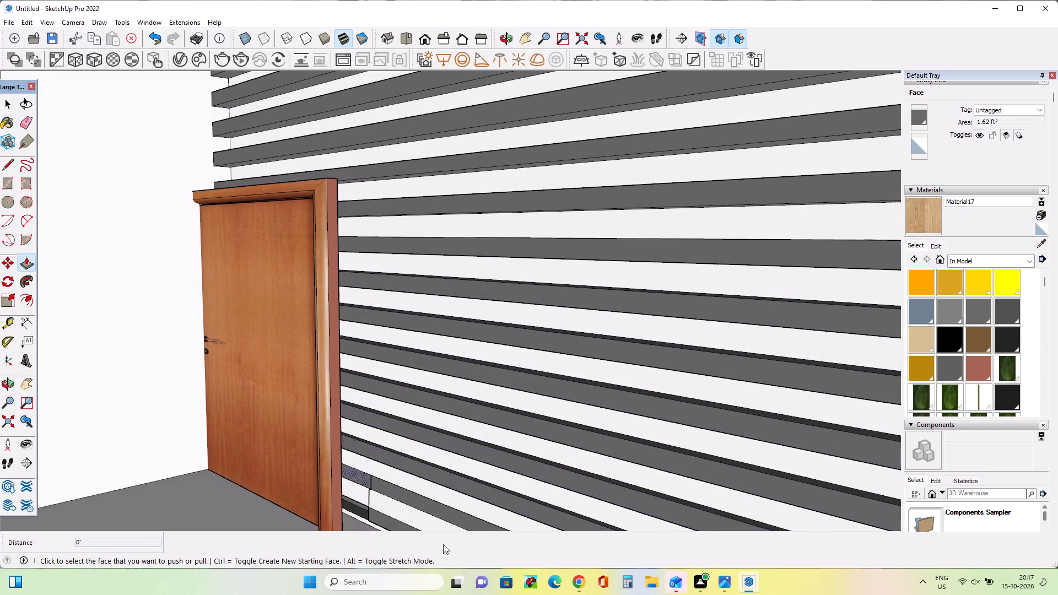
scroll(685, 271, "down", 11)
middle_click_drag(432, 286, 564, 321)
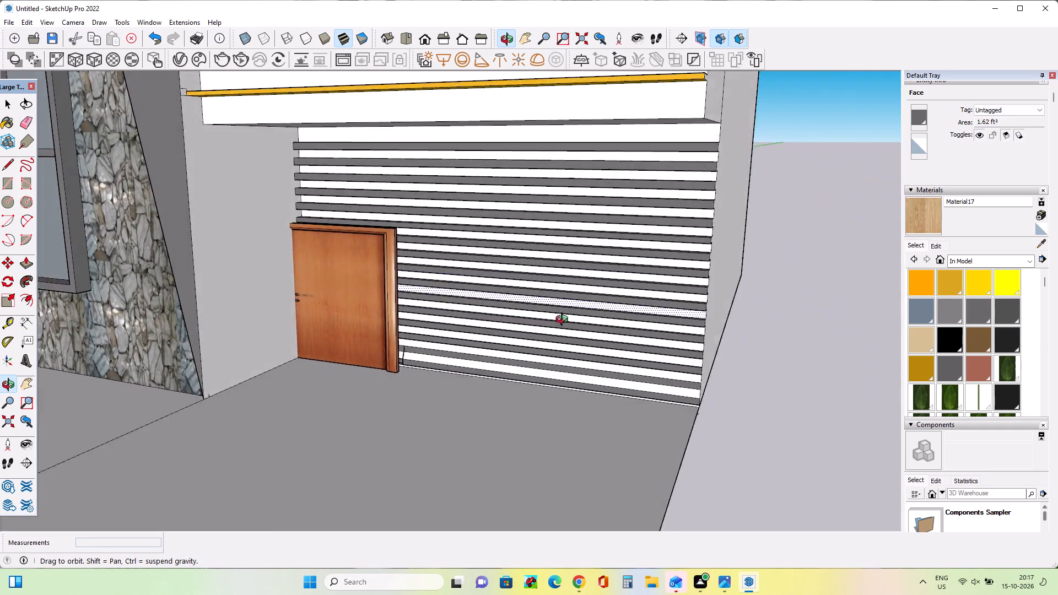
middle_click_drag(564, 321, 604, 351)
Undo the slat notches and the edges drawn beside the door frame.
key("ctrl+z")
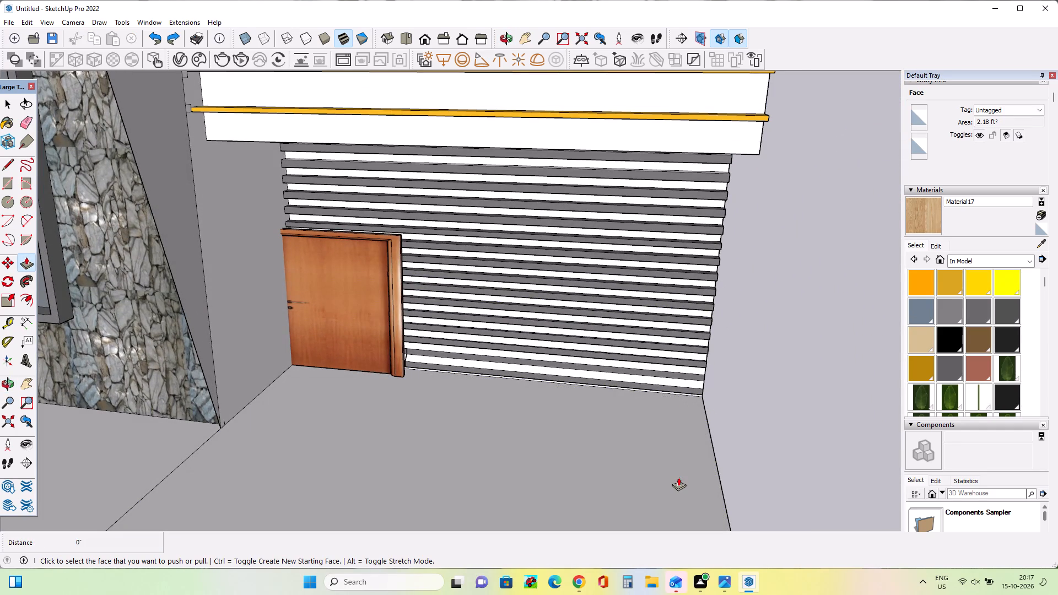
key("ctrl+z")
key("ctrl+z")
key("ctrl+z")
key("ctrl+z")
key("ctrl+z")
key("ctrl+z")
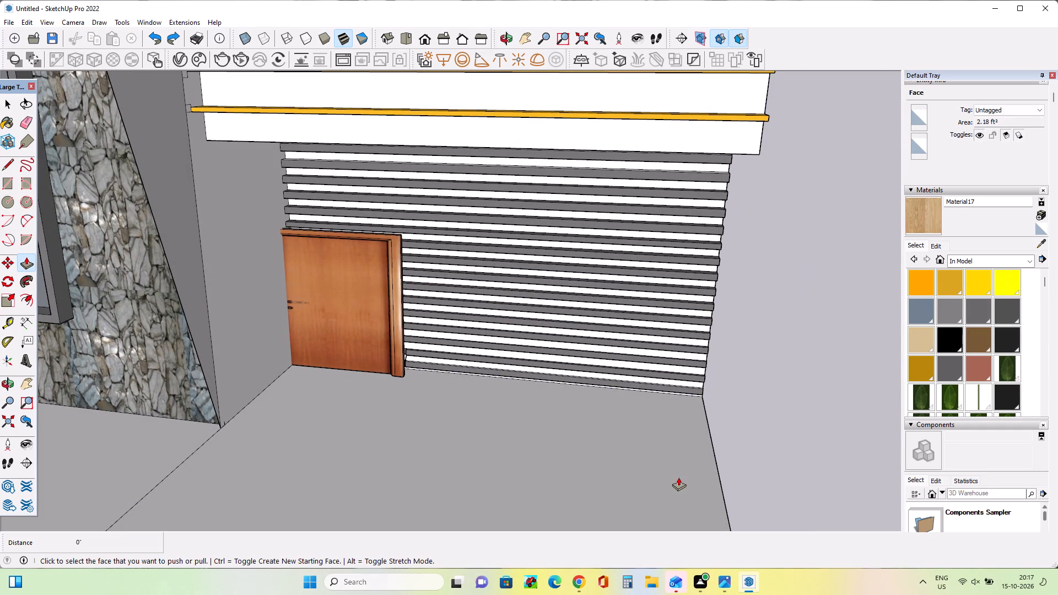
key("ctrl+z")
left_click(678, 477, "ctrl")
key("ctrl+z")
key("ctrl+z")
key("ctrl+z")
key("ctrl+z")
key("ctrl+z")
key("ctrl+z")
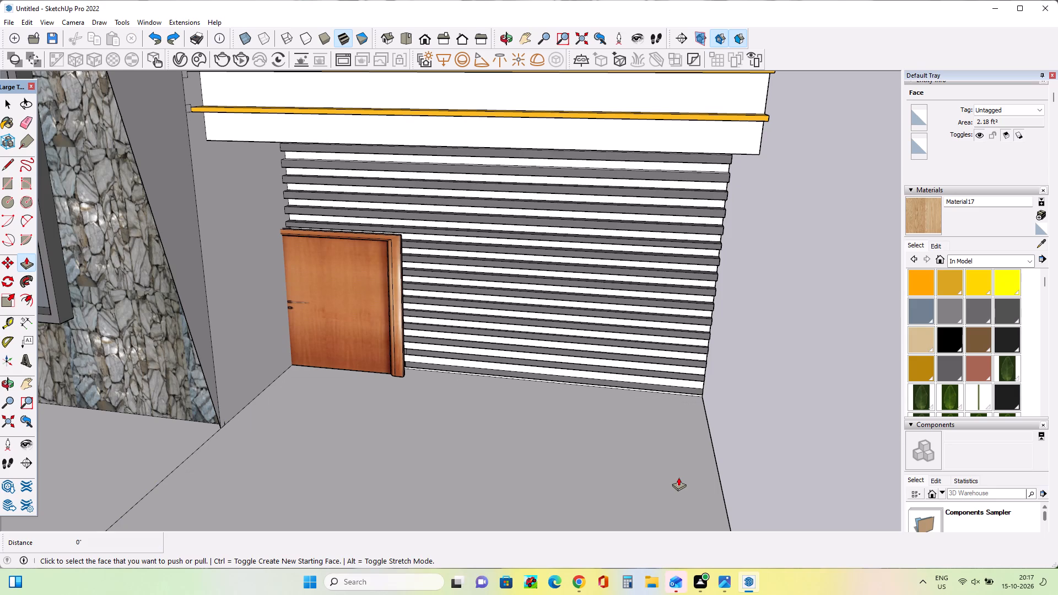
key("ctrl+z")
key("ctrl+z")
key("ctrl+z")
key("ctrl+z")
key("ctrl+z")
key("ctrl+z")
key("ctrl+z")
Undo the successive position and size adjustments of the wooden door against the slatted wall.
key("ctrl+z")
key("ctrl+z")
key("ctrl+z")
key("ctrl+z")
key("ctrl+z")
key("ctrl+z")
key("ctrl+z")
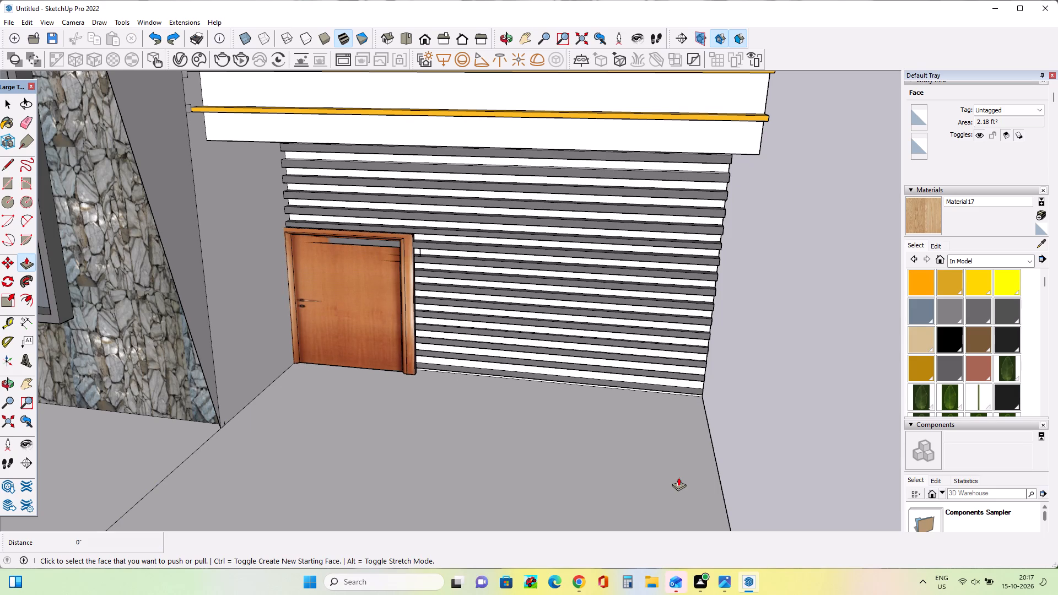
key("ctrl+z")
key("ctrl+z")
key("ctrl+z")
key("ctrl+z")
key("ctrl+z")
key("ctrl+z")
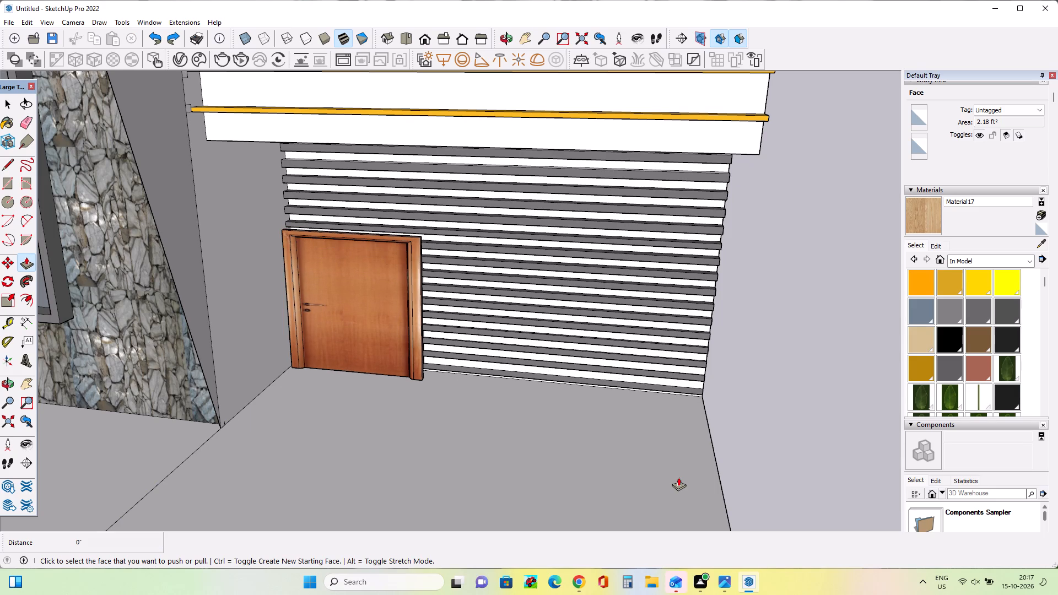
key("ctrl+z")
key("ctrl+z")
key("ctrl+z")
key("ctrl+z")
key("ctrl+z")
key("ctrl+z")
key("ctrl+z")
key("ctrl+z")
key("ctrl+z")
key("ctrl+z")
key("ctrl+z")
key("ctrl+z")
key("ctrl+z")
key("ctrl+z")
key("ctrl+z")
key("ctrl+z")
key("ctrl+z")
key("ctrl+z")
key("ctrl+z")
key("ctrl+z")
key("ctrl+z")
key("ctrl+z")
key("ctrl+z")
key("ctrl+z")
key("ctrl+z")
key("ctrl+z")
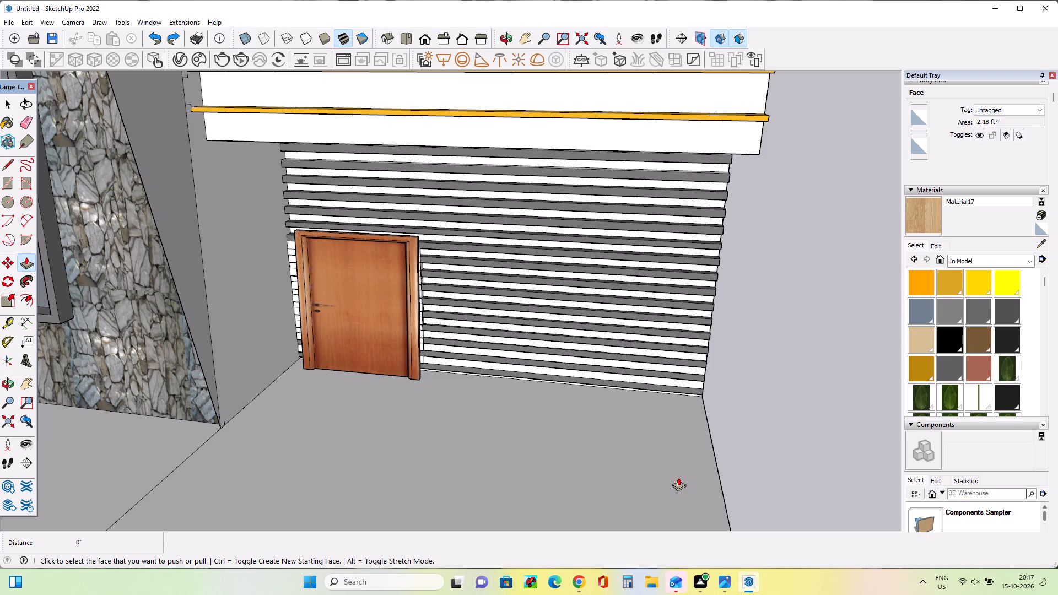
Undo the wooden door's placement to clear the flat area in the slatted wall's lower corner.
key("ctrl+z")
key("ctrl+z")
key("ctrl+z")
key("ctrl+z")
key("ctrl+z")
key("ctrl+z")
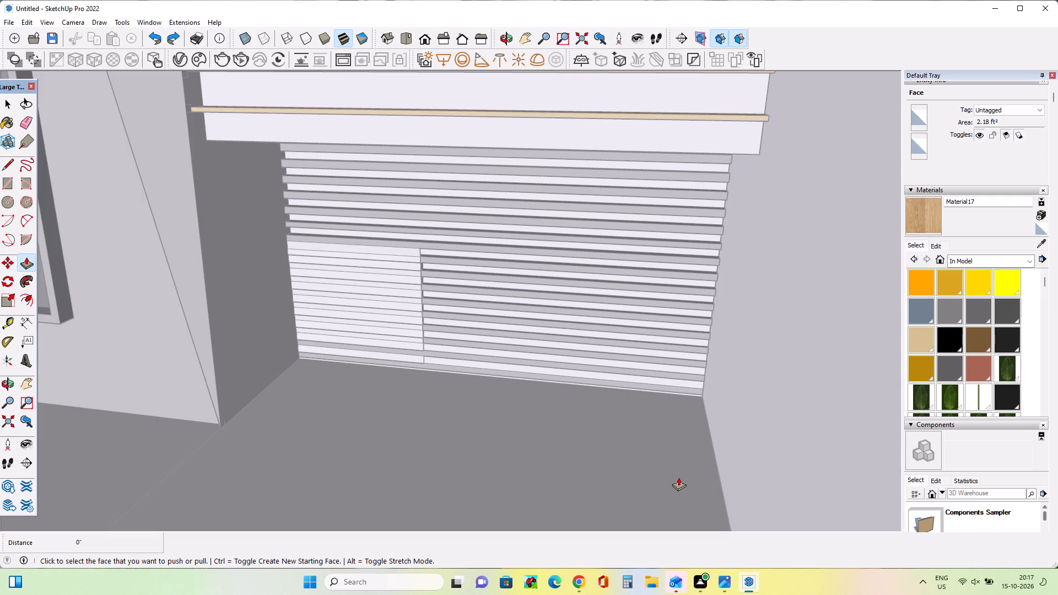
key("ctrl+z")
key("ctrl+z")
key("ctrl+z")
key("ctrl+z")
key("ctrl+z")
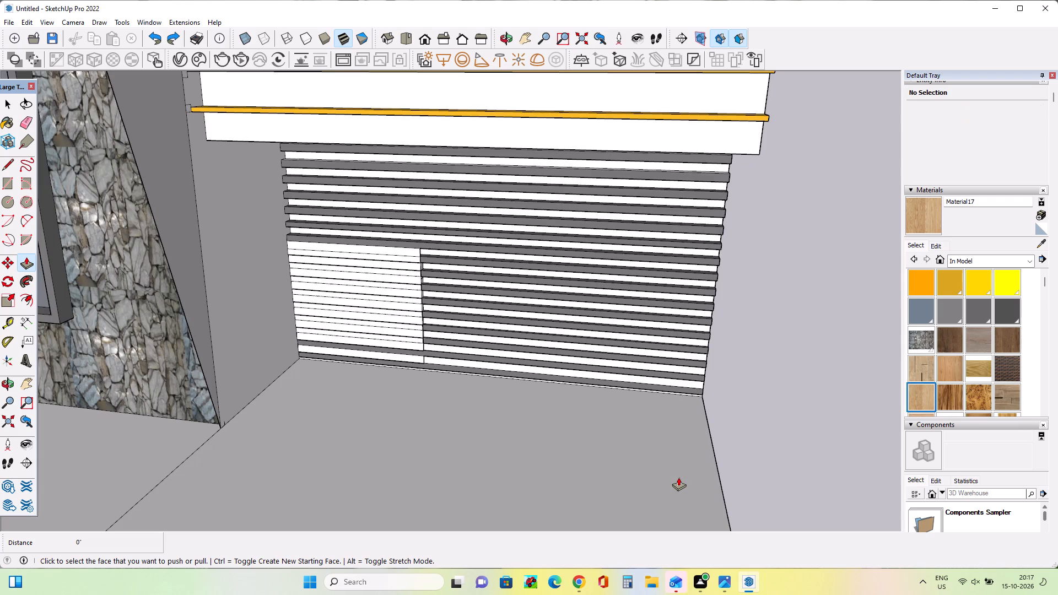
Undo the push and dark colouring of the lowest slats beside the flat door area.
key("ctrl+z")
key("ctrl+z")
key("ctrl+z")
left_click(678, 477, "ctrl")
key("ctrl+z")
key("ctrl+z")
key("ctrl+z")
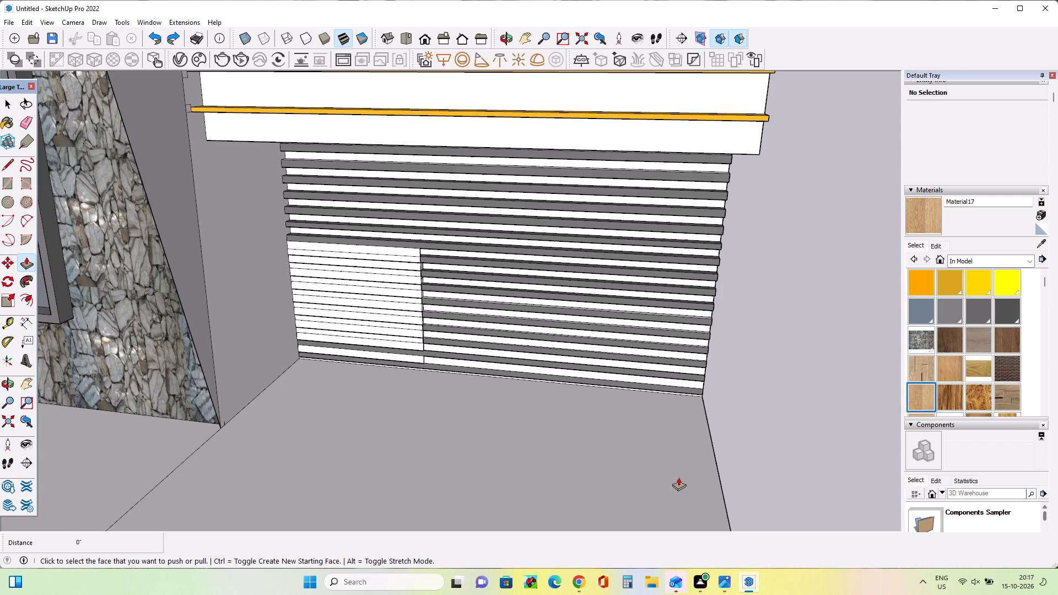
key("ctrl+z")
key("ctrl+z")
key("ctrl+z")
key("ctrl+z")
key("ctrl+z")
key("ctrl+z")
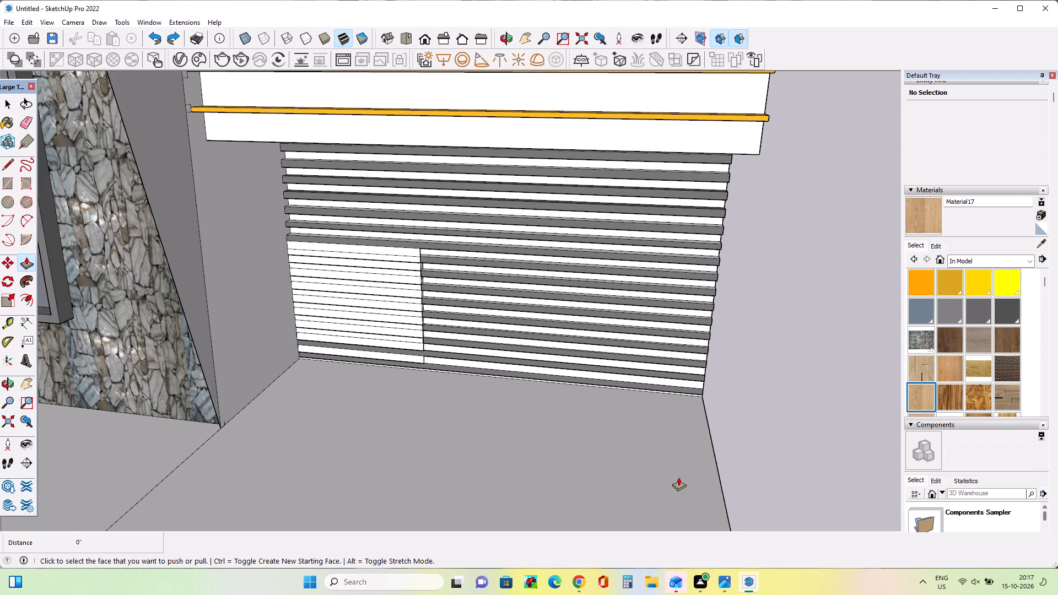
key("ctrl+z")
key("ctrl+z")
key("ctrl+z")
key("ctrl+z")
key("ctrl+z")
key("ctrl+z")
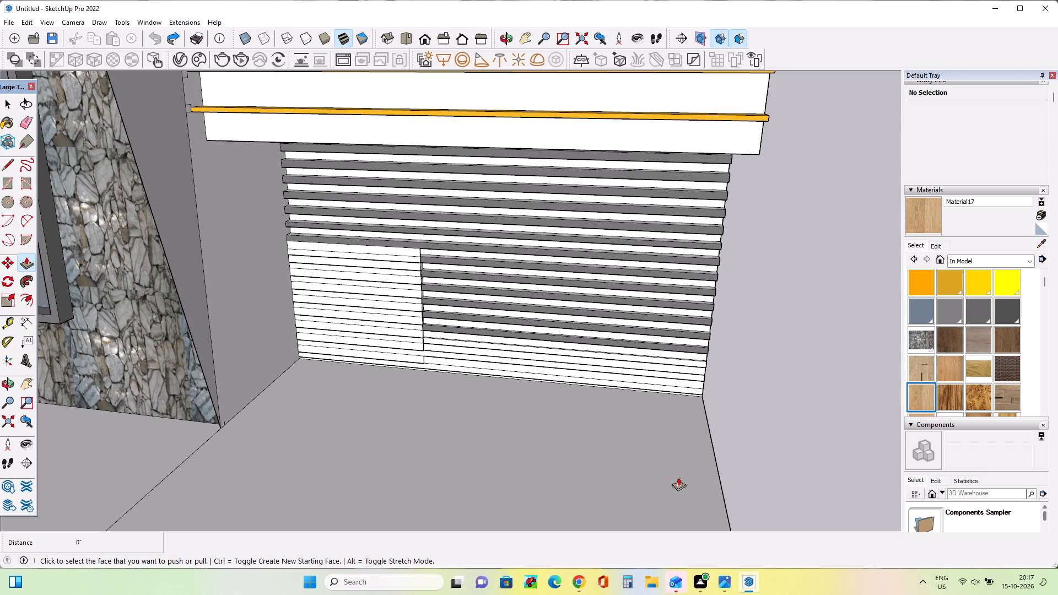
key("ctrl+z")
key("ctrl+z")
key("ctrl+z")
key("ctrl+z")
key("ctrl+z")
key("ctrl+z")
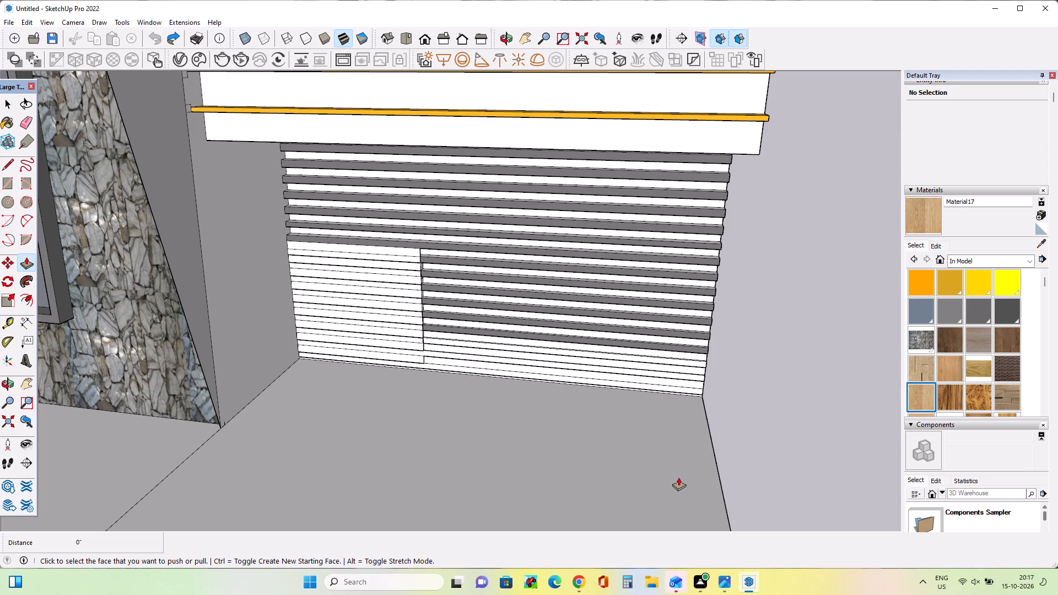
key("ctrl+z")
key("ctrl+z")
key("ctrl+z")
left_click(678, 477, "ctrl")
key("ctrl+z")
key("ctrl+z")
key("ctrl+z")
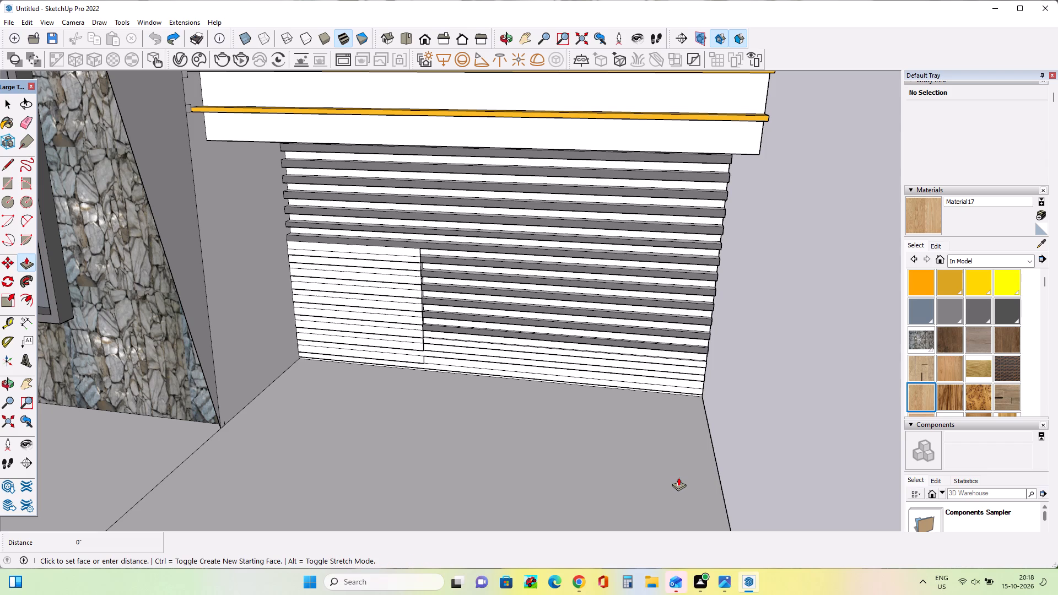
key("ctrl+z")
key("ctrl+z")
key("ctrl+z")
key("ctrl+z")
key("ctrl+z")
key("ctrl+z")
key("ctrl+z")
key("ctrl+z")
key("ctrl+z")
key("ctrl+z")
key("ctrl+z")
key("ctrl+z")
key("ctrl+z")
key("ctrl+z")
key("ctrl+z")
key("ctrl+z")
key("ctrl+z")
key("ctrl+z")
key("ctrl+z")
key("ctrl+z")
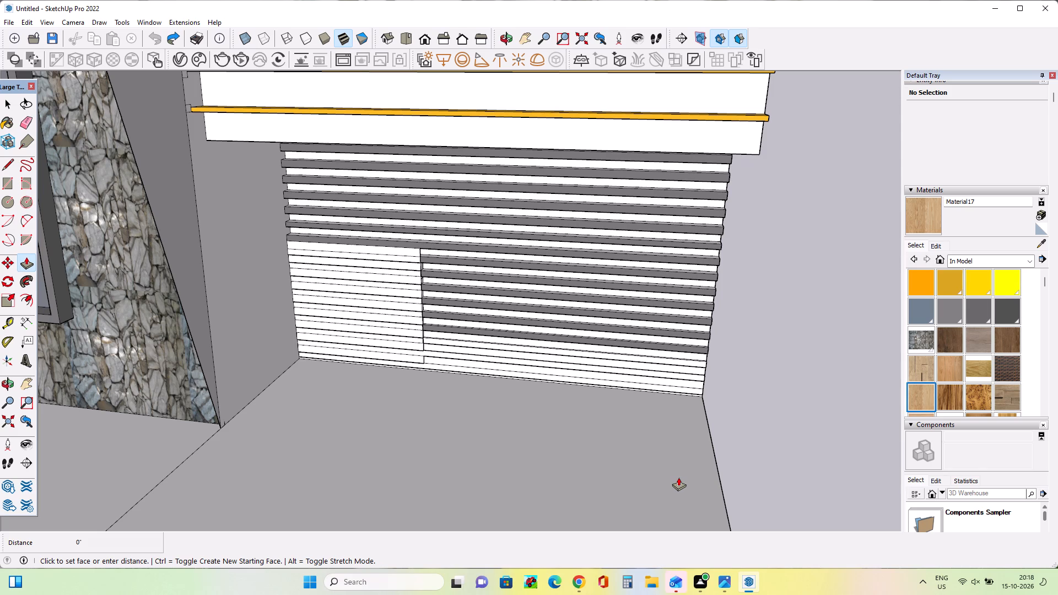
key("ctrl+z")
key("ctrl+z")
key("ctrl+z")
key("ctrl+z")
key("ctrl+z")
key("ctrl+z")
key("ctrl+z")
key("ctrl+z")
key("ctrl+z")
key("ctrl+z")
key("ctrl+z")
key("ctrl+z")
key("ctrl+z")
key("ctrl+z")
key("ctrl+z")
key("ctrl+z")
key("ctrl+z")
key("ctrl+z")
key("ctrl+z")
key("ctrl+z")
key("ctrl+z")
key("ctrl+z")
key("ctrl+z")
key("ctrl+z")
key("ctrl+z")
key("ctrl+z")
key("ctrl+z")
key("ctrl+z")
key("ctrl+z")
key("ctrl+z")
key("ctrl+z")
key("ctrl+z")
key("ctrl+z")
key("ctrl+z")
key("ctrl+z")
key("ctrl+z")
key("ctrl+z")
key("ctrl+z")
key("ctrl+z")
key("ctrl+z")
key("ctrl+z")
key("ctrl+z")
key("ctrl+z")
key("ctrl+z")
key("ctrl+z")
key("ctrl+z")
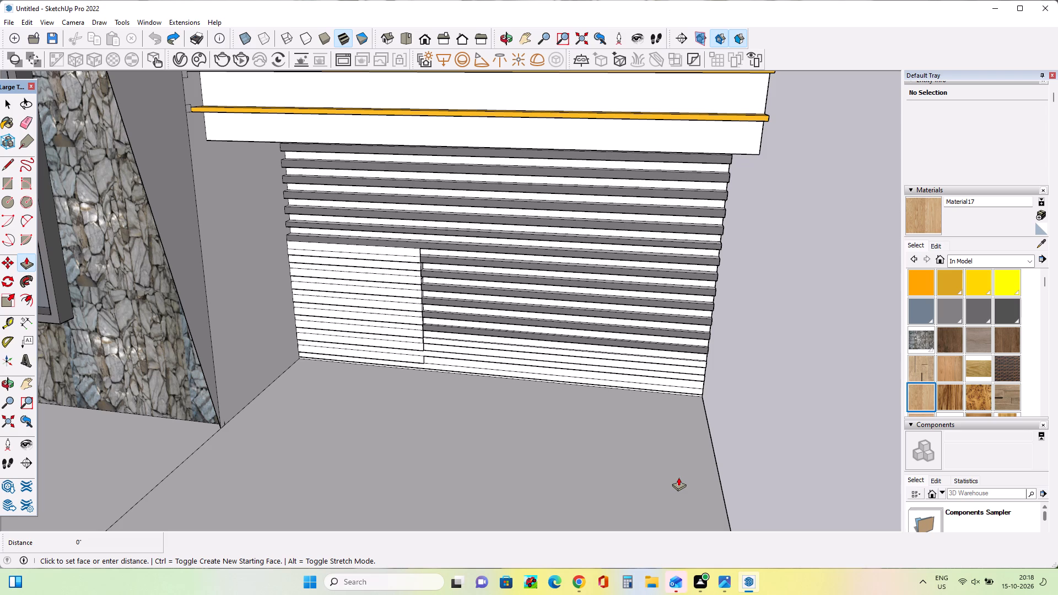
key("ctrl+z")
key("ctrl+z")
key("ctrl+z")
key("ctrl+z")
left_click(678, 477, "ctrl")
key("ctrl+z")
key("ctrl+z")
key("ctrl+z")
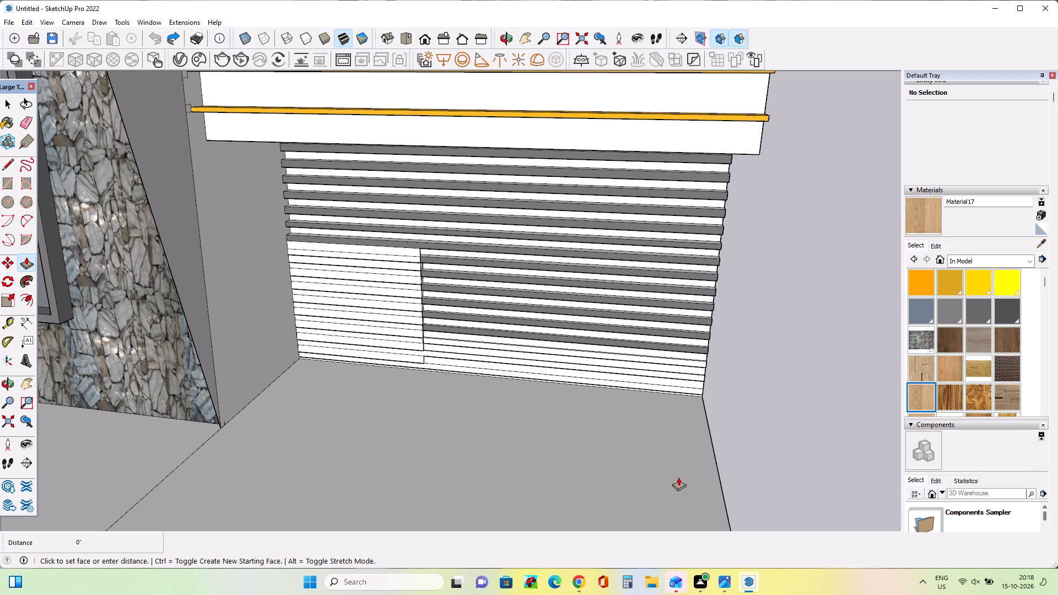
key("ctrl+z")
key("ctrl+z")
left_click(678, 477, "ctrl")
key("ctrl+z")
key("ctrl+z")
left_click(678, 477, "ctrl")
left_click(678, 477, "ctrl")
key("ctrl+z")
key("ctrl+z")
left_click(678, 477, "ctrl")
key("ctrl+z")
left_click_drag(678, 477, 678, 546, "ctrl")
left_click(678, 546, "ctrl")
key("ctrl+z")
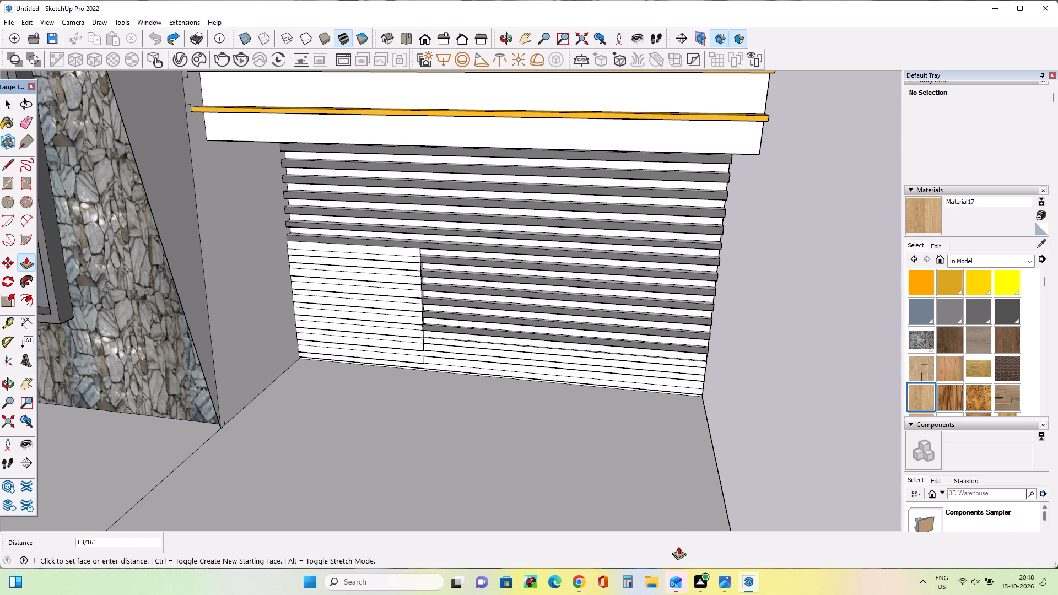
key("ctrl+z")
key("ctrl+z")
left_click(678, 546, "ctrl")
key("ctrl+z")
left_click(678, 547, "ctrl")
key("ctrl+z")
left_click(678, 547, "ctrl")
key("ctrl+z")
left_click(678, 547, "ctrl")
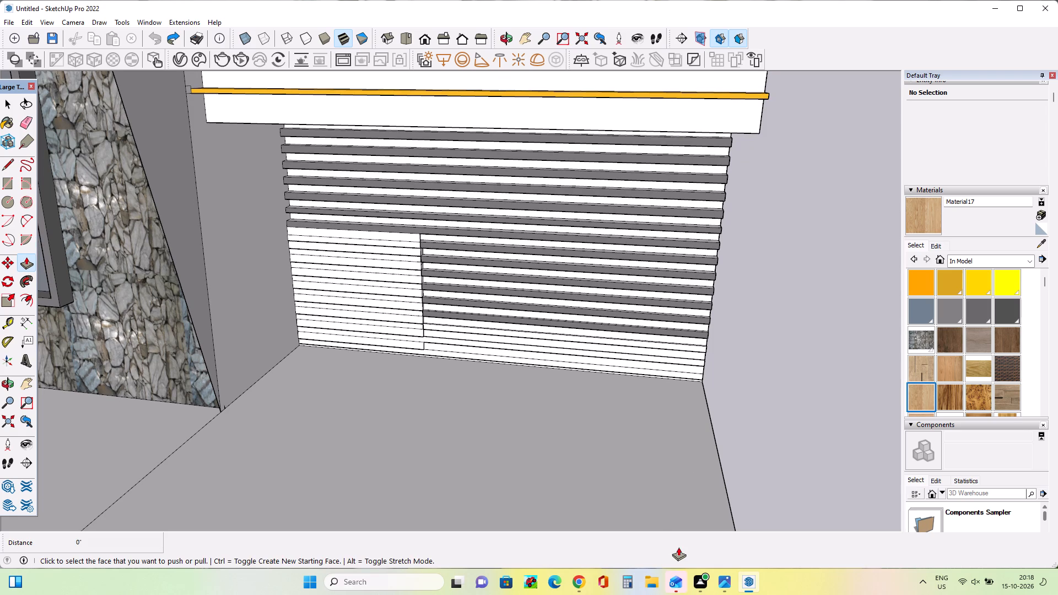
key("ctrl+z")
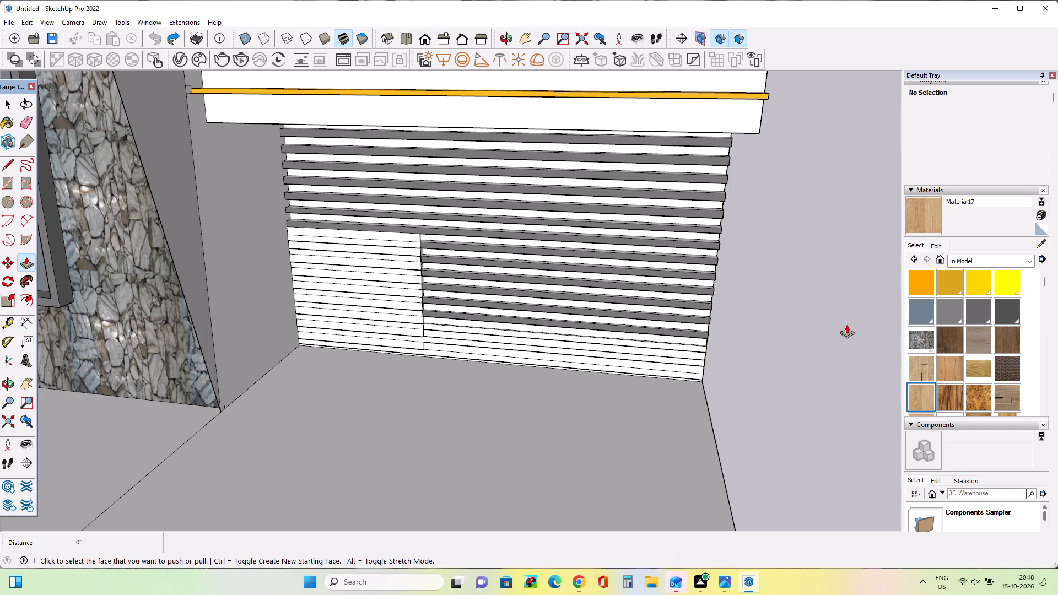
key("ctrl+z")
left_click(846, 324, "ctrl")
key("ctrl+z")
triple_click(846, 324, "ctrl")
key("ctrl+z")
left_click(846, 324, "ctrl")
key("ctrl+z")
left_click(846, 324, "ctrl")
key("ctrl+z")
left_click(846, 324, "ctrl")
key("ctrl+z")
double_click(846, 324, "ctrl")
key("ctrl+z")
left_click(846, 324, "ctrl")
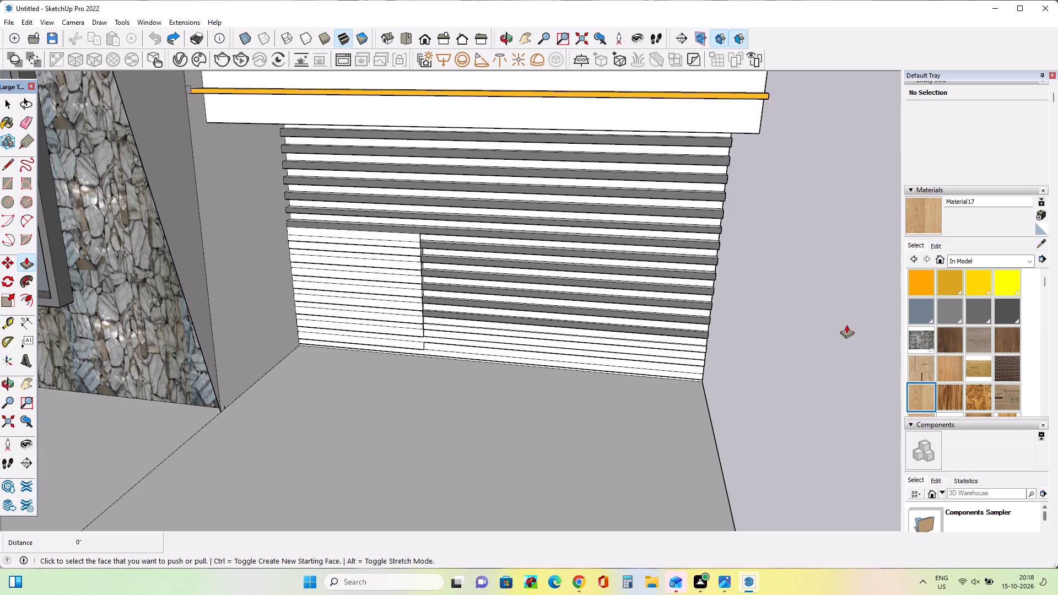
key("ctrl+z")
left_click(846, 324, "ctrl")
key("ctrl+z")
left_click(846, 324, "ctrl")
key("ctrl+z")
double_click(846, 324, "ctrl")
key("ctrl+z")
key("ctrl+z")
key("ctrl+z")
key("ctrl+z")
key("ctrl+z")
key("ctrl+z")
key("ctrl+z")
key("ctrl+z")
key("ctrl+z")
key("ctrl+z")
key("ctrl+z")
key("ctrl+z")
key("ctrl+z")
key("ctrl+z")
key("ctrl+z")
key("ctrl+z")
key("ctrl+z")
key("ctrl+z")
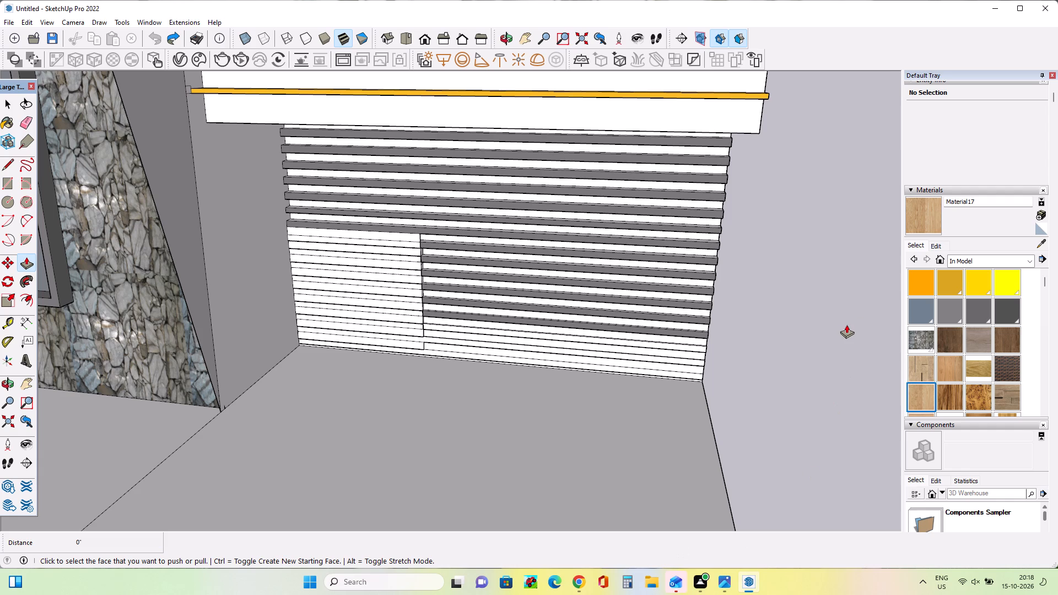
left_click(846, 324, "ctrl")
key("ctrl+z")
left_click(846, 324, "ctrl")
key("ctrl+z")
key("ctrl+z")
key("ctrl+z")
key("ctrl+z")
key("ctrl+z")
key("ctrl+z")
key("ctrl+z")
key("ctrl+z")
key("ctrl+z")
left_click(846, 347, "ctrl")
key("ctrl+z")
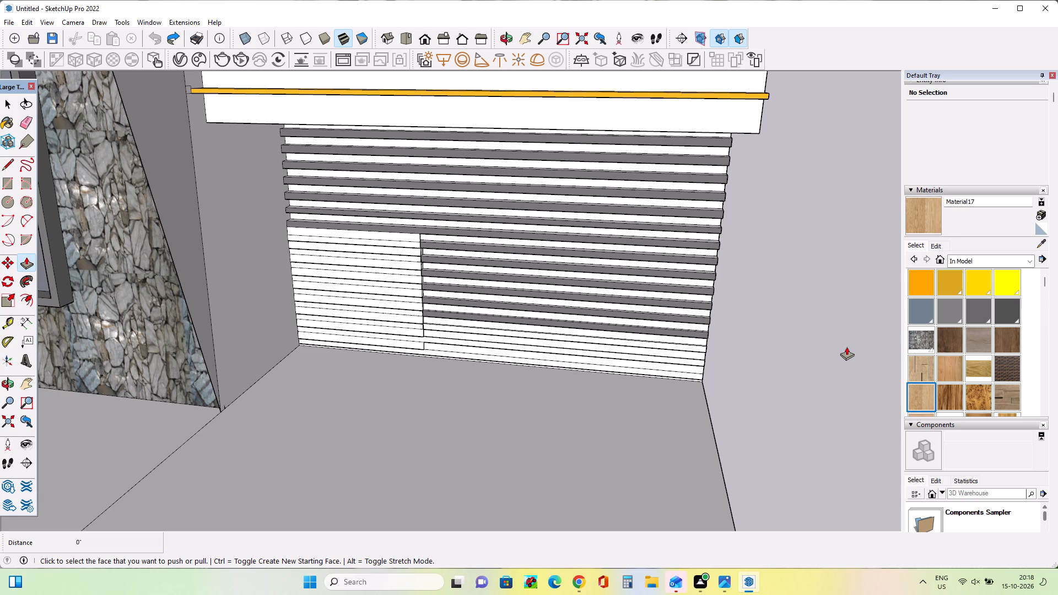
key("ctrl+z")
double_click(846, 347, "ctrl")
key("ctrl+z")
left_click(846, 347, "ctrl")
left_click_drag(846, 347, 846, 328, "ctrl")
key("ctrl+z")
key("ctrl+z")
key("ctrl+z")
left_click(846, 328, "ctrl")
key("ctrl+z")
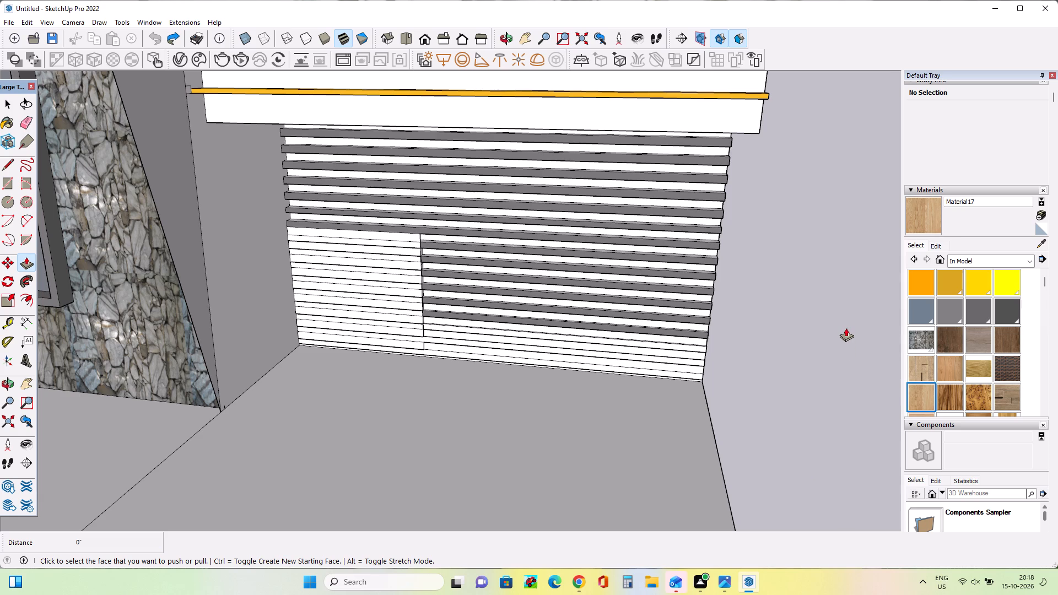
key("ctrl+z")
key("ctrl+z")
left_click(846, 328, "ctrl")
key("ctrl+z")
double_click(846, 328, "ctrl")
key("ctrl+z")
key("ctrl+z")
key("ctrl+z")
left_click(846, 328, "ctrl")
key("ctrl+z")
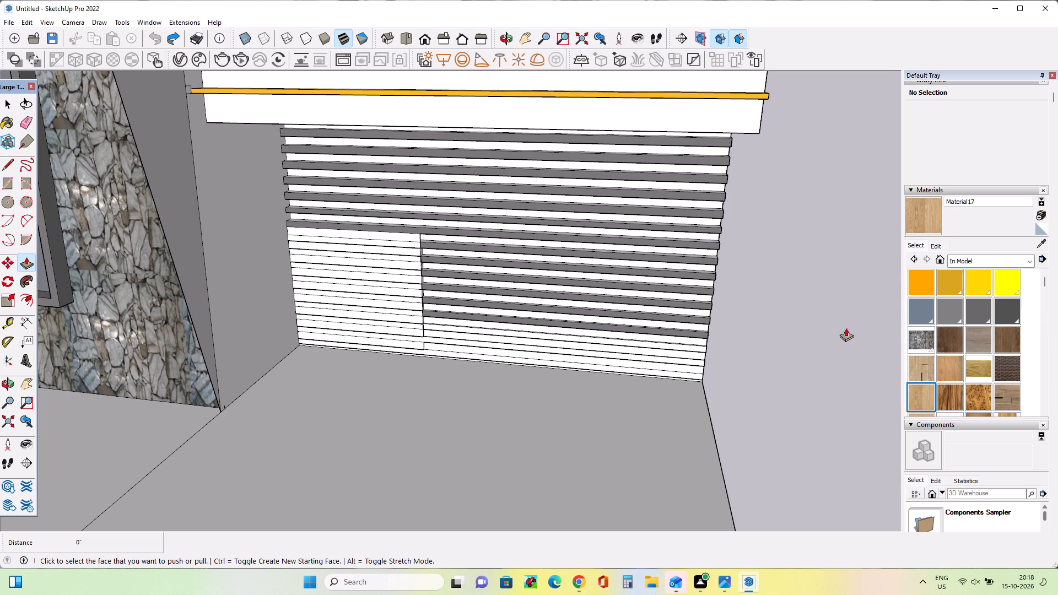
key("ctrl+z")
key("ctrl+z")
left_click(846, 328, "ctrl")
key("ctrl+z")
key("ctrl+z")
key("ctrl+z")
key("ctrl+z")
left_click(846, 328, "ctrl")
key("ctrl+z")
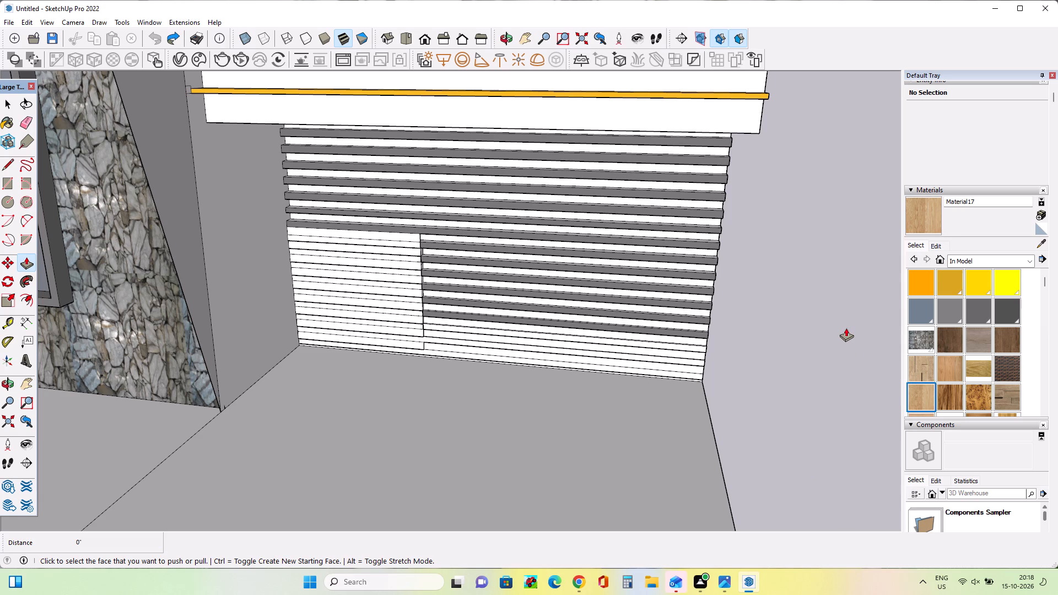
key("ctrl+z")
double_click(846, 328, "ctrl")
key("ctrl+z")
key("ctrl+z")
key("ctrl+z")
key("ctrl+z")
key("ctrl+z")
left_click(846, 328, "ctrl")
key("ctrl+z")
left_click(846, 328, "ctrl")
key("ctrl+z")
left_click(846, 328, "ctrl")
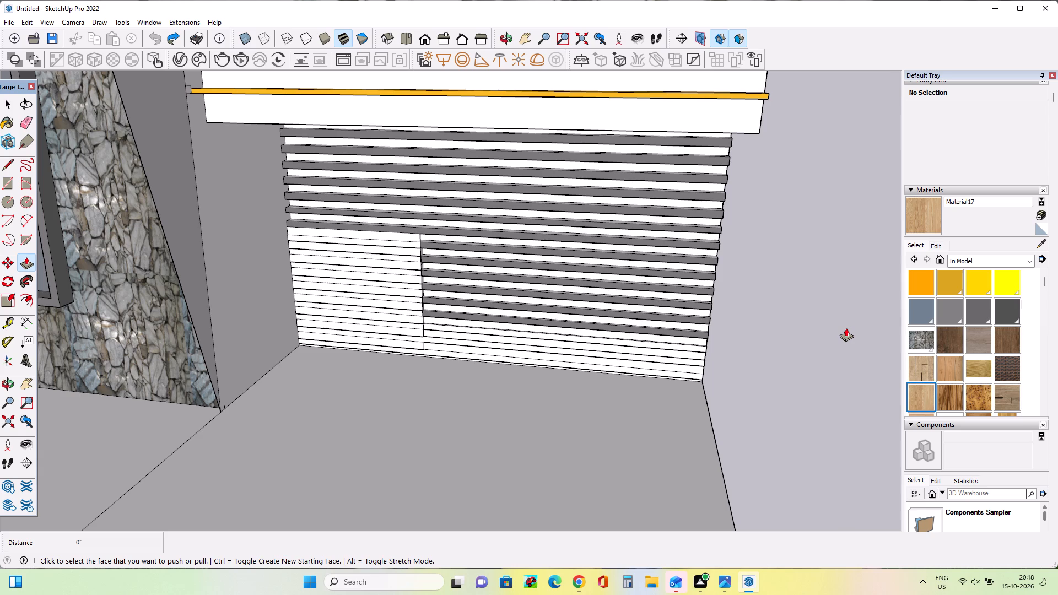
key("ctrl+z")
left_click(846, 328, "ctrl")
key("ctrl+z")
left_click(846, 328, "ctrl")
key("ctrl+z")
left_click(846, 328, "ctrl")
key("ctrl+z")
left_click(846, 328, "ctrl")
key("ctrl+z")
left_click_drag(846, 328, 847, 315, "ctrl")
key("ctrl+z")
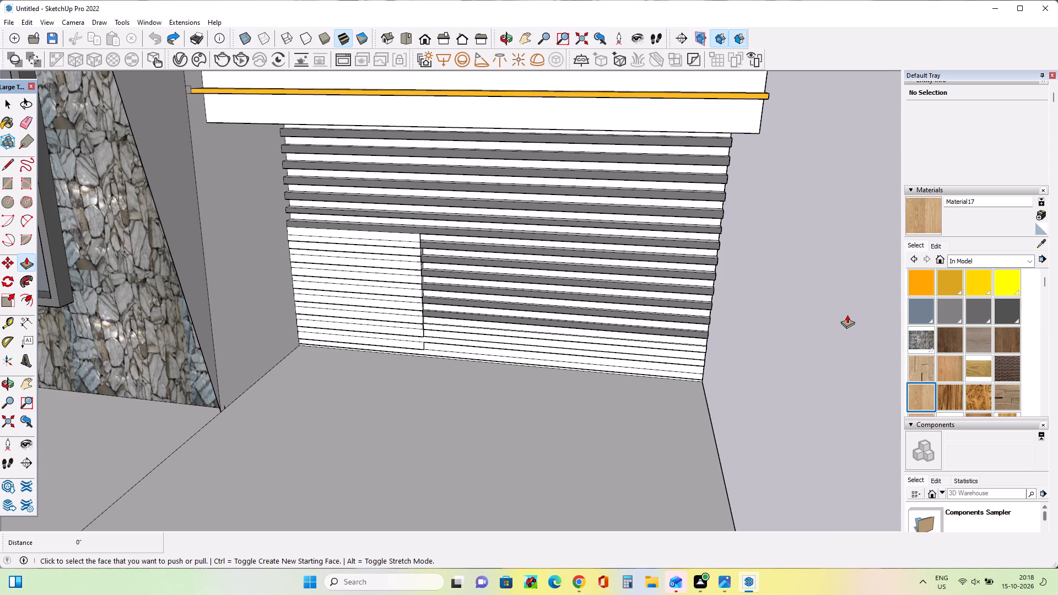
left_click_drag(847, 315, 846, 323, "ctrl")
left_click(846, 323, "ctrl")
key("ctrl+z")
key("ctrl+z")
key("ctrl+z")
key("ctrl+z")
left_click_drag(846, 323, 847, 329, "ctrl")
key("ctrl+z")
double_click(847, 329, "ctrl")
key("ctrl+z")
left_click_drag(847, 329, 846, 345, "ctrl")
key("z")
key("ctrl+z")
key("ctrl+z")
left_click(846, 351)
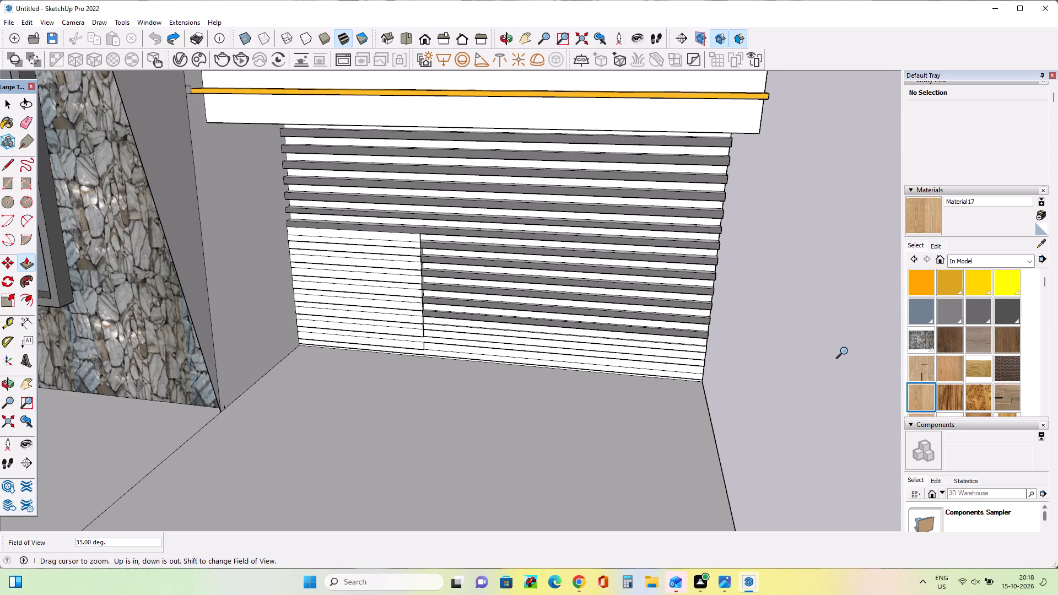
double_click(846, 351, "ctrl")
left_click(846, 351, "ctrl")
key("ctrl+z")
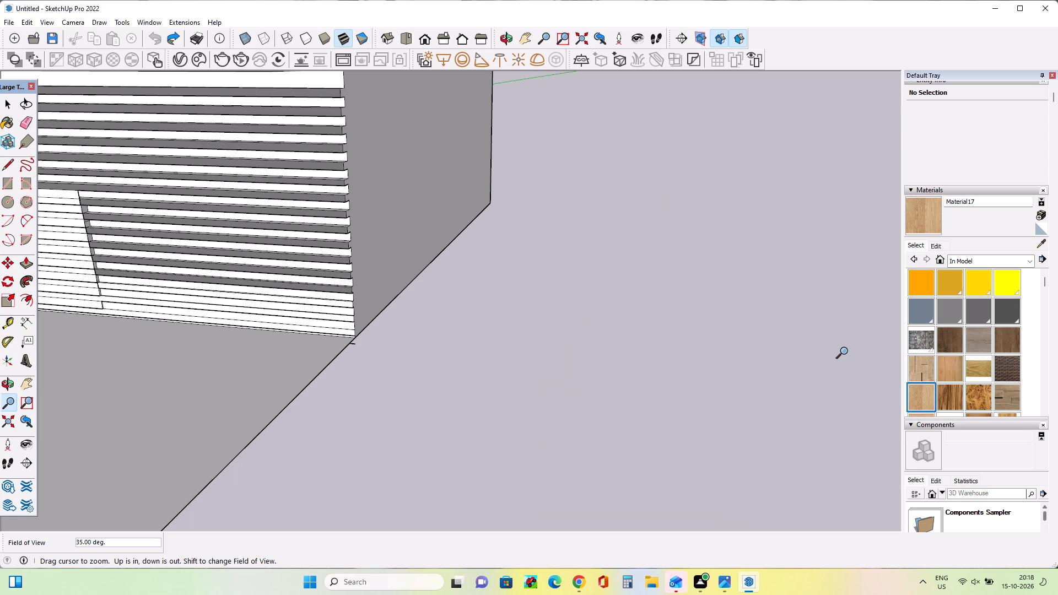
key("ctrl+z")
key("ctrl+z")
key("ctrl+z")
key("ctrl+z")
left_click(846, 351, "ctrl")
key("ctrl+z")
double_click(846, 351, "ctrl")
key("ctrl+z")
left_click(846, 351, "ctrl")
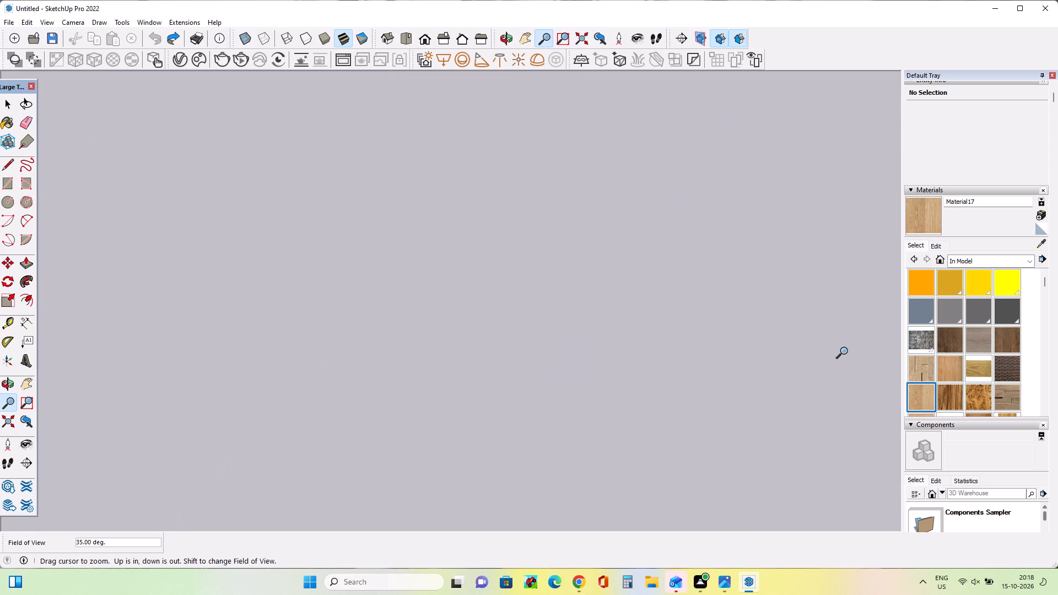
Bring the house back into view and examine the slatted wall and the flat door area in its lower corner.
scroll(283, 262, "down", 15)
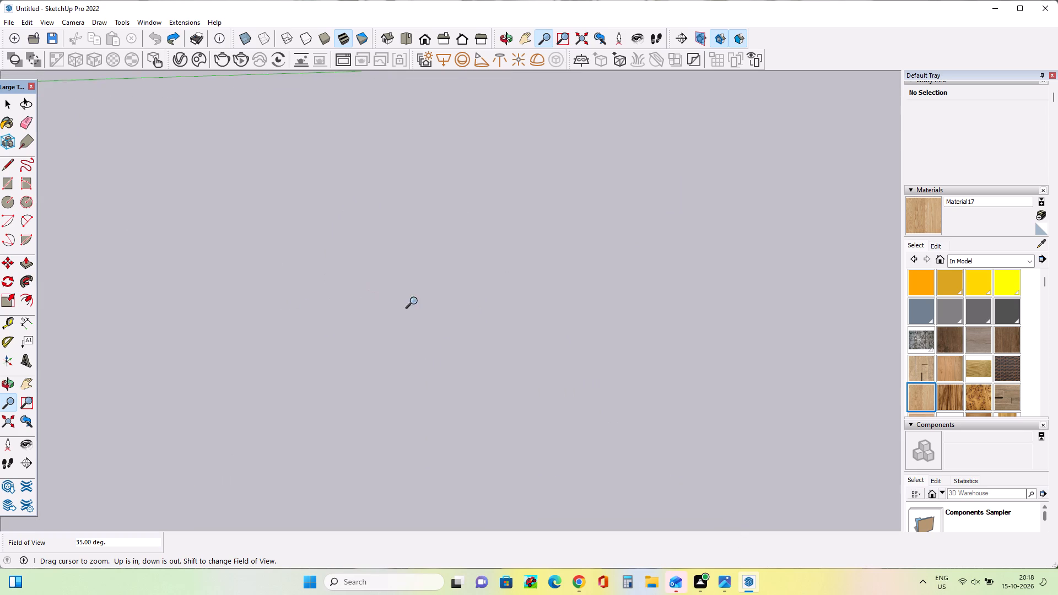
scroll(416, 301, "down", 20)
scroll(416, 301, "down", 7)
scroll(562, 343, "up", 1)
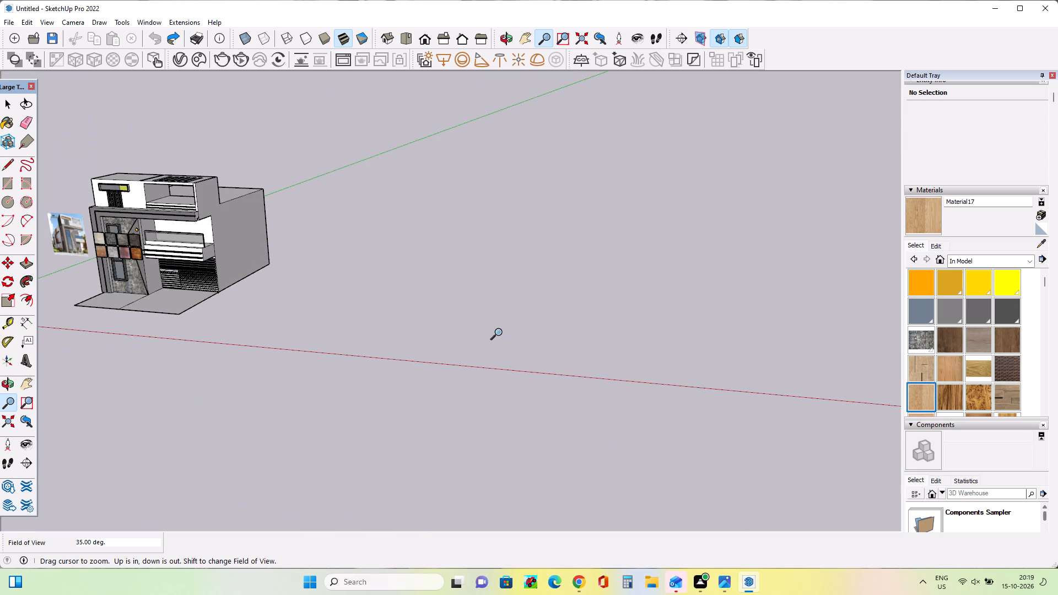
scroll(501, 332, "down", 4)
scroll(251, 265, "up", 20)
scroll(251, 265, "up", 2)
left_click(251, 265)
left_click_drag(251, 265, 269, 263)
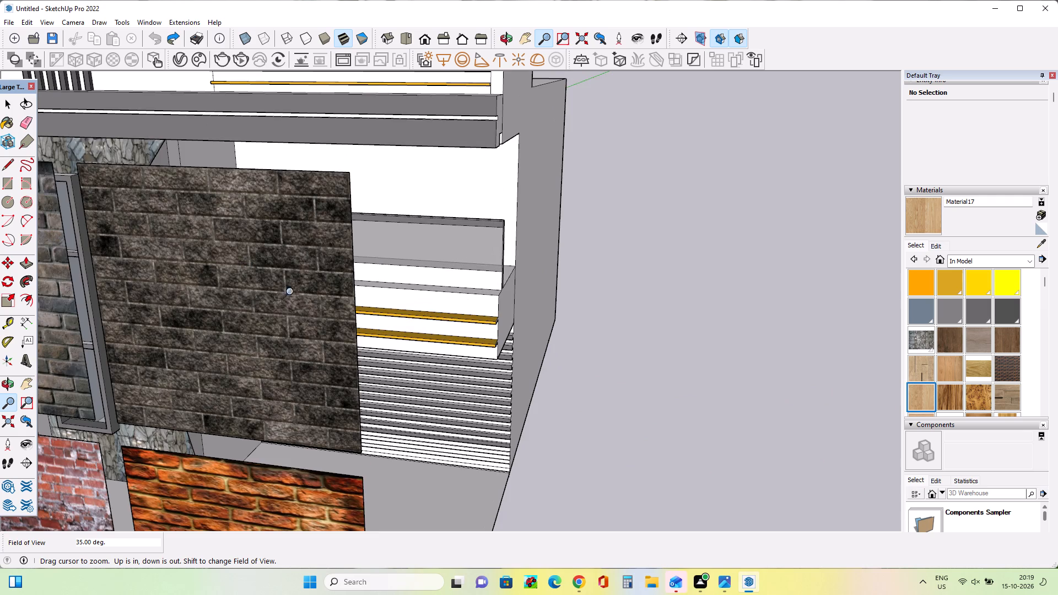
scroll(392, 379, "down", 8)
middle_click_drag(387, 420, 368, 324)
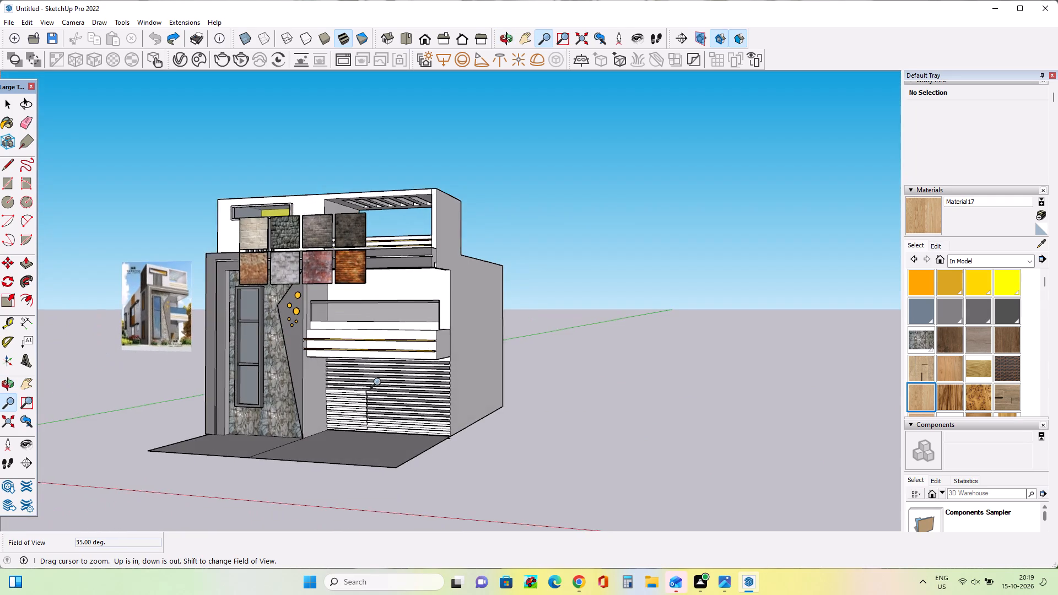
scroll(380, 386, "up", 14)
scroll(386, 386, "down", 7)
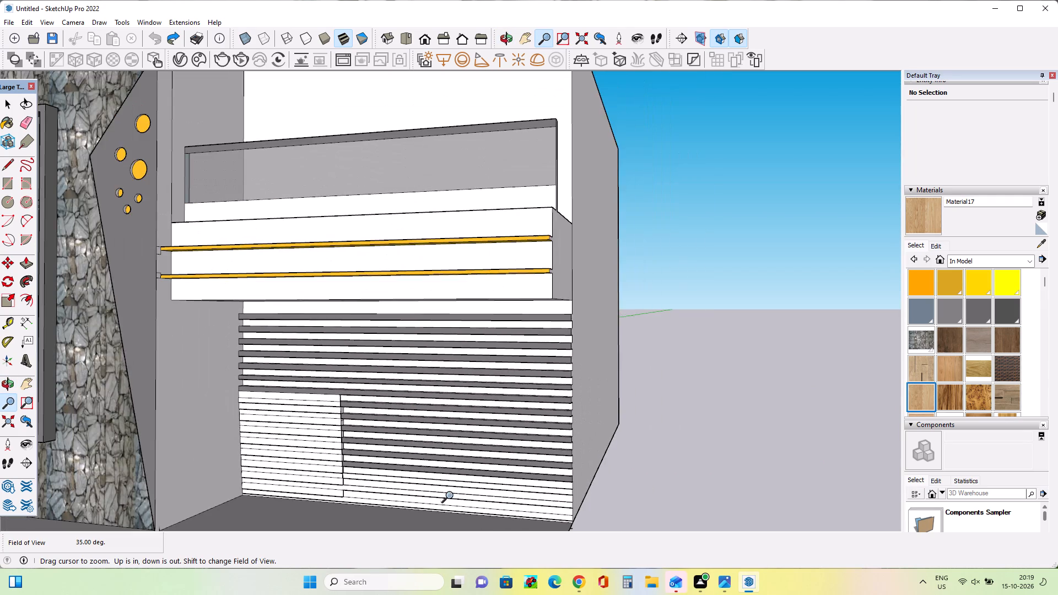
scroll(452, 495, "up", 6)
middle_click_drag(492, 412, 345, 410)
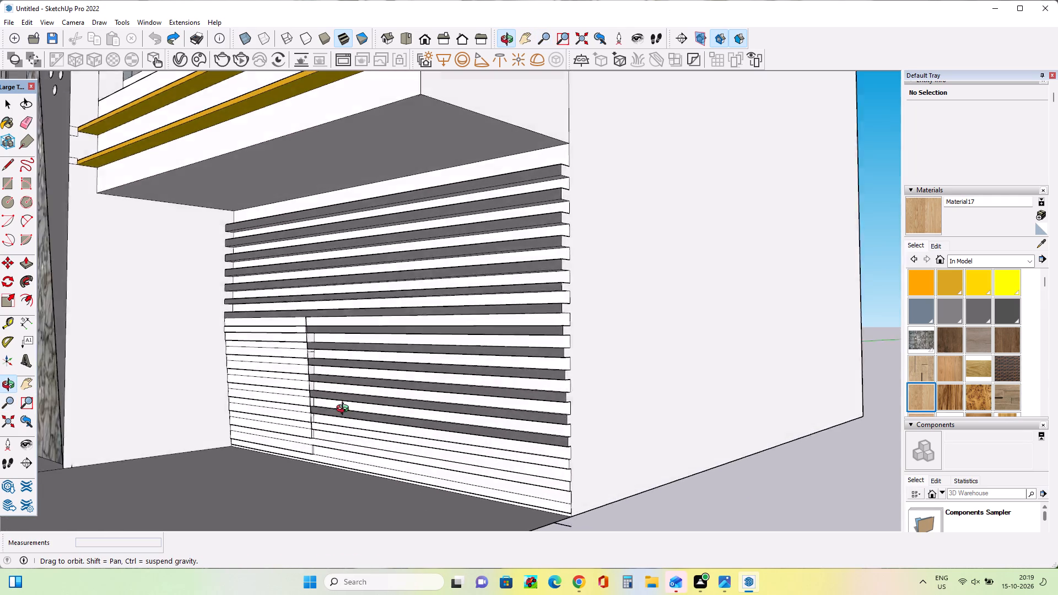
middle_click_drag(345, 410, 391, 410)
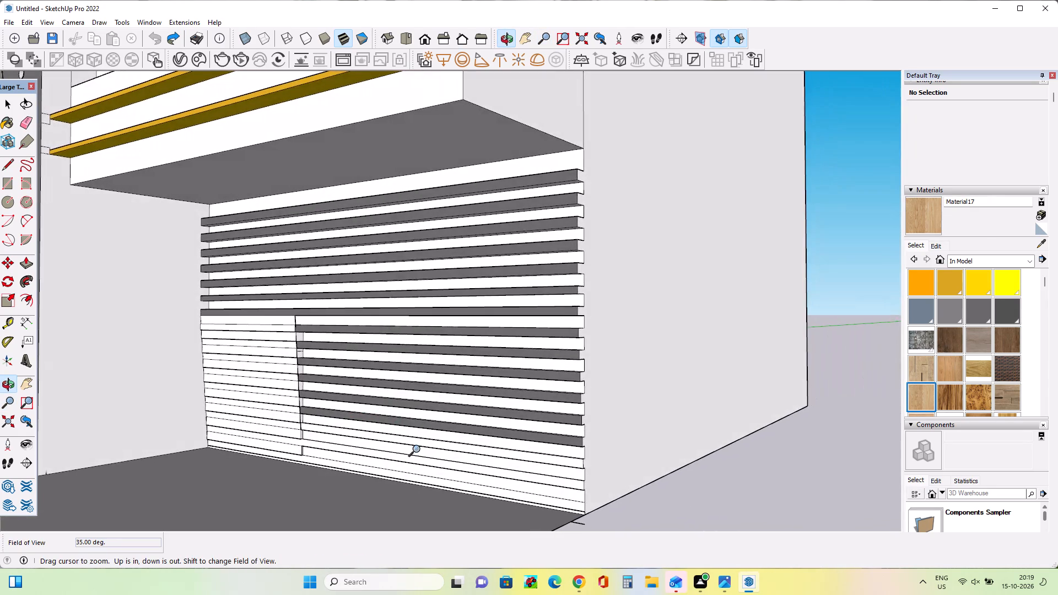
middle_click_drag(406, 456, 392, 480)
scroll(385, 470, "up", 1)
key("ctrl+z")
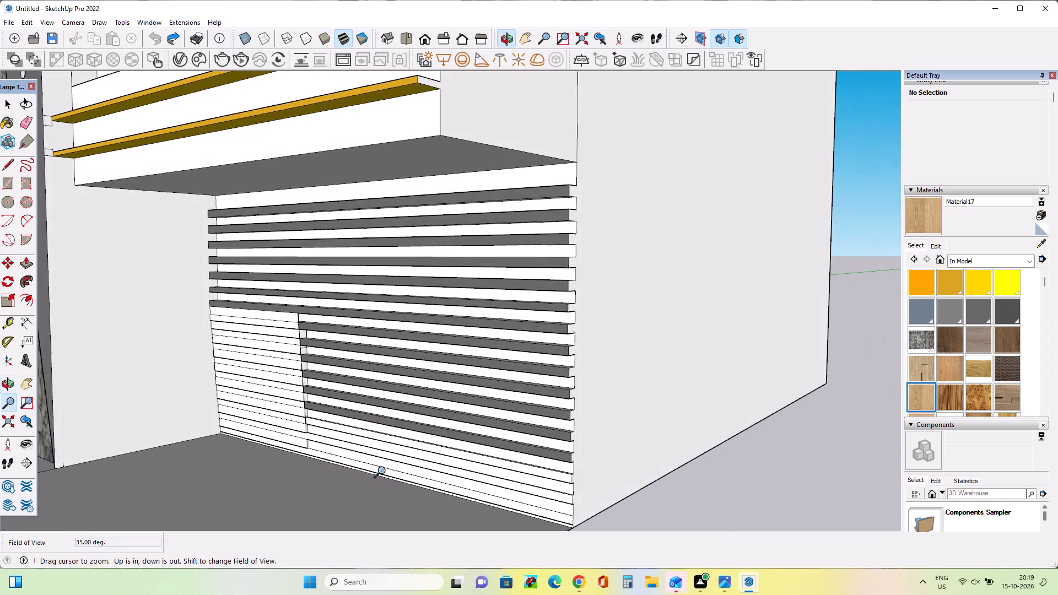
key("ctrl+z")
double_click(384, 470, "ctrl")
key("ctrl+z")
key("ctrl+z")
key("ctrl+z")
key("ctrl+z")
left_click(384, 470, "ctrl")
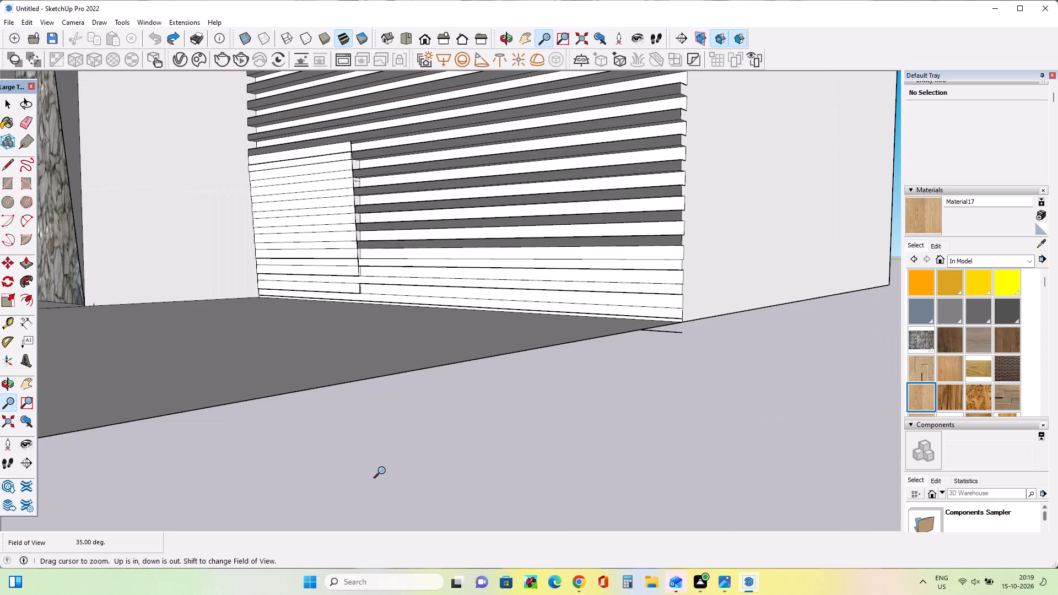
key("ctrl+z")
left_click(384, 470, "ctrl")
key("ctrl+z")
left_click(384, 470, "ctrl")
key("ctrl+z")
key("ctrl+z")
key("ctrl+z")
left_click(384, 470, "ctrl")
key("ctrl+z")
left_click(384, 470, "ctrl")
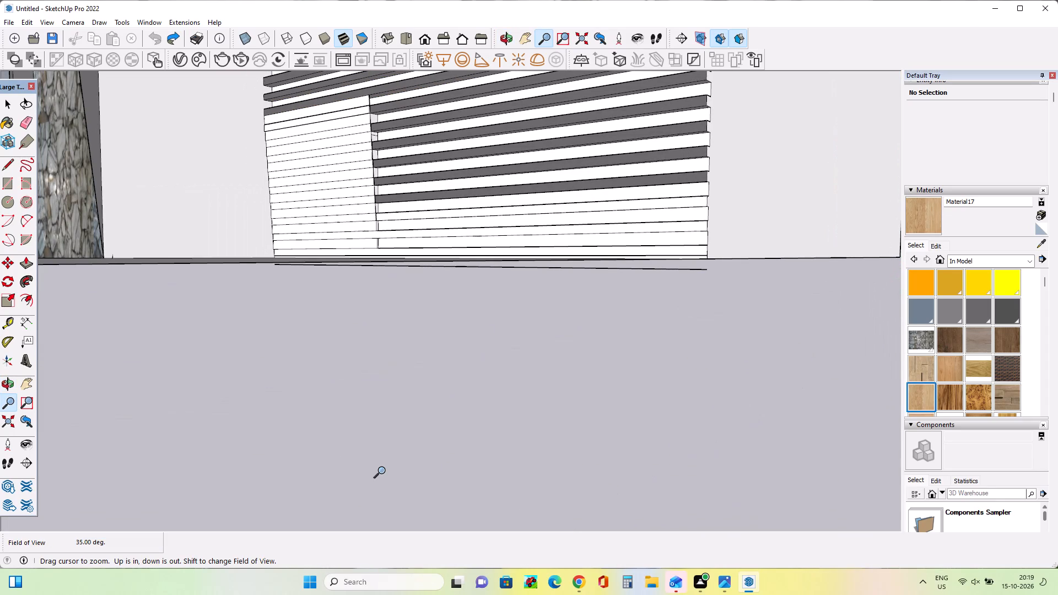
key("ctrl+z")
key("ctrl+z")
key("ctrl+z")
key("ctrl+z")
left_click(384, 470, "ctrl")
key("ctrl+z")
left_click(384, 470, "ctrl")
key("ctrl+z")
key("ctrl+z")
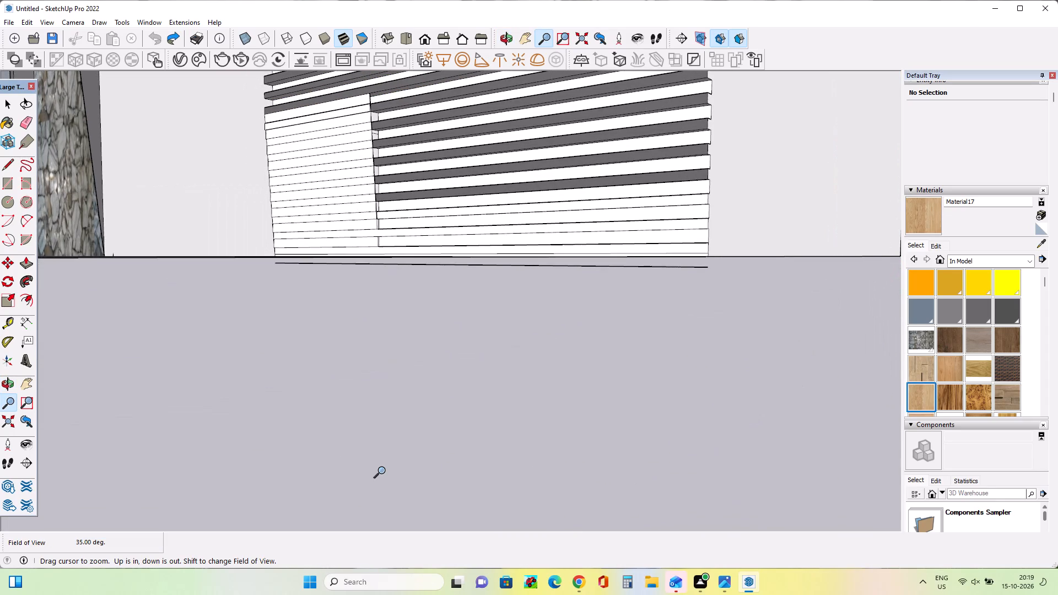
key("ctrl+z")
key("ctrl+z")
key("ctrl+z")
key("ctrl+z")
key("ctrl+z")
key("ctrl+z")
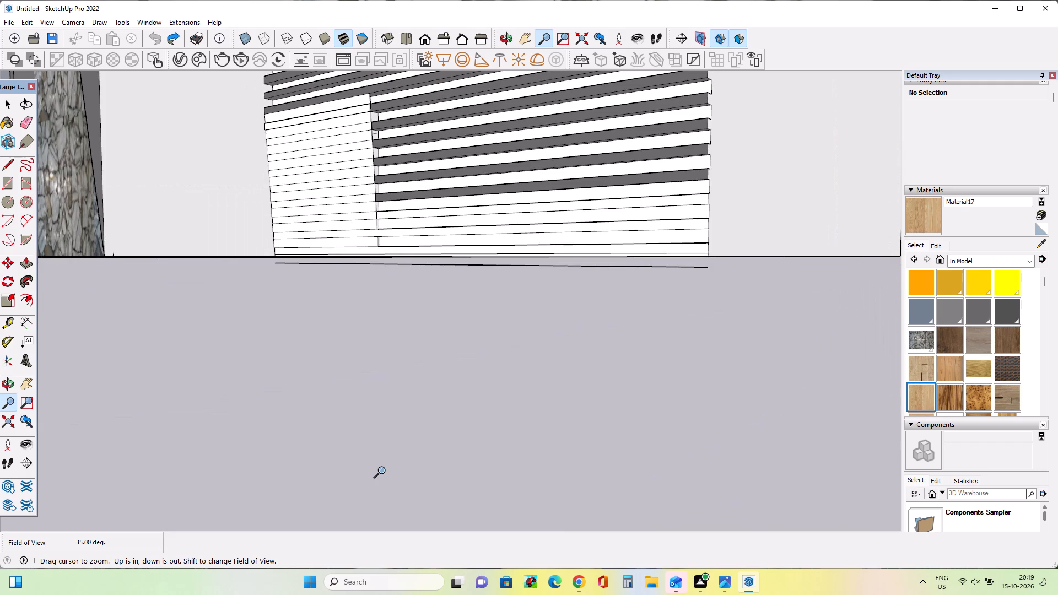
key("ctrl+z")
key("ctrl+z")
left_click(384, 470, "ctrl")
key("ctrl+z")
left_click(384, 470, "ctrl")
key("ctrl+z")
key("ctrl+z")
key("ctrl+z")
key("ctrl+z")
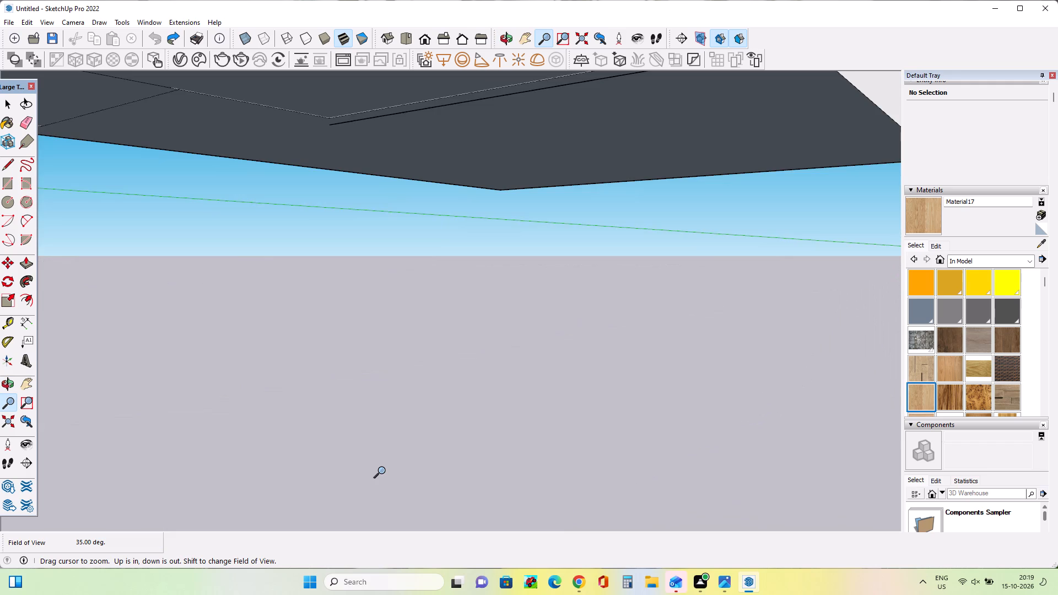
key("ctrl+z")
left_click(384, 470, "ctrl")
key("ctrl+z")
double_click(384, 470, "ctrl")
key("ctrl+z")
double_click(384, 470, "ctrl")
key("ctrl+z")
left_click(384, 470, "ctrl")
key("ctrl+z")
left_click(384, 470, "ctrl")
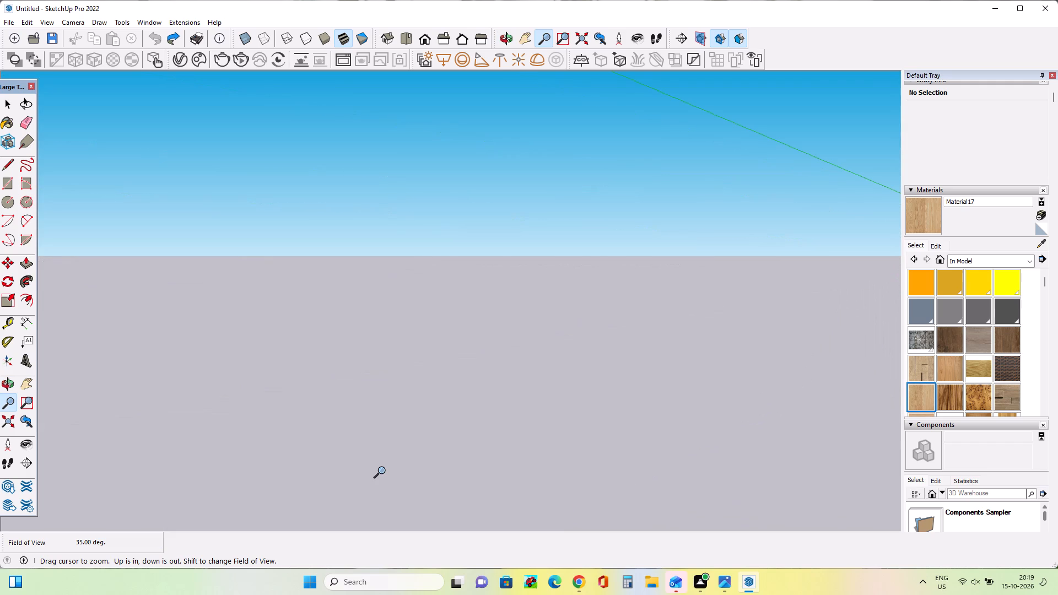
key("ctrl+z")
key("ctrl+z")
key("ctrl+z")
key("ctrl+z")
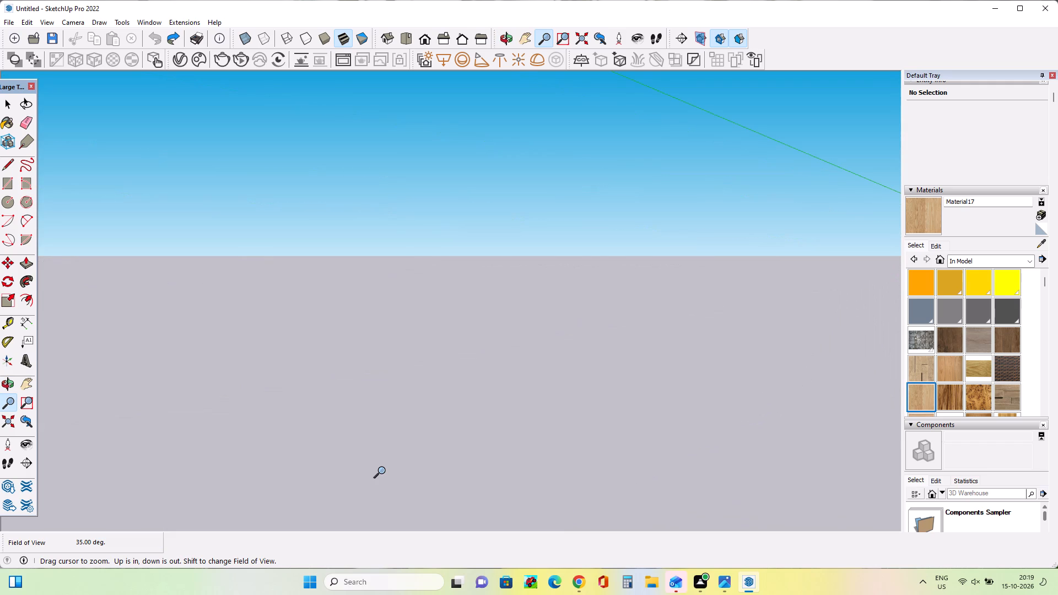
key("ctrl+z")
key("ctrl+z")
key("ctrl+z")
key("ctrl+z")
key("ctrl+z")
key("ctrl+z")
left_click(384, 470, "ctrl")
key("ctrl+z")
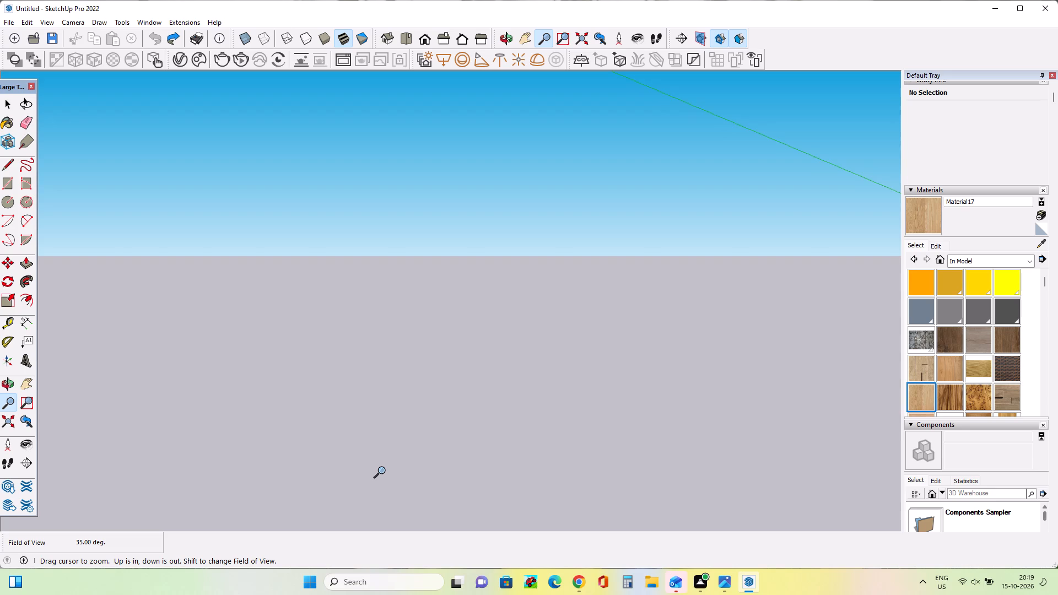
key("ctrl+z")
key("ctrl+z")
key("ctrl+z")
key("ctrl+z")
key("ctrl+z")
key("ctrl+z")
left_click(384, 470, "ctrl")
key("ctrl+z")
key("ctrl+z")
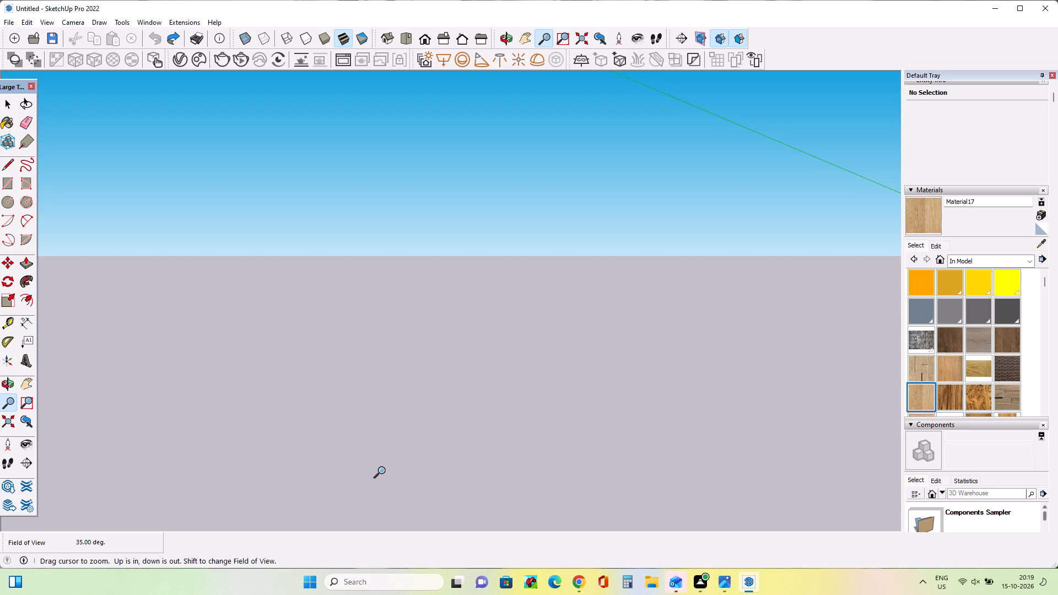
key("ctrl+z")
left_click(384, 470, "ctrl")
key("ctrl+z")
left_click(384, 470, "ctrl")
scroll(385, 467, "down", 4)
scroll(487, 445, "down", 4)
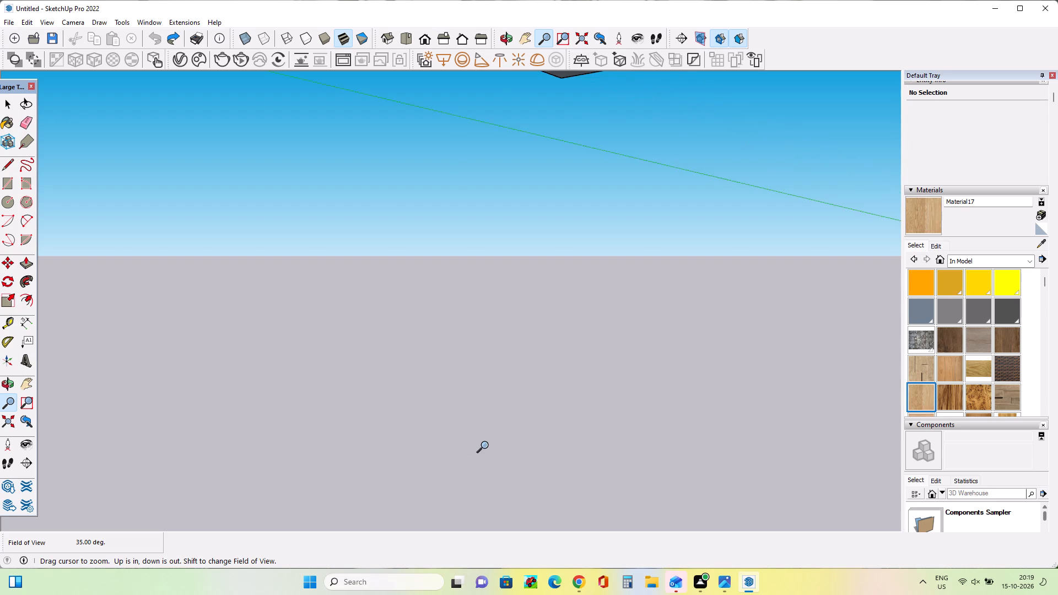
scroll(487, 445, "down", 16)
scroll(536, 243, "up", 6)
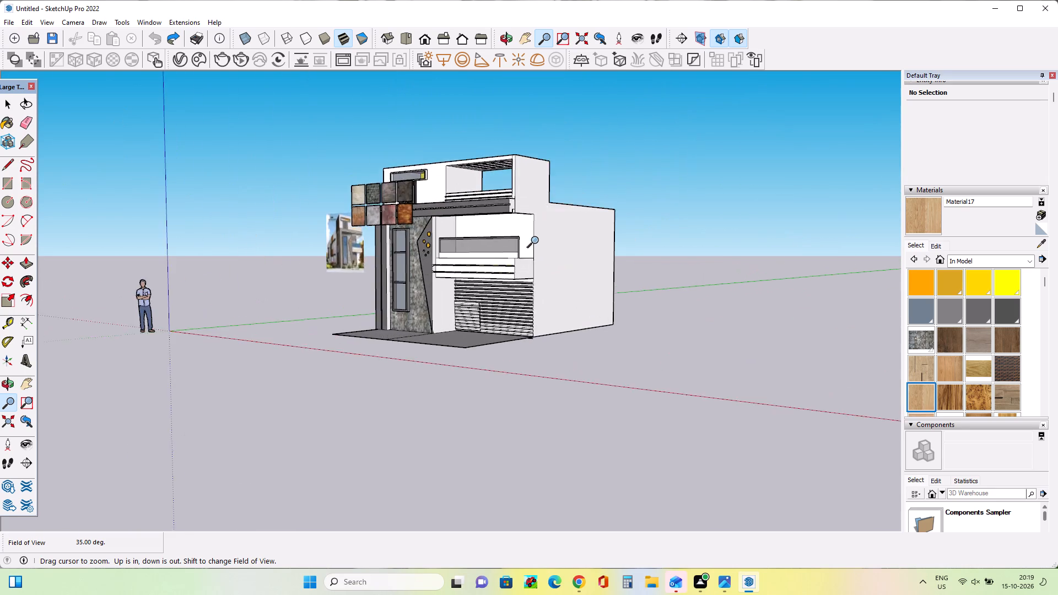
Delete the projecting slats and strips of the slatted wall beneath the balcony, leaving the flat door area in place.
scroll(537, 240, "up", 8)
scroll(485, 355, "up", 1)
middle_click_drag(484, 356, 523, 343)
scroll(519, 360, "up", 6)
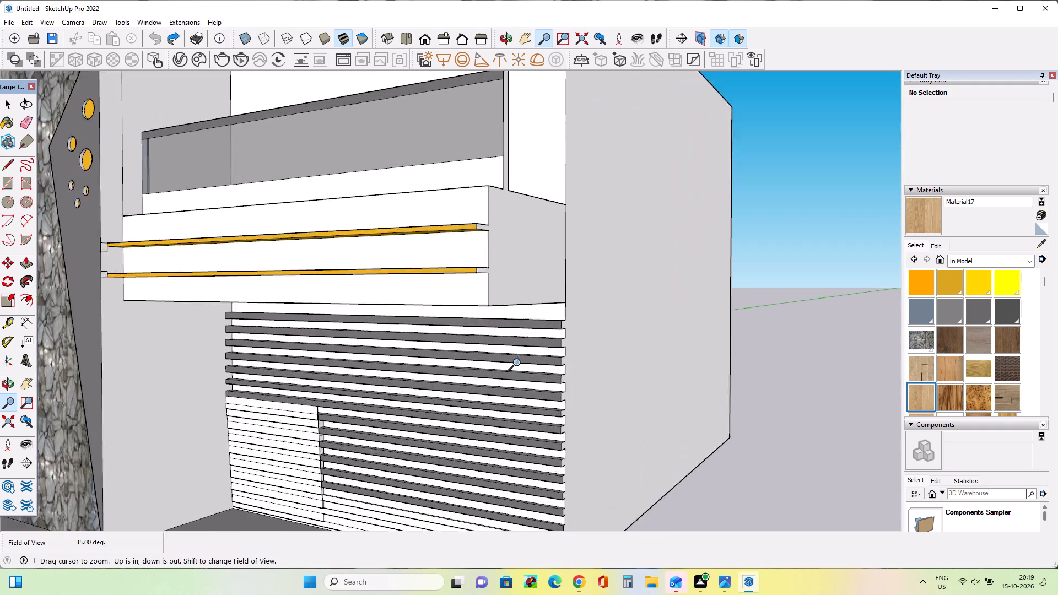
scroll(519, 363, "up", 2)
middle_click_drag(528, 380, 345, 389)
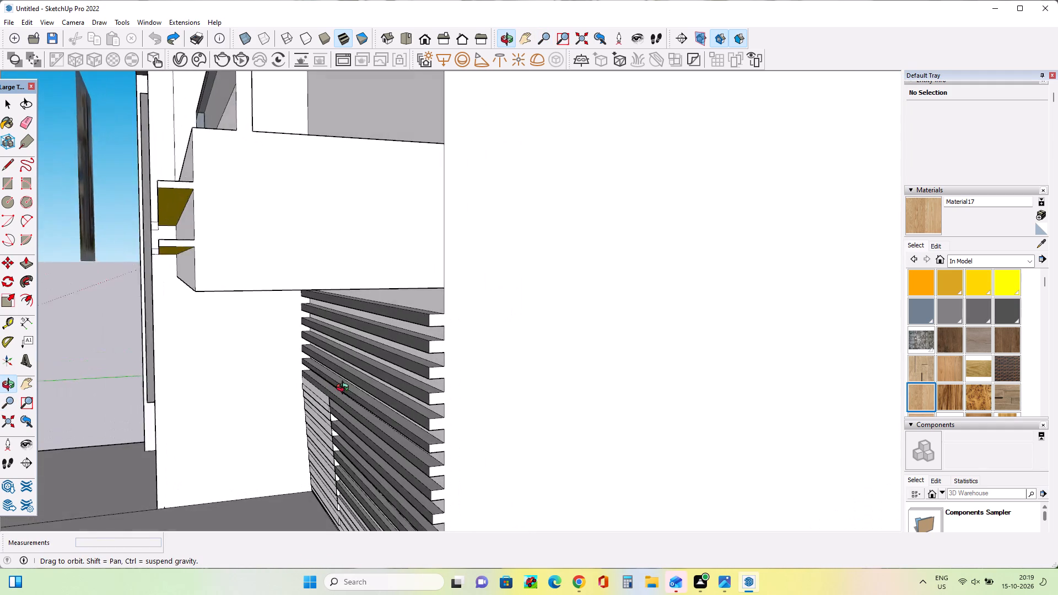
middle_click_drag(345, 389, 347, 389)
scroll(348, 388, "down", 3)
middle_click_drag(349, 388, 390, 356)
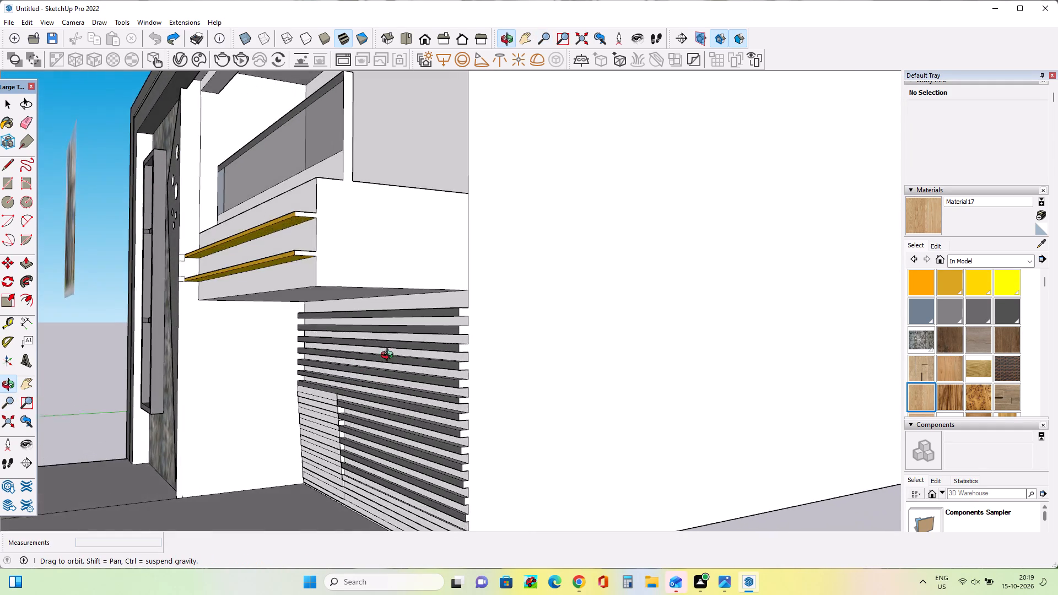
middle_click_drag(390, 356, 390, 355)
left_click(11, 107)
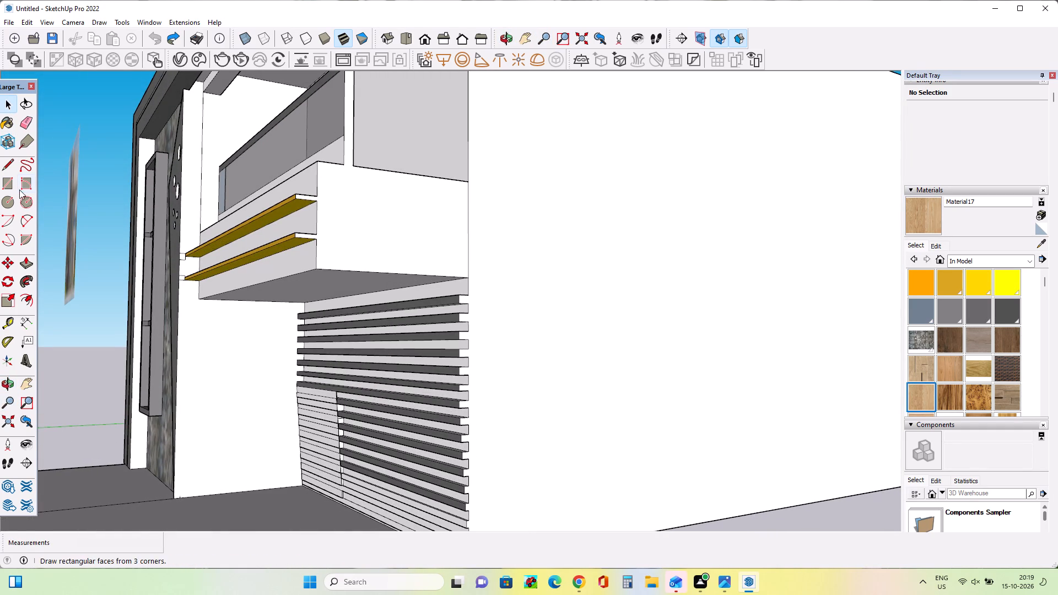
left_click_drag(447, 297, 447, 299)
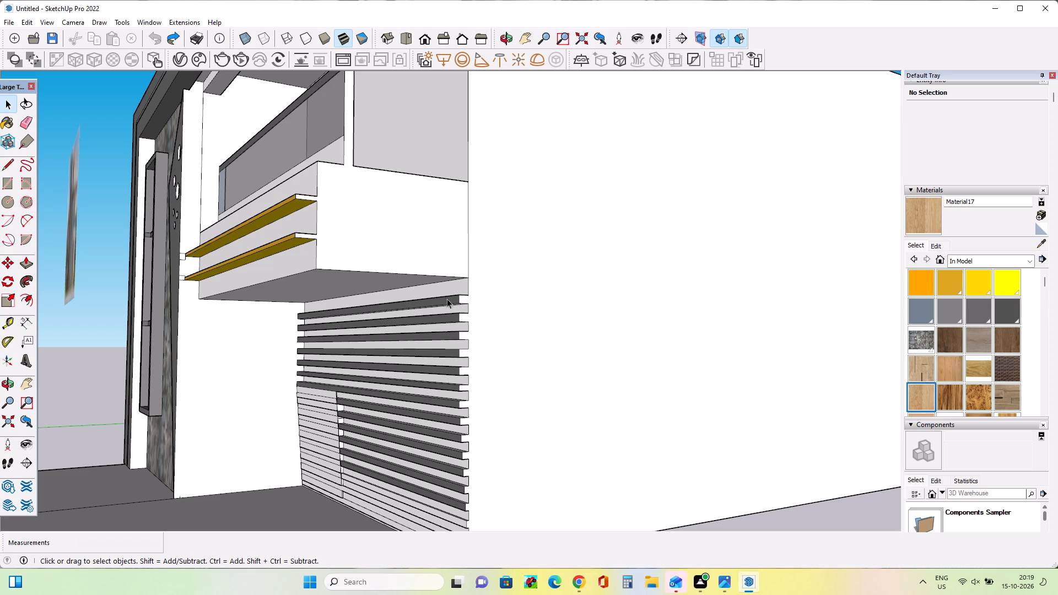
left_click_drag(447, 299, 382, 520)
middle_click(380, 461)
middle_click_drag(401, 462, 435, 458)
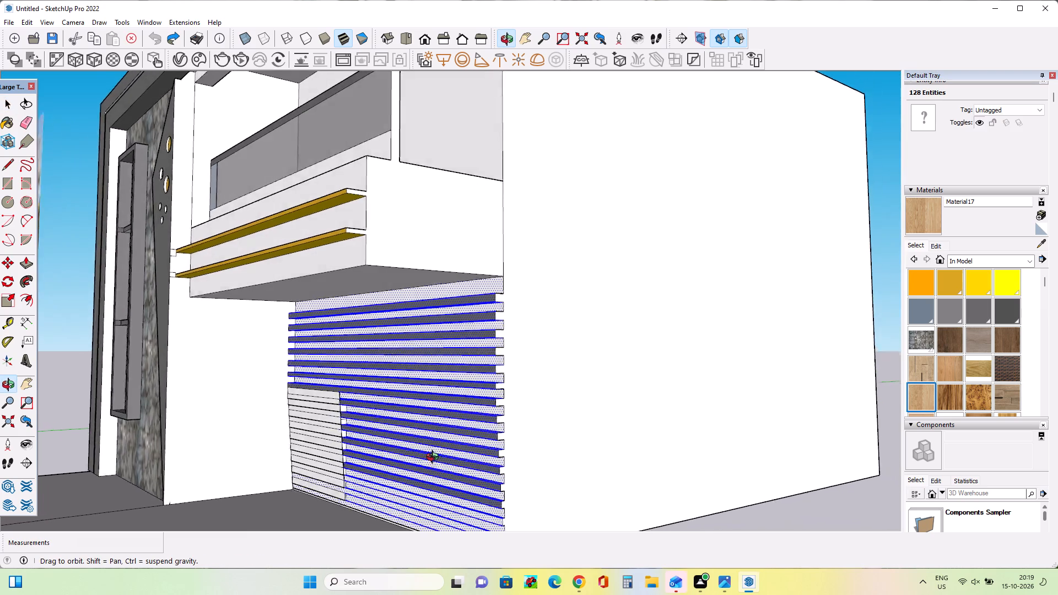
middle_click_drag(435, 458, 455, 453)
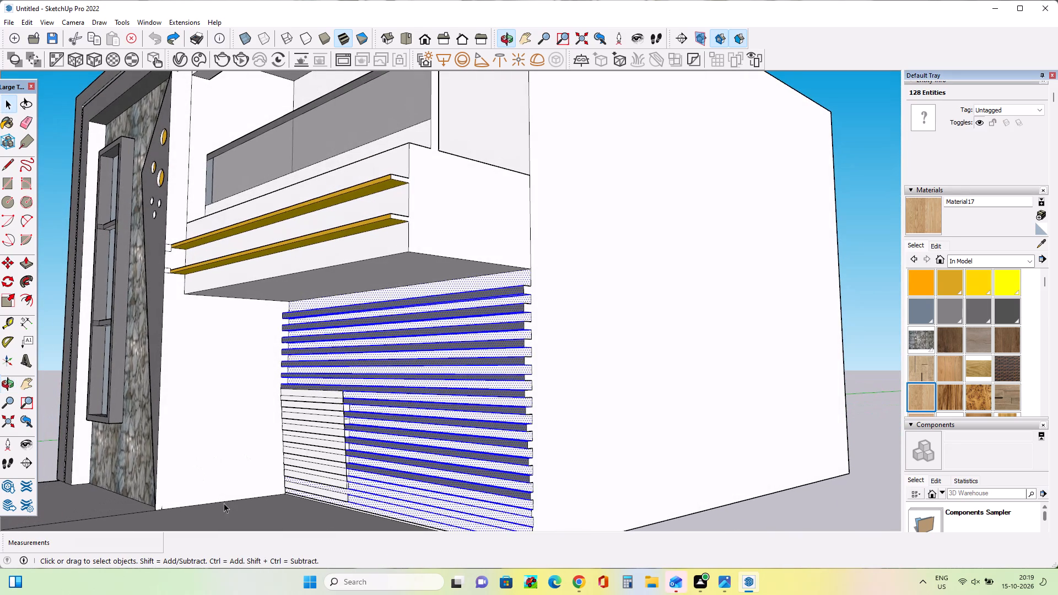
key("Delete")
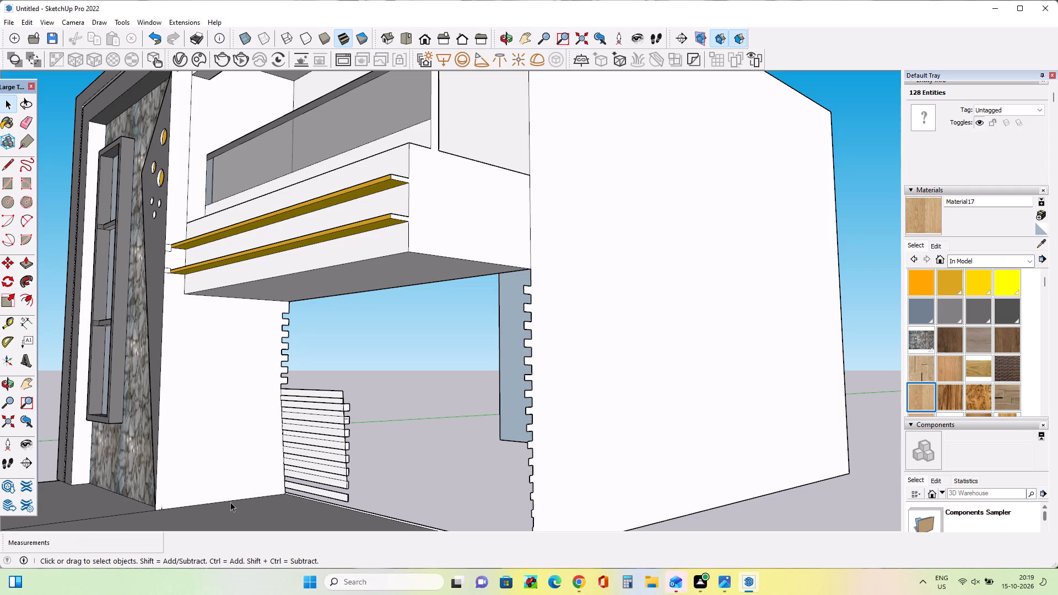
Delete the remaining flat door-area strips in the lower corner of the opening under the balcony, keeping the floor face.
middle_click_drag(298, 368, 305, 369)
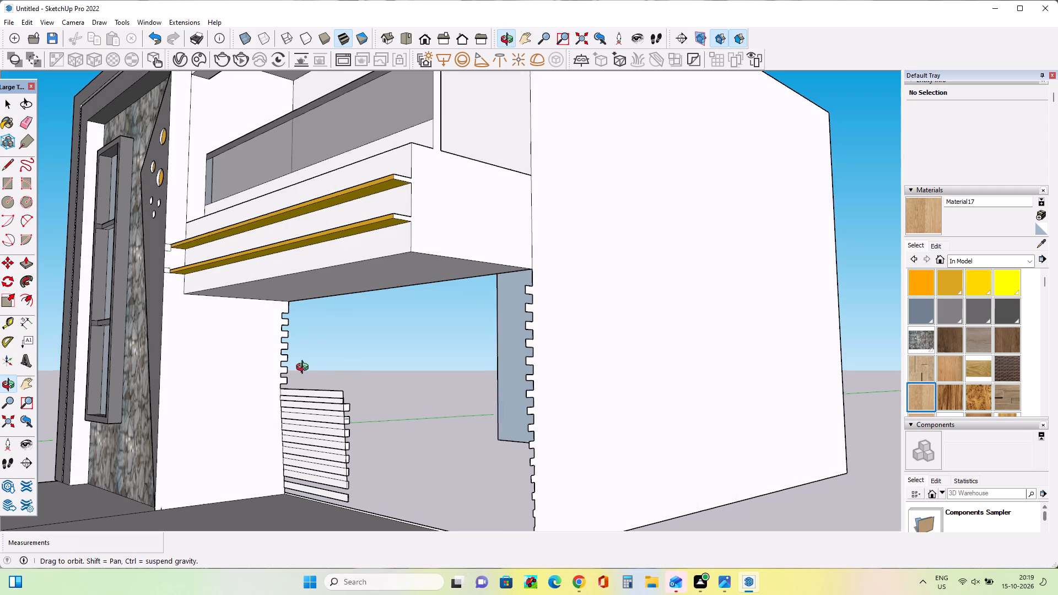
middle_click_drag(305, 369, 417, 369)
middle_click_drag(420, 392, 472, 420)
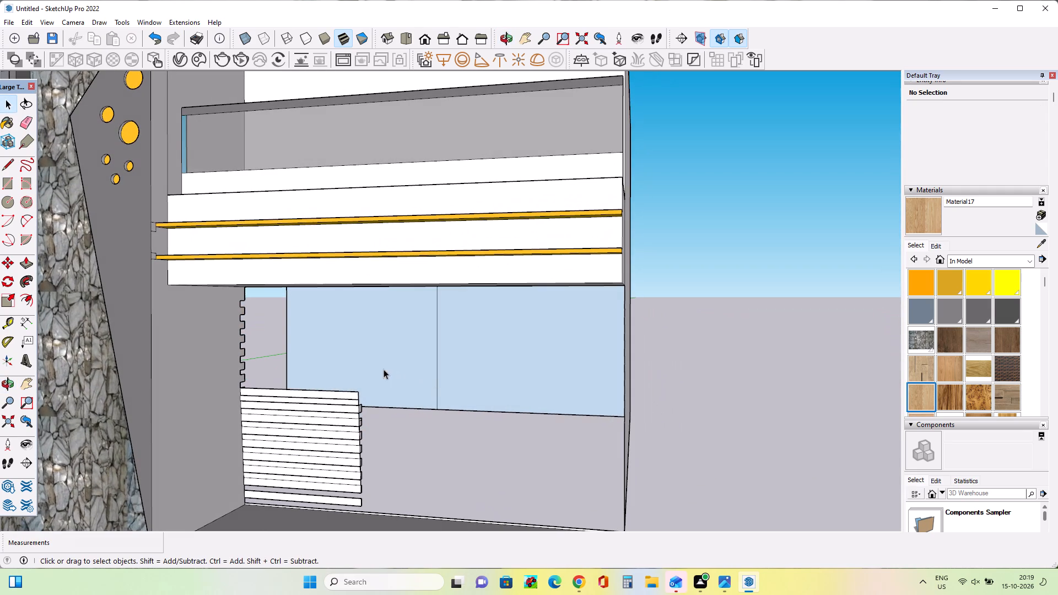
middle_click_drag(566, 302, 609, 235)
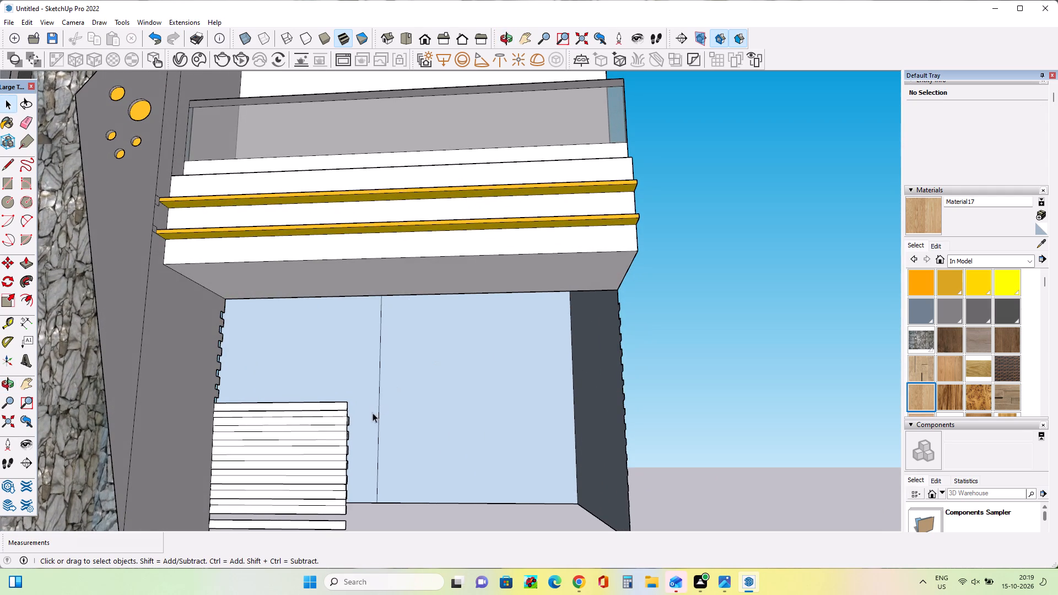
middle_click_drag(364, 410, 184, 500)
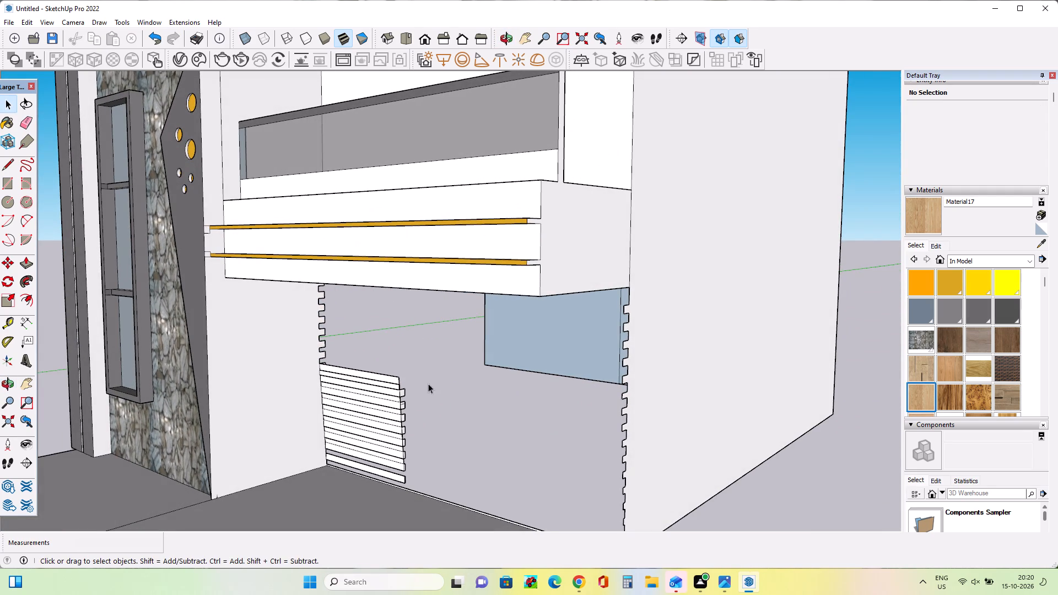
left_click_drag(419, 376, 371, 484)
left_click_drag(371, 484, 372, 484)
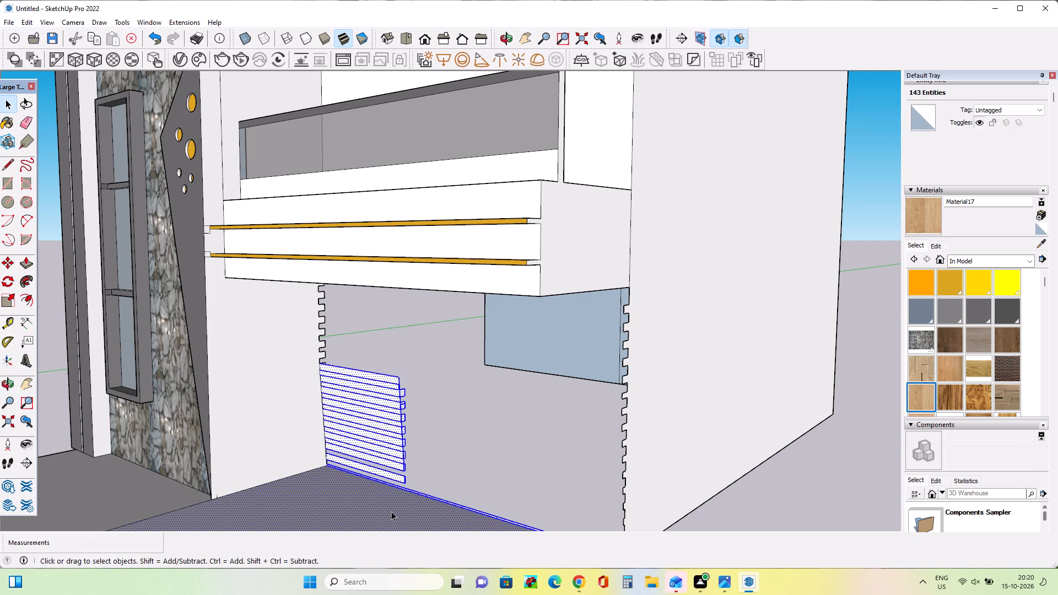
left_click(379, 521, "ctrl")
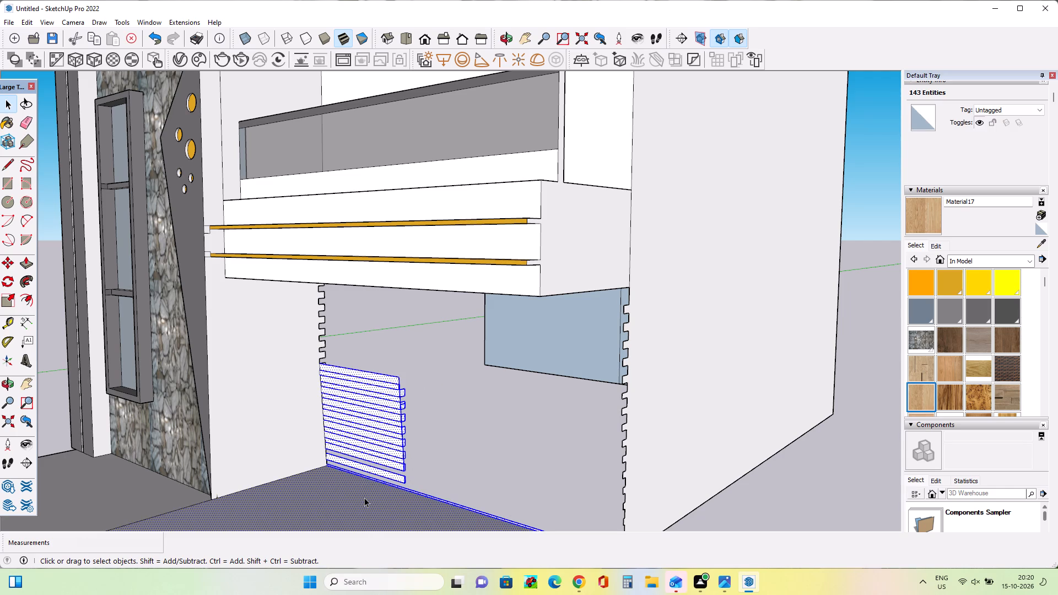
left_click(364, 497, "shift")
scroll(363, 490, "up", 7)
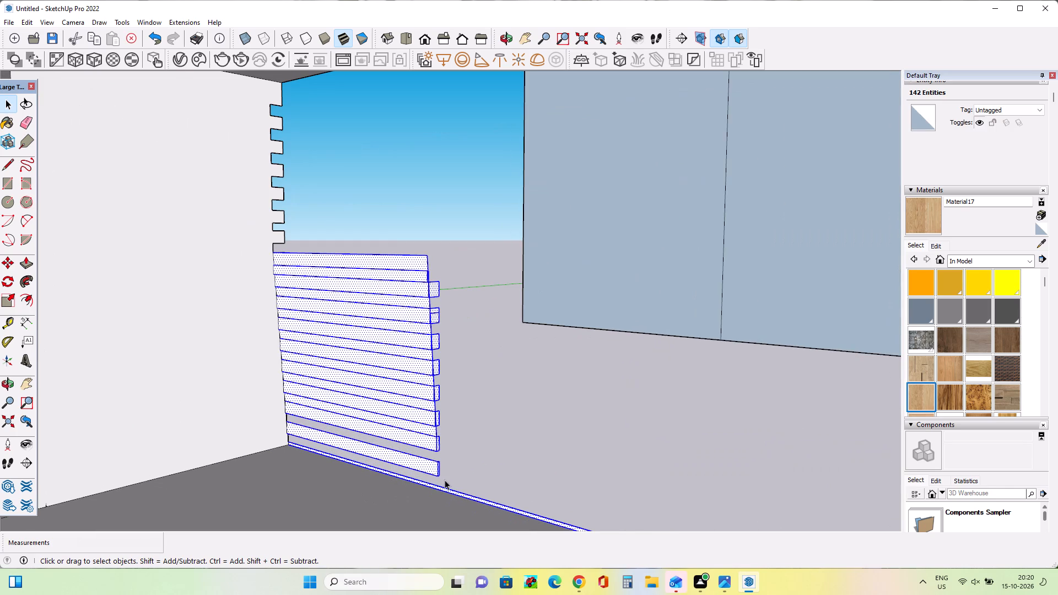
left_click(441, 488)
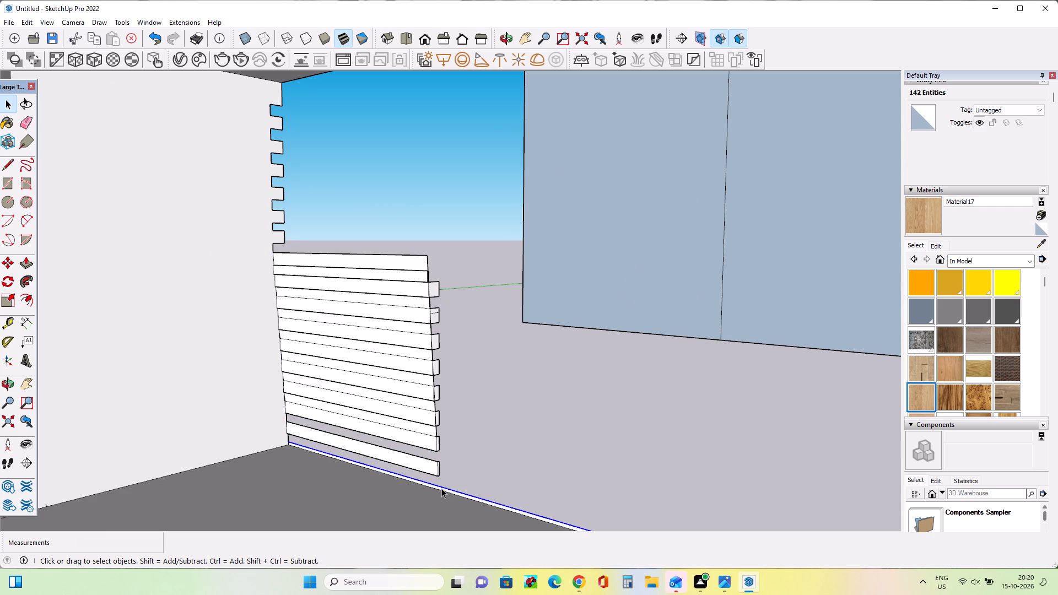
left_click_drag(447, 256, 412, 278)
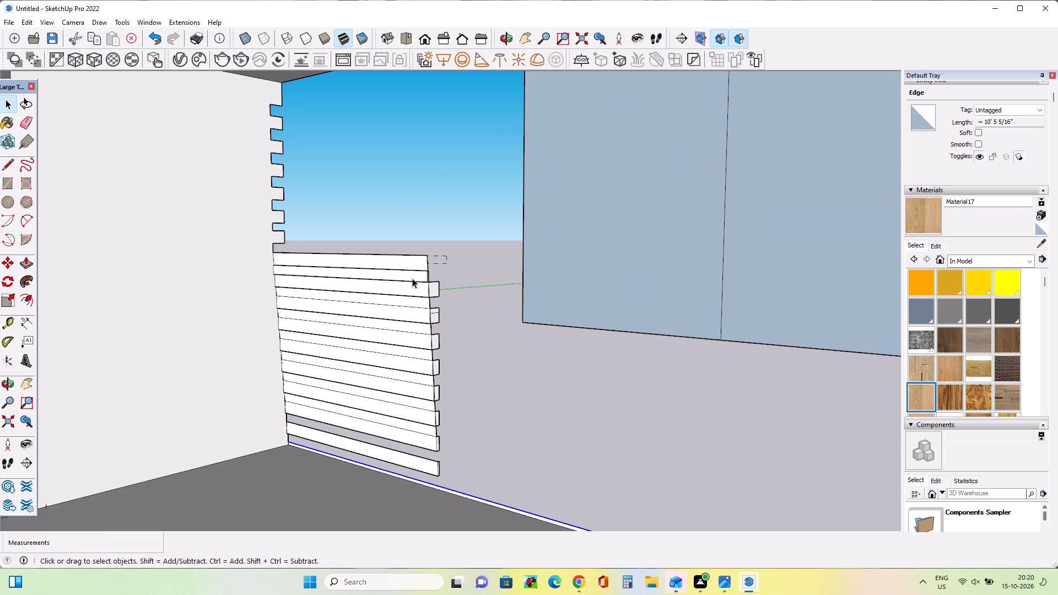
left_click_drag(412, 278, 401, 468)
key("Delete")
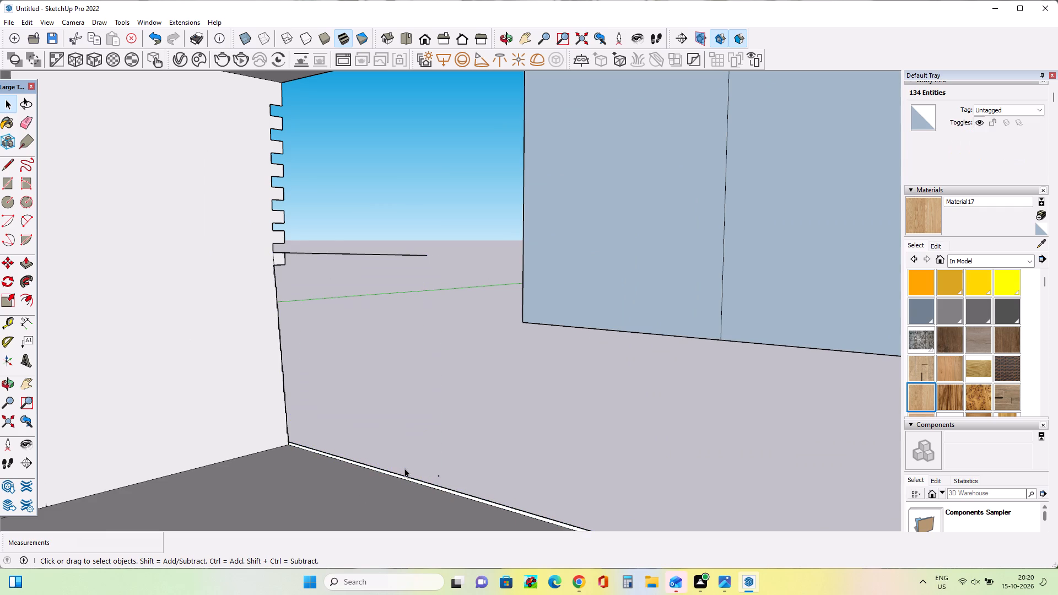
Delete the stray horizontal edge left over from the top of the removed door area.
middle_click_drag(370, 257, 298, 287)
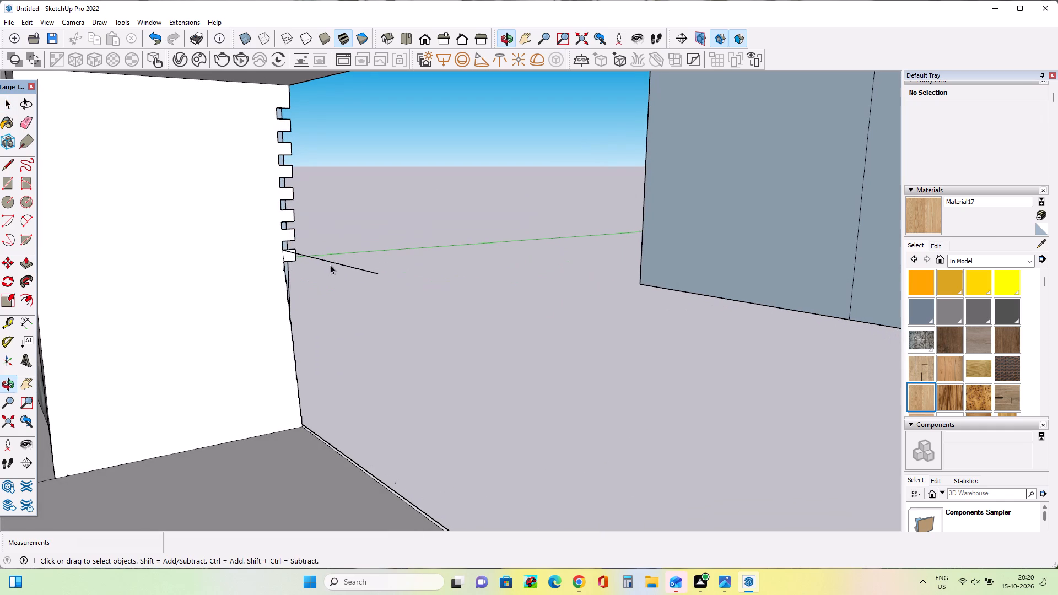
left_click_drag(354, 253, 346, 293)
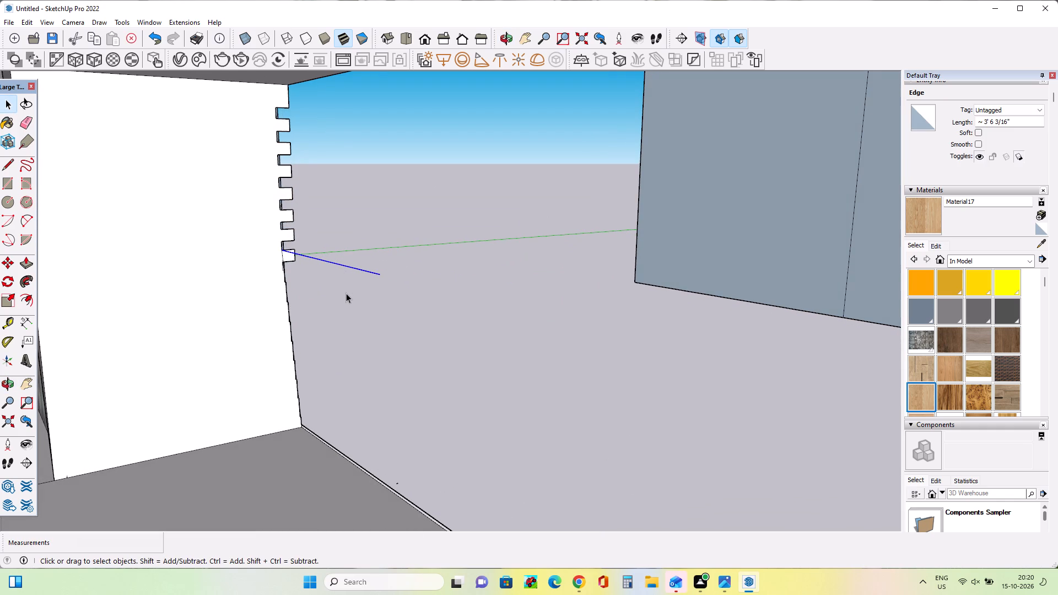
key("Delete")
Draw a rectangle about 10' 5" by 5' 11" across the opening under the balcony, between opposite corners, to form a plain wall.
scroll(425, 434, "down", 7)
middle_click_drag(411, 453, 598, 392)
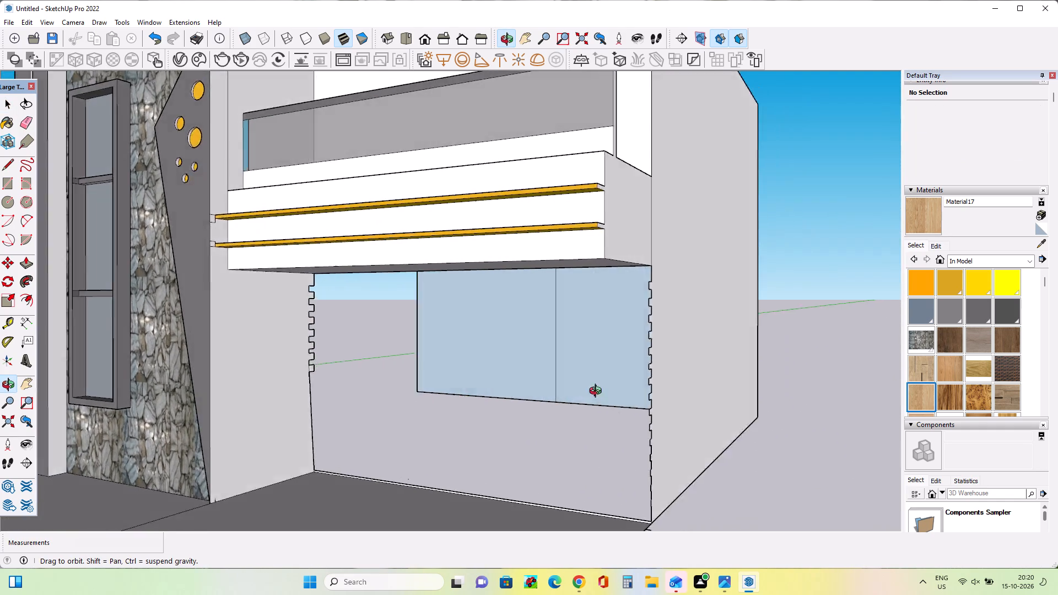
middle_click_drag(598, 392, 623, 387)
left_click(9, 186)
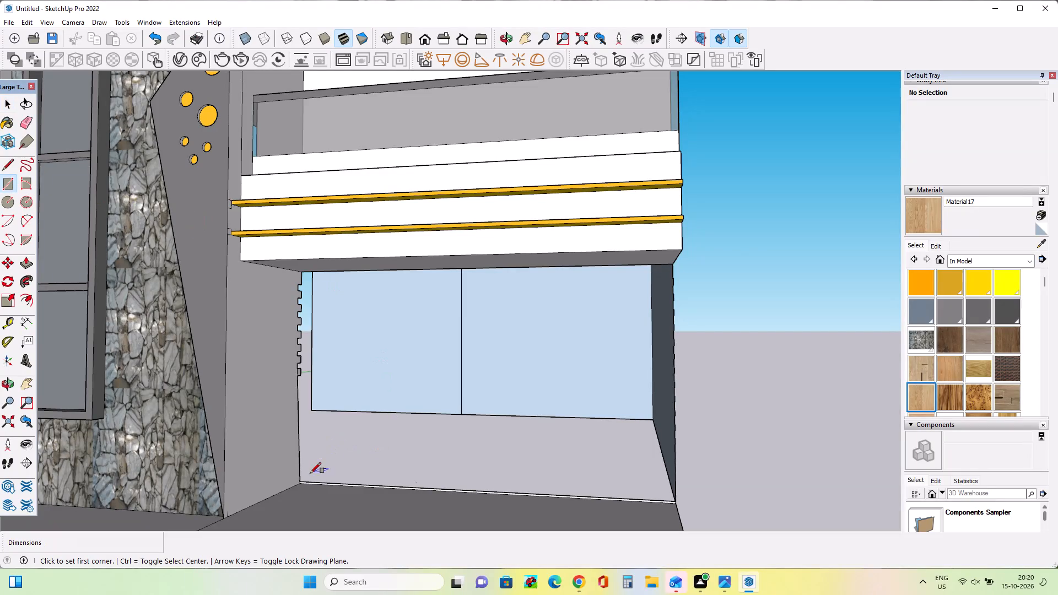
left_click(303, 480)
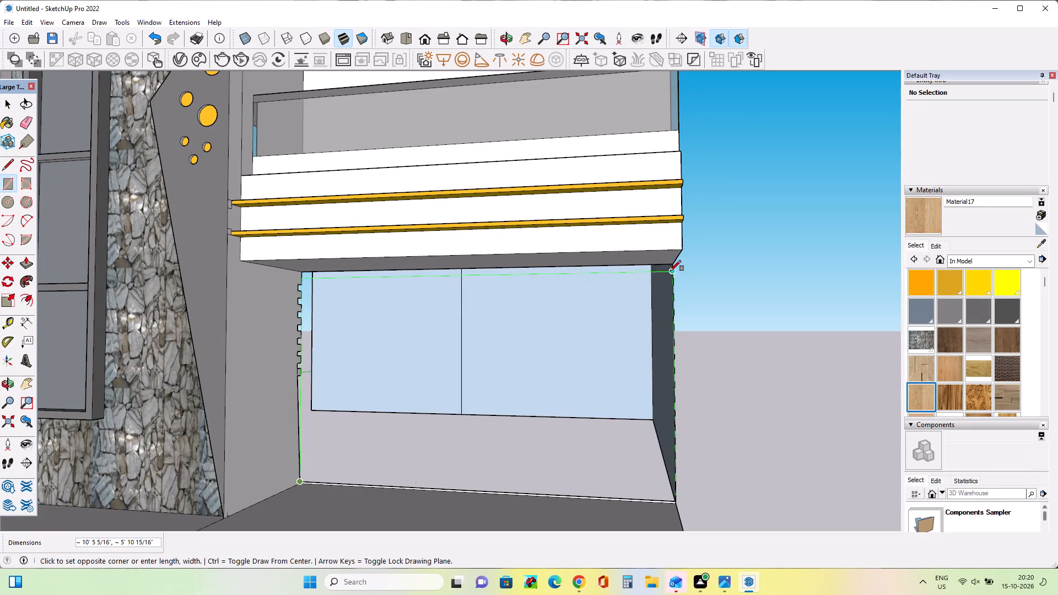
left_click(670, 266)
Erase the topmost leftover slat-end stubs along the outer vertical edge of the plain wall, just below the balcony.
middle_click_drag(491, 369, 654, 370)
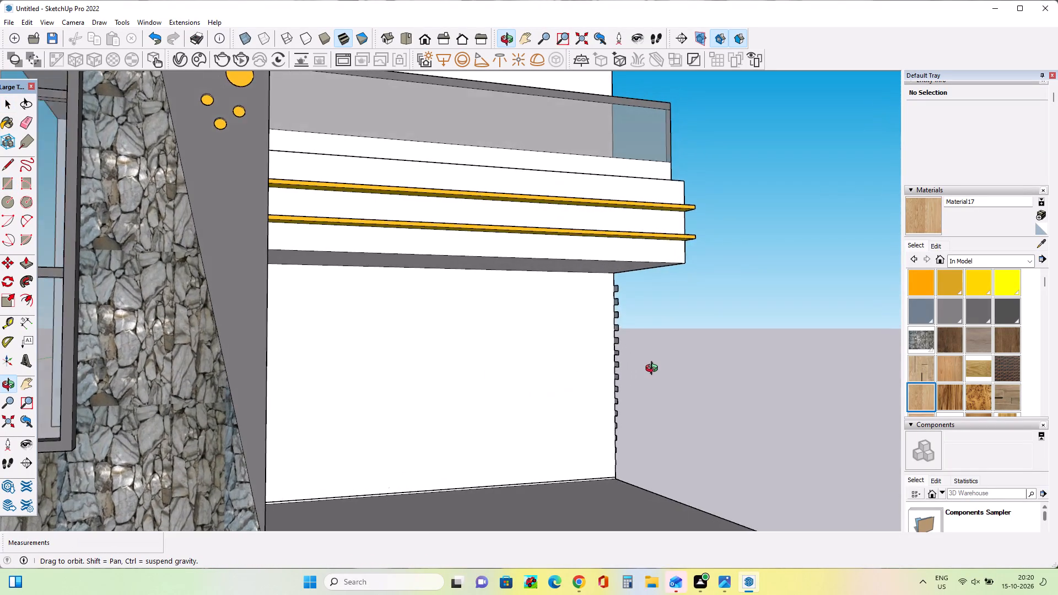
middle_click_drag(654, 370, 613, 388)
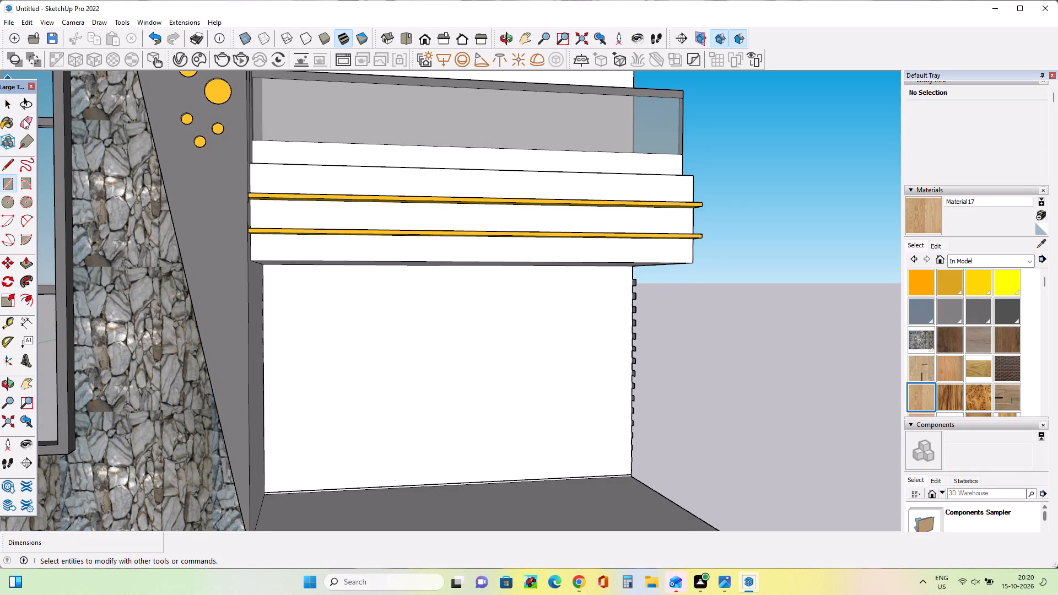
left_click(24, 119)
left_click_drag(635, 282, 636, 292)
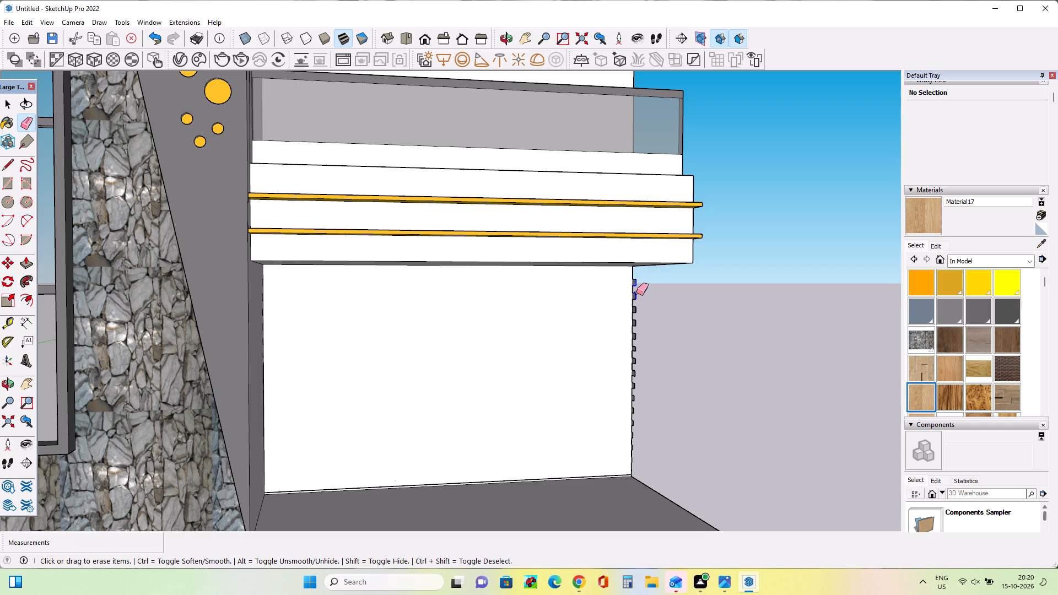
left_click_drag(638, 278, 638, 283)
left_click(636, 278)
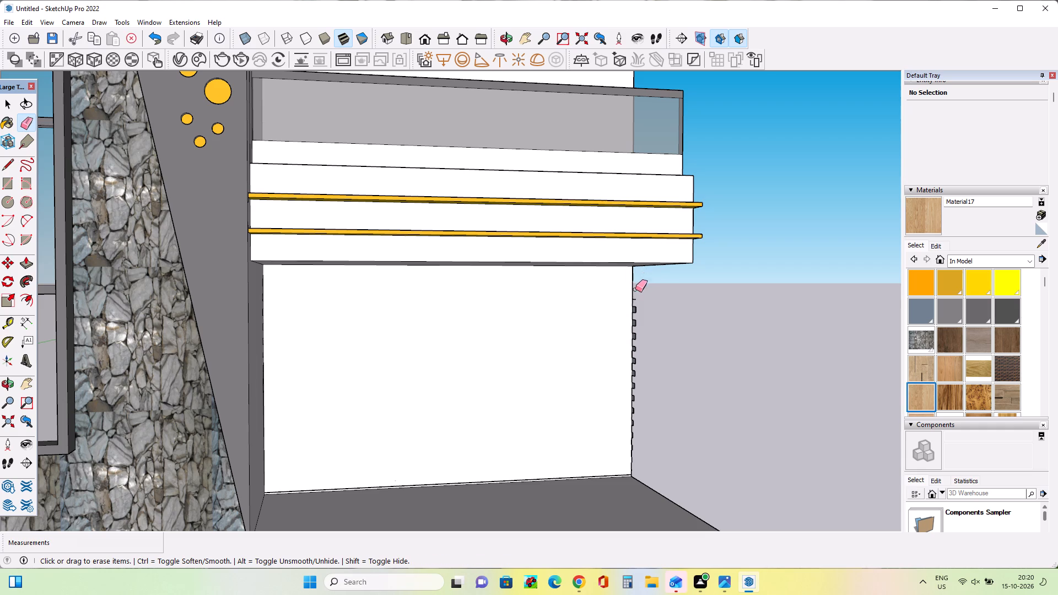
scroll(636, 297, "up", 6)
left_click_drag(633, 296, 633, 331)
left_click_drag(633, 332, 635, 354)
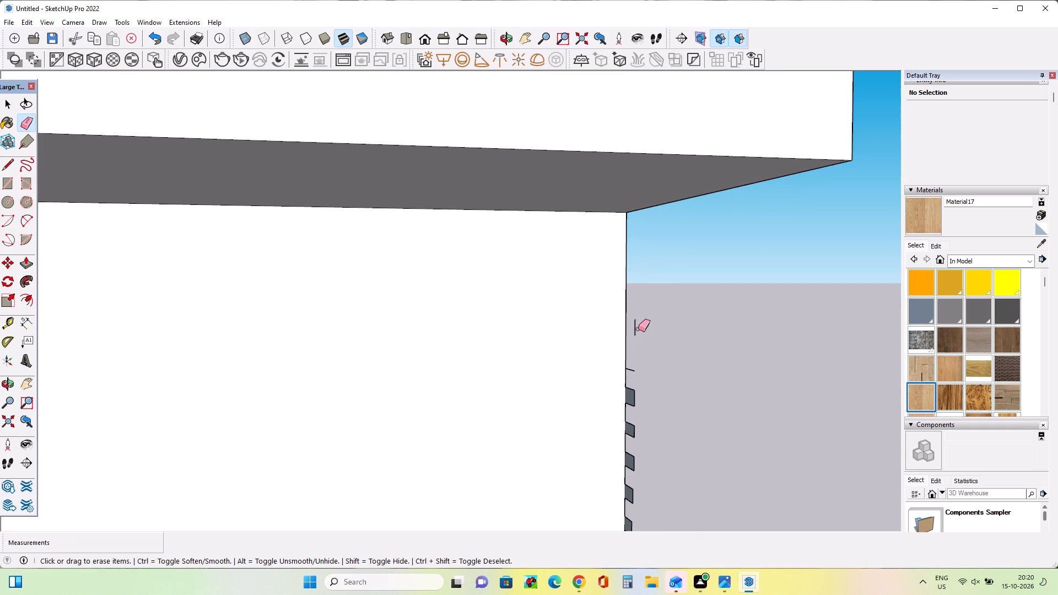
left_click_drag(638, 329, 638, 345)
left_click_drag(638, 327, 639, 343)
left_click_drag(635, 328, 636, 340)
left_click_drag(635, 329, 634, 390)
left_click_drag(630, 367, 630, 378)
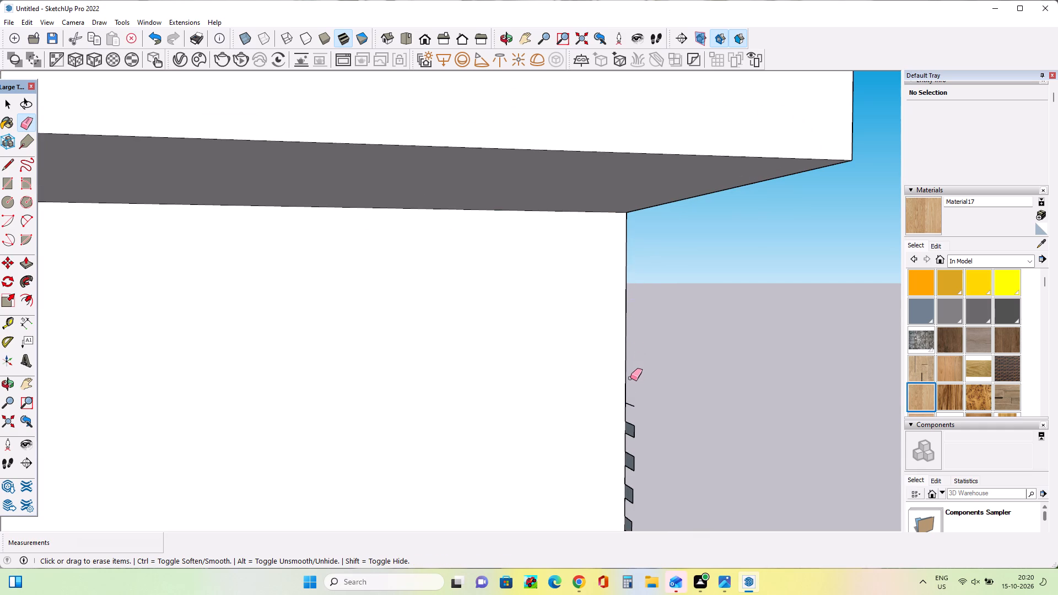
Erase the leftover slat-end stubs along the middle stretch of the plain wall's outer vertical edge.
left_click_drag(630, 378, 629, 428)
left_click_drag(632, 407, 634, 456)
left_click_drag(634, 427, 633, 460)
left_click_drag(634, 426, 635, 453)
left_click_drag(635, 453, 639, 510)
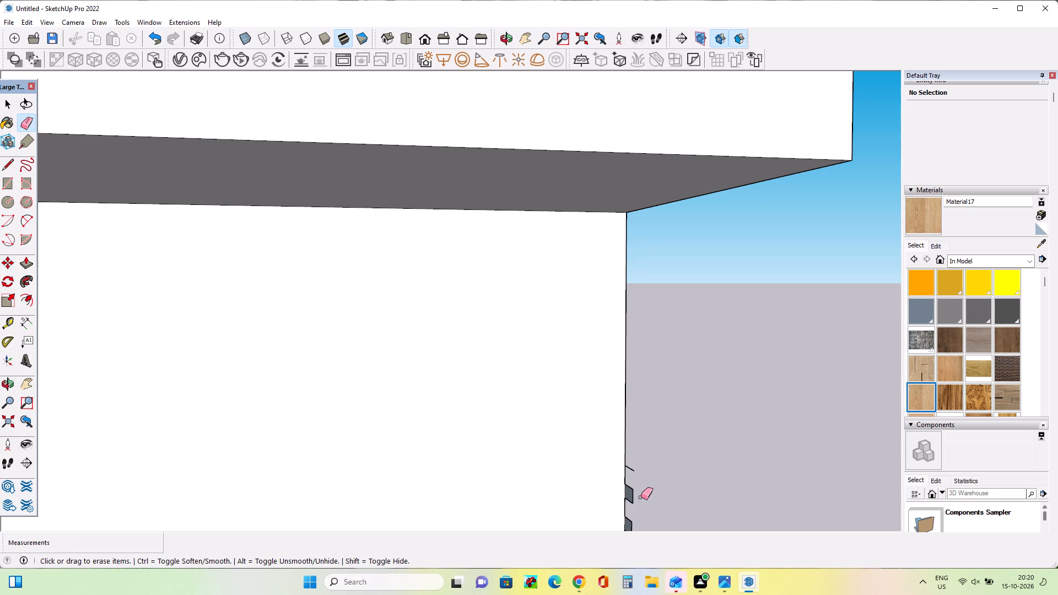
left_click_drag(639, 483, 639, 512)
left_click_drag(628, 463, 628, 507)
left_click_drag(634, 479, 633, 508)
left_click_drag(634, 492, 634, 502)
Erase the next leftover slat-end stubs down the lower part of the plain wall's outer vertical edge.
scroll(531, 354, "down", 18)
scroll(562, 437, "up", 10)
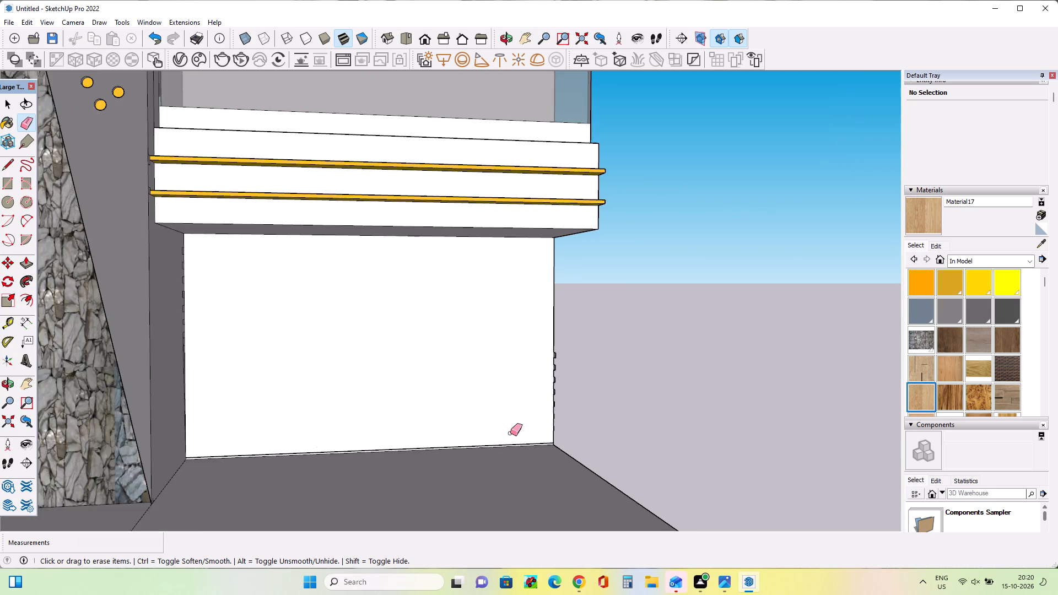
scroll(510, 433, "up", 5)
middle_click_drag(531, 421, 621, 421)
left_click_drag(577, 277, 577, 311)
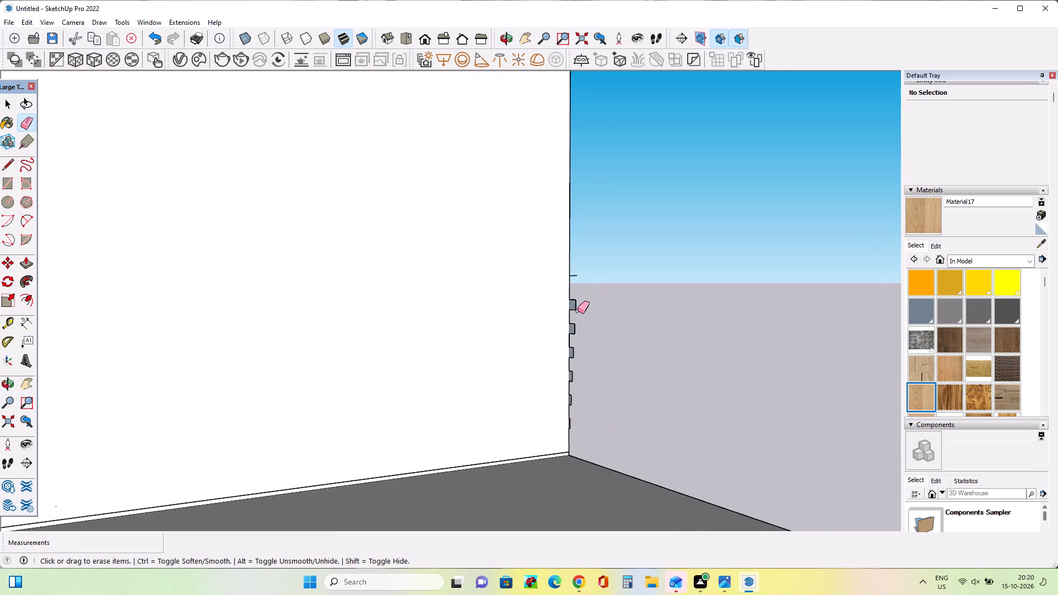
left_click_drag(571, 271, 573, 294)
left_click_drag(576, 285, 573, 325)
left_click_drag(576, 306, 579, 339)
left_click_drag(580, 311, 580, 329)
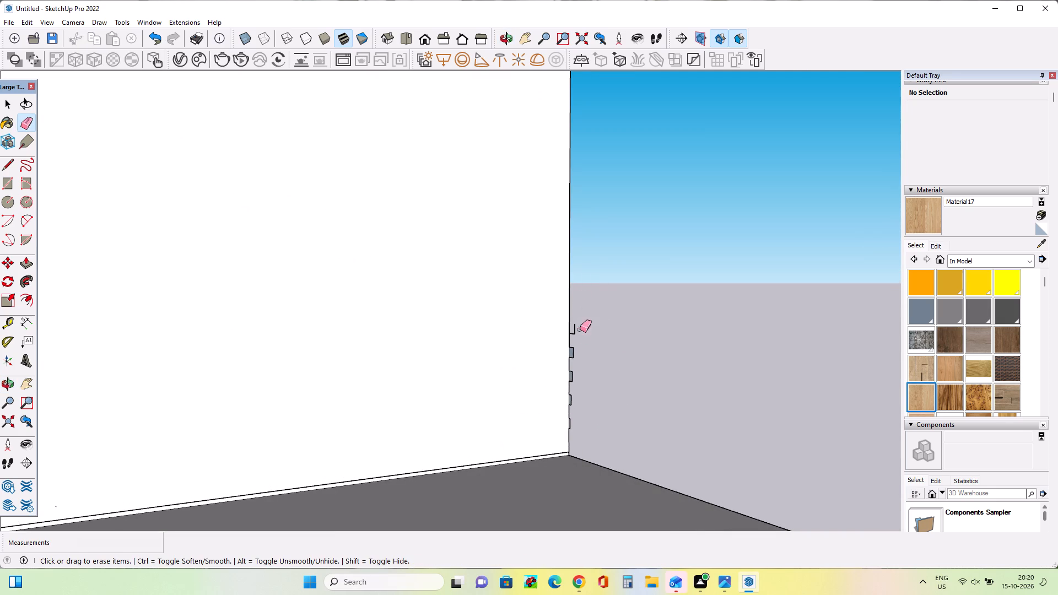
left_click_drag(580, 329, 575, 354)
left_click_drag(574, 331, 574, 342)
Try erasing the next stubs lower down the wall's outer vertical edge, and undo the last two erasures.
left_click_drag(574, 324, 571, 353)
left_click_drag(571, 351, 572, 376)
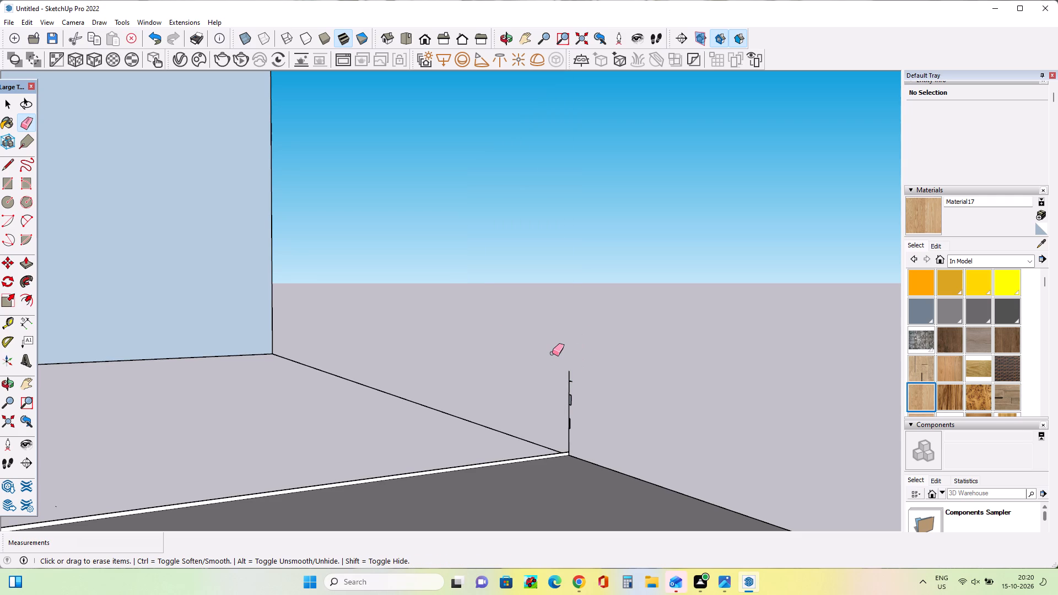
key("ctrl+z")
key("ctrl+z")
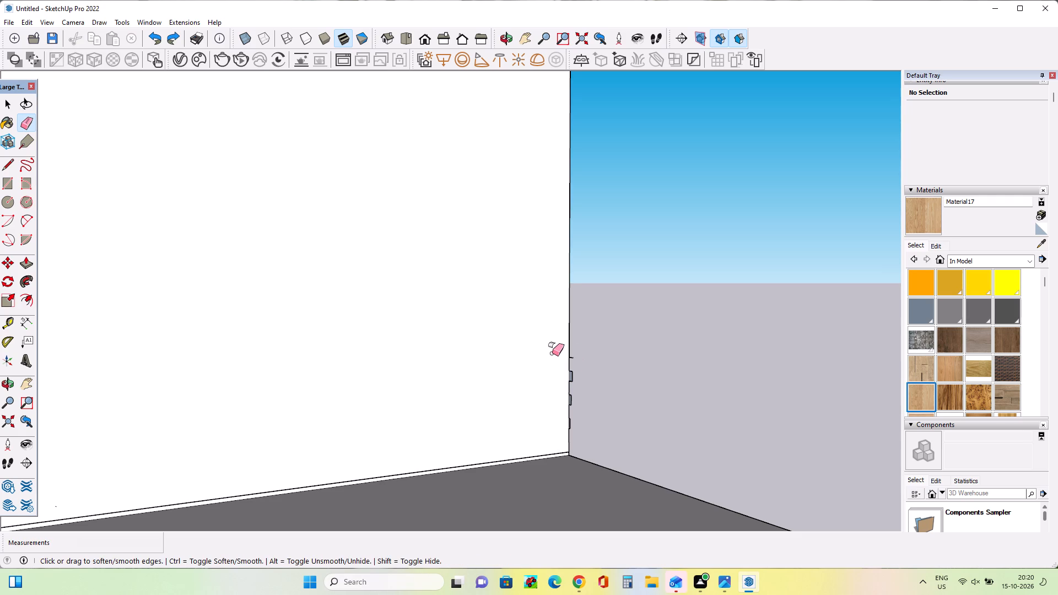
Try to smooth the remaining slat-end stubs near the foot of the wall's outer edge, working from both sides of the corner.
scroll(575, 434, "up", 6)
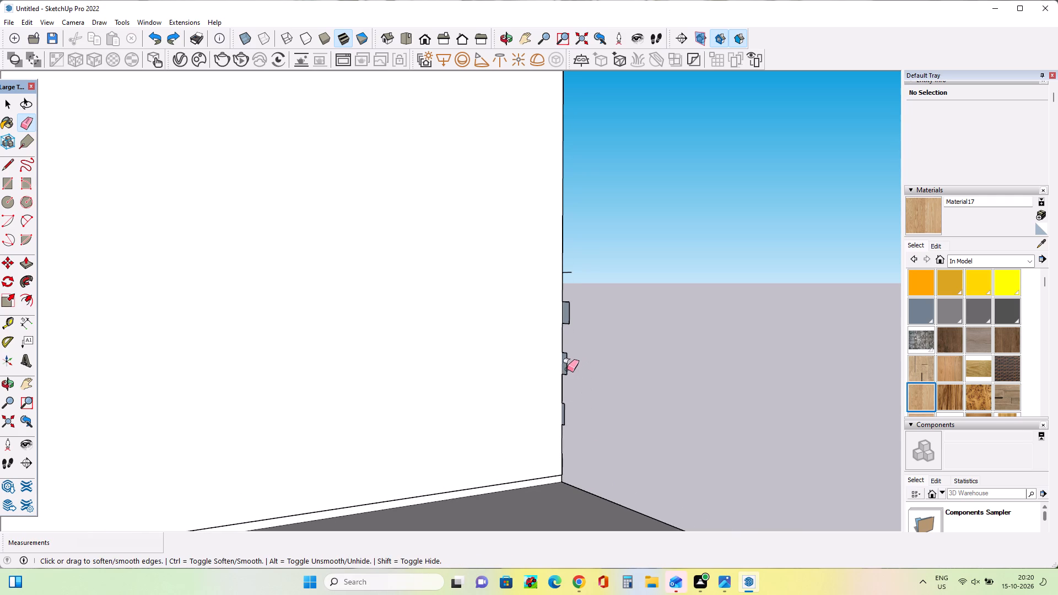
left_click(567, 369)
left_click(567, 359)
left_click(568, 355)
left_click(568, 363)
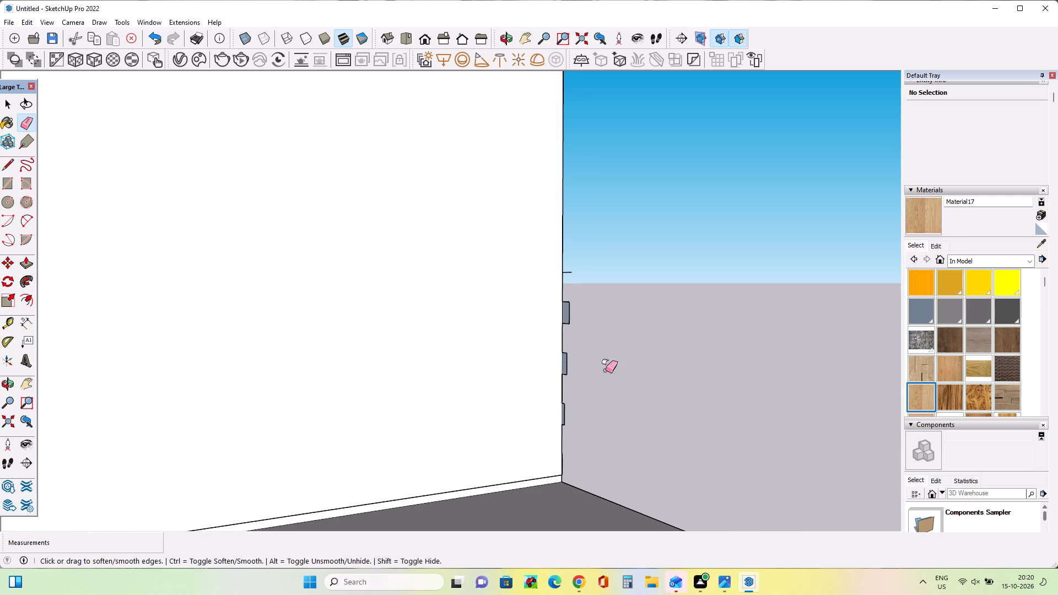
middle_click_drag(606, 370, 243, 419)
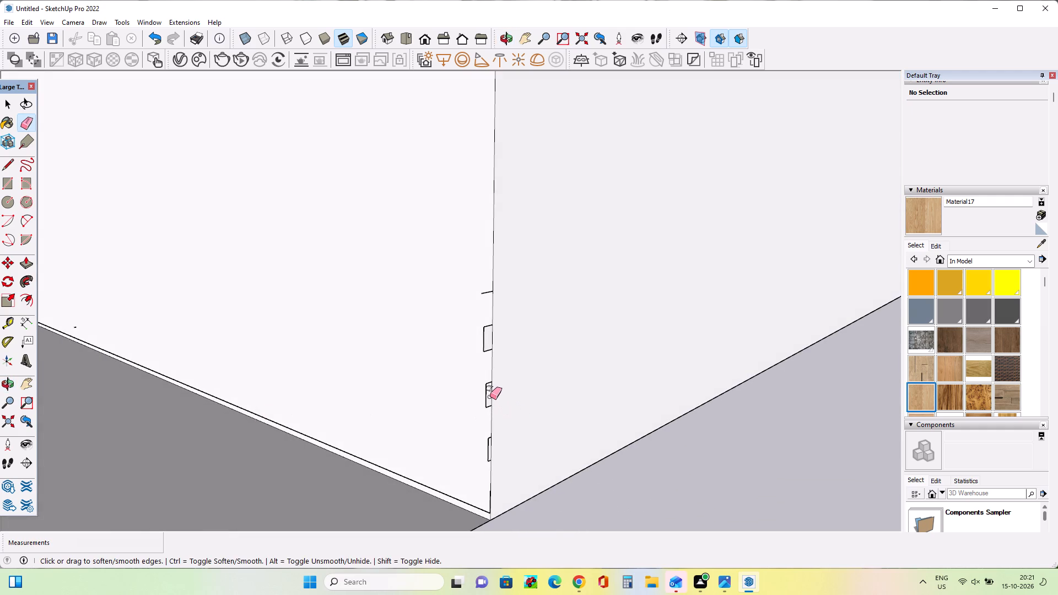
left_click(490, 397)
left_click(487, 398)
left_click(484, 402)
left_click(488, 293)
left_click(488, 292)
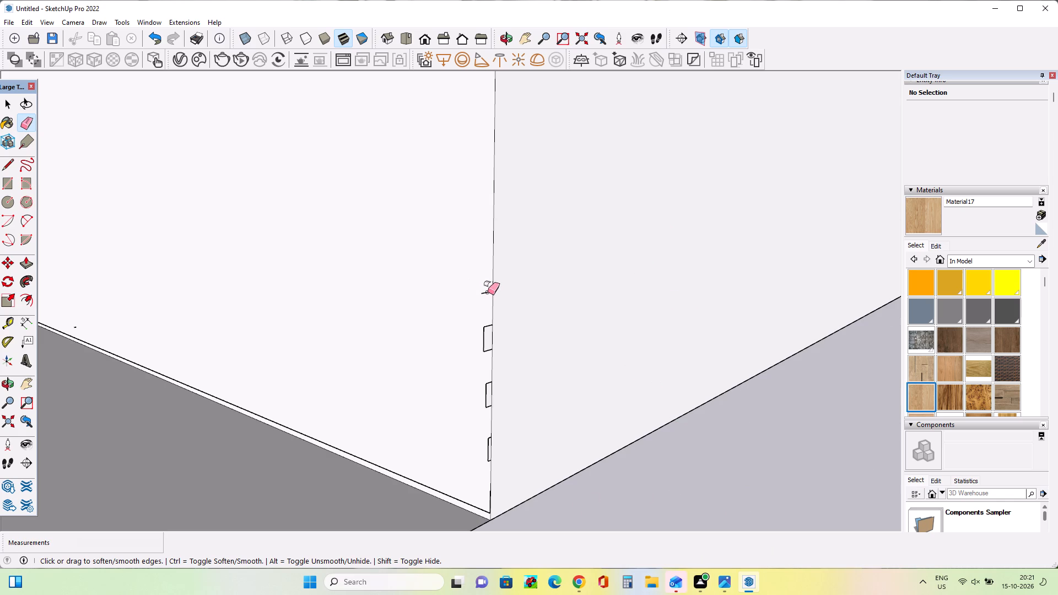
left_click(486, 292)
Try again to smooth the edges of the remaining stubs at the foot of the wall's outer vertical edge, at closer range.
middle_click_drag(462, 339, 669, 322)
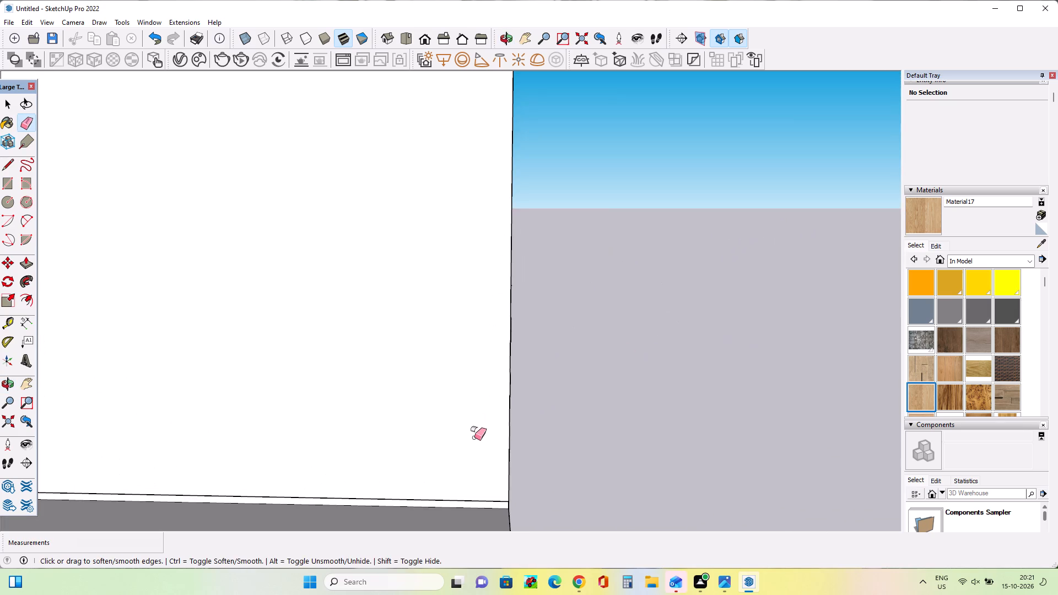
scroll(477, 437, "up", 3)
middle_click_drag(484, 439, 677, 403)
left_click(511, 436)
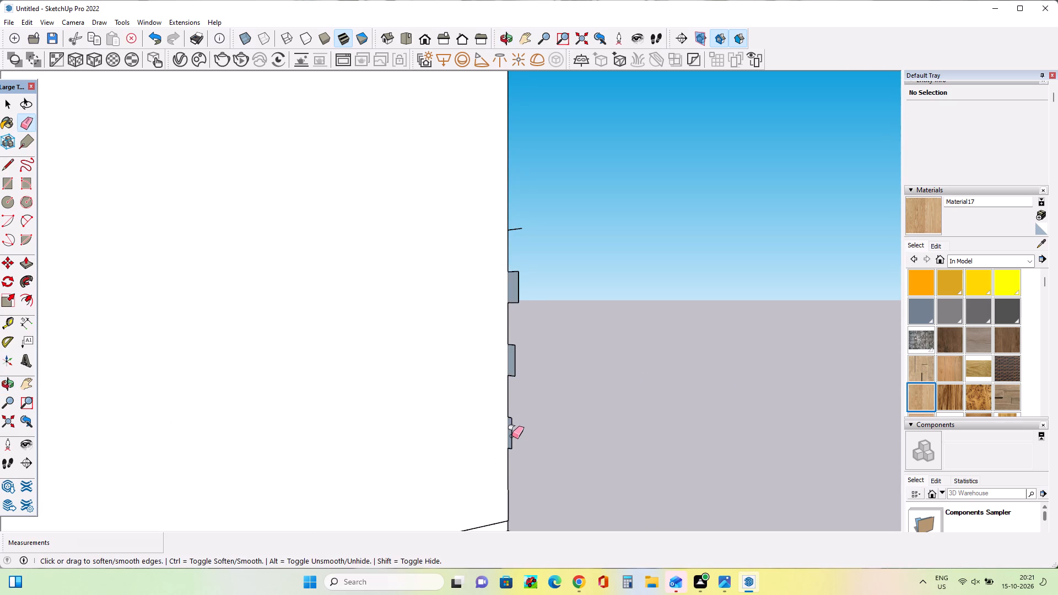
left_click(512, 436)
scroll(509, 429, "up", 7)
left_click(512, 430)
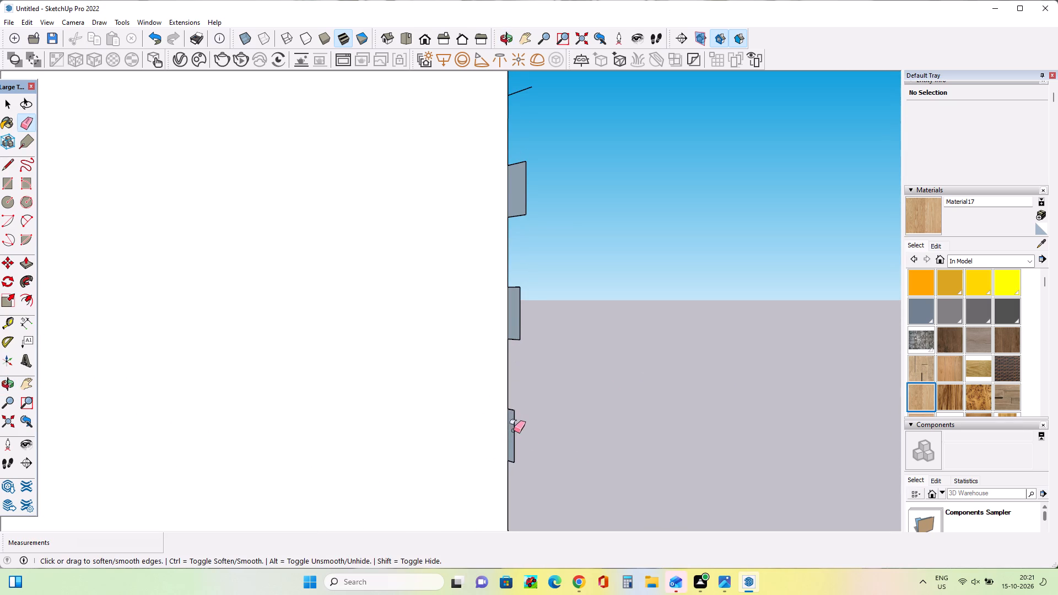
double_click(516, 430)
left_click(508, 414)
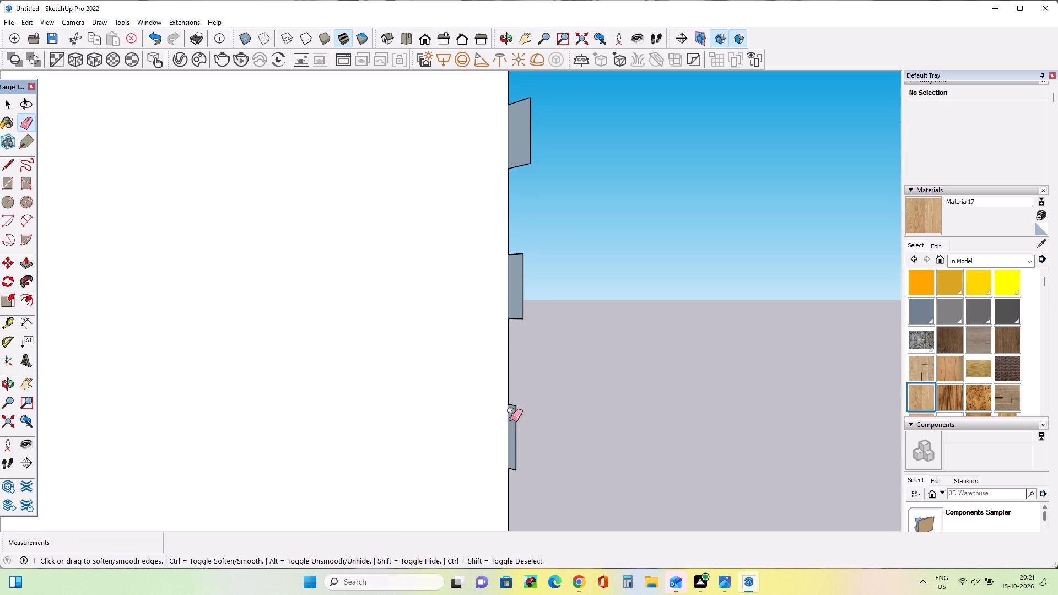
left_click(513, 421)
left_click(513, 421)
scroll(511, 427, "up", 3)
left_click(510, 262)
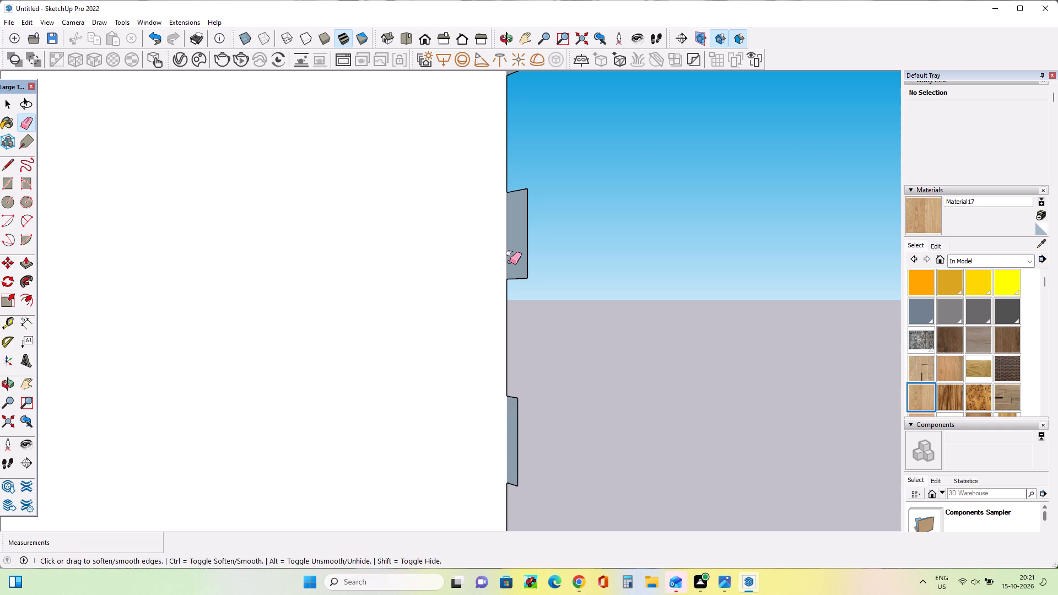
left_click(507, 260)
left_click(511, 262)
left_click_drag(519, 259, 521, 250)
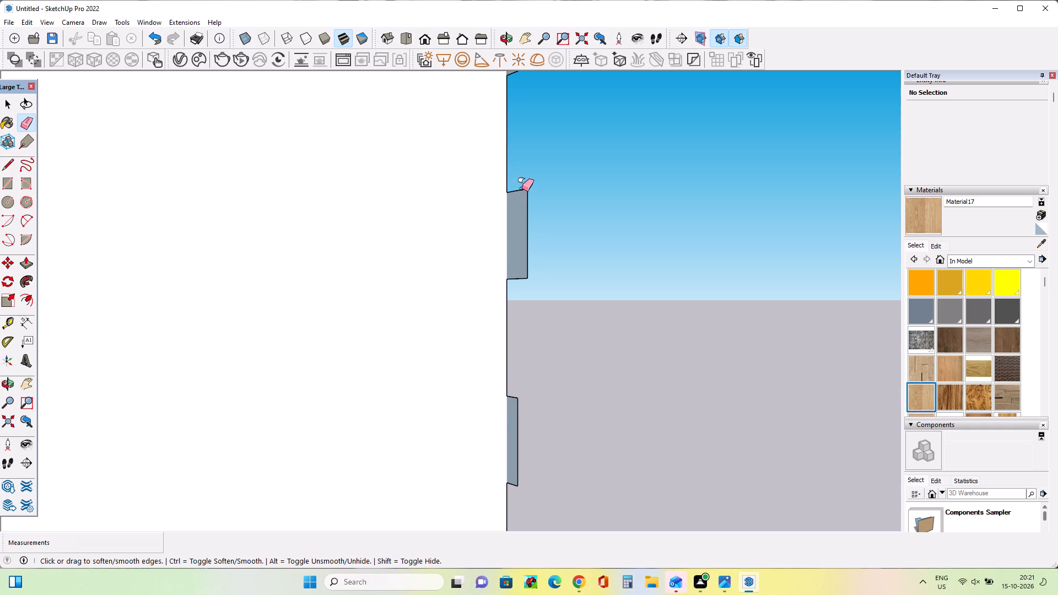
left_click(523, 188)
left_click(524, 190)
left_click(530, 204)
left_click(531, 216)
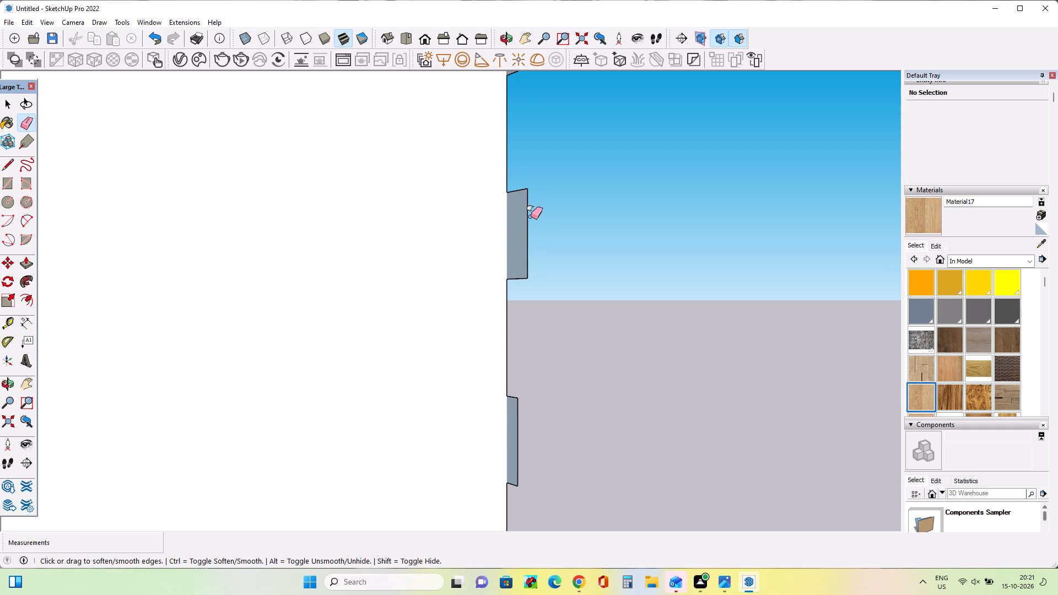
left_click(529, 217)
Smooth the leftover slat-end outlines along the middle stretch of the wall's inner vertical edge, beside the side return wall.
scroll(555, 253, "down", 9)
scroll(555, 255, "up", 1)
scroll(555, 255, "down", 13)
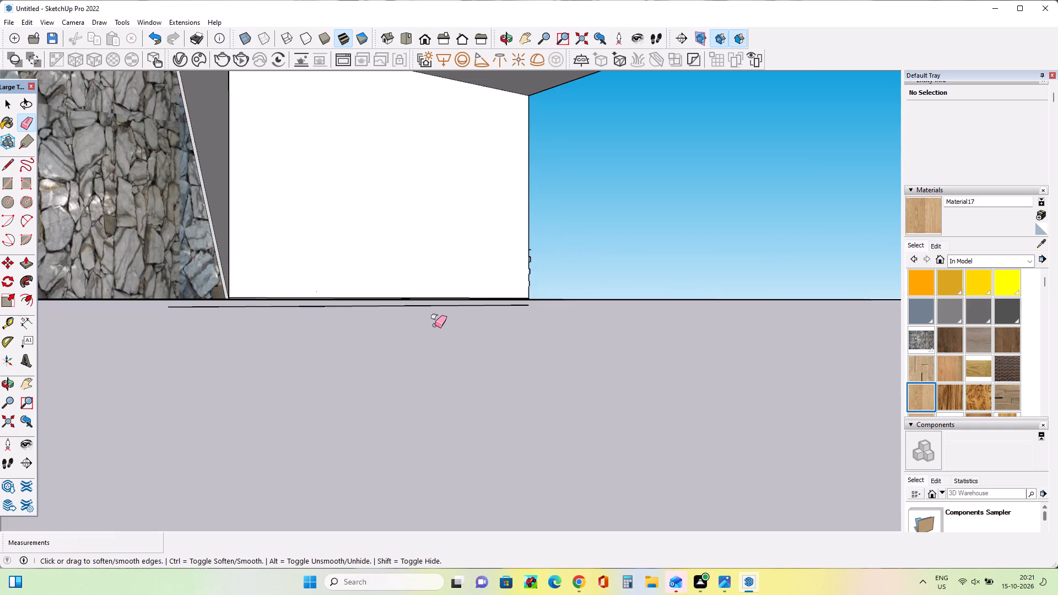
scroll(435, 325, "down", 6)
middle_click_drag(552, 284, 284, 424)
scroll(287, 131, "up", 6)
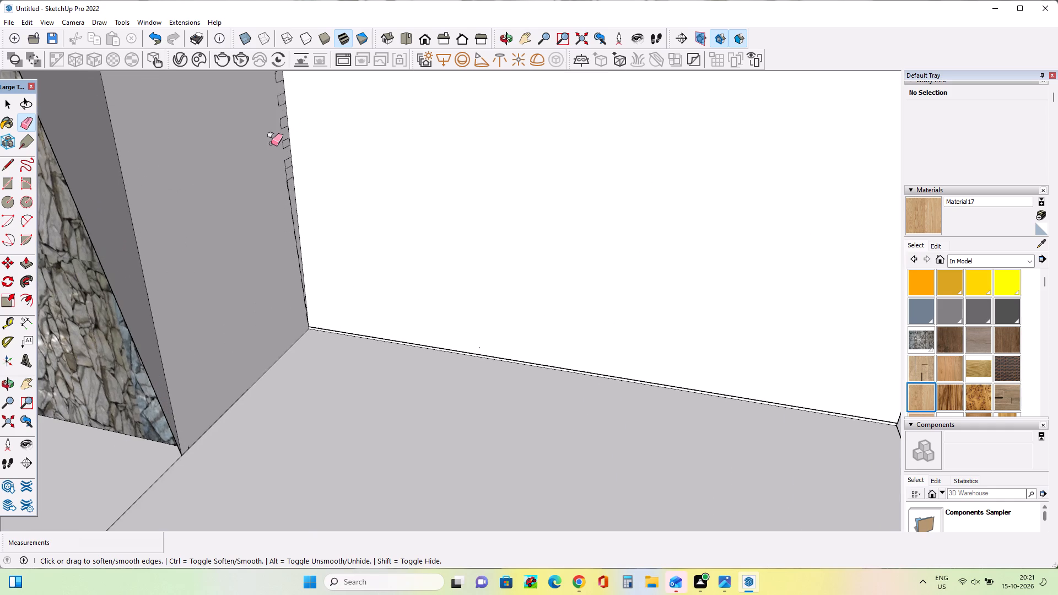
left_click_drag(282, 102, 287, 177)
left_click_drag(279, 88, 278, 104)
left_click_drag(278, 104, 277, 150)
left_click_drag(280, 94, 283, 167)
left_click_drag(278, 122, 293, 183)
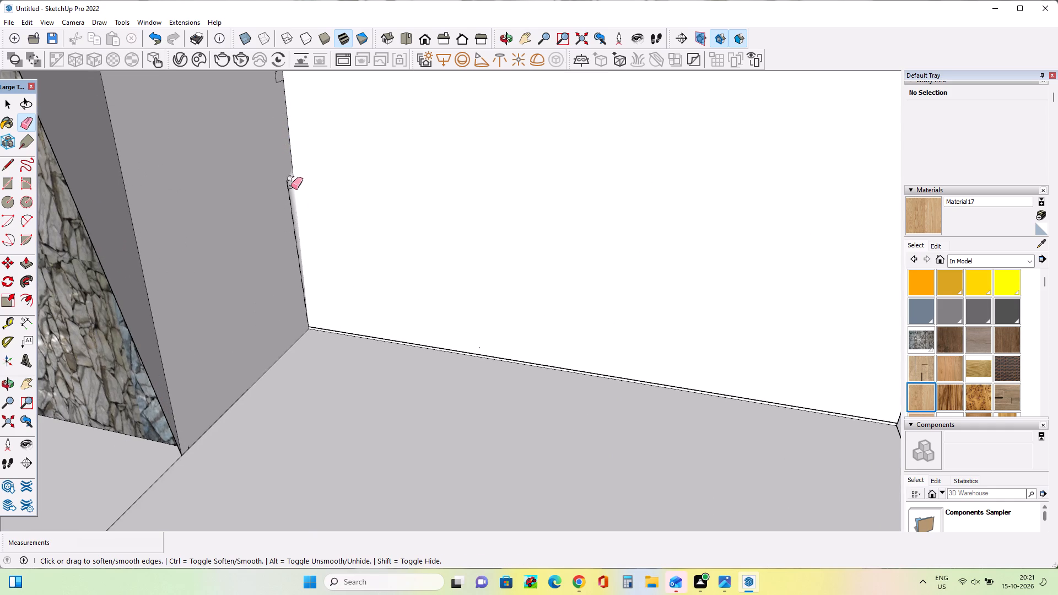
left_click_drag(290, 180, 292, 213)
left_click_drag(286, 177, 293, 203)
left_click_drag(290, 171, 290, 254)
left_click_drag(290, 227, 298, 252)
left_click_drag(290, 223, 298, 268)
left_click_drag(294, 218, 298, 247)
Smooth the remaining stub edges along the lower part of the wall's inner vertical edge, down to the floor corner.
middle_click_drag(313, 285, 212, 206)
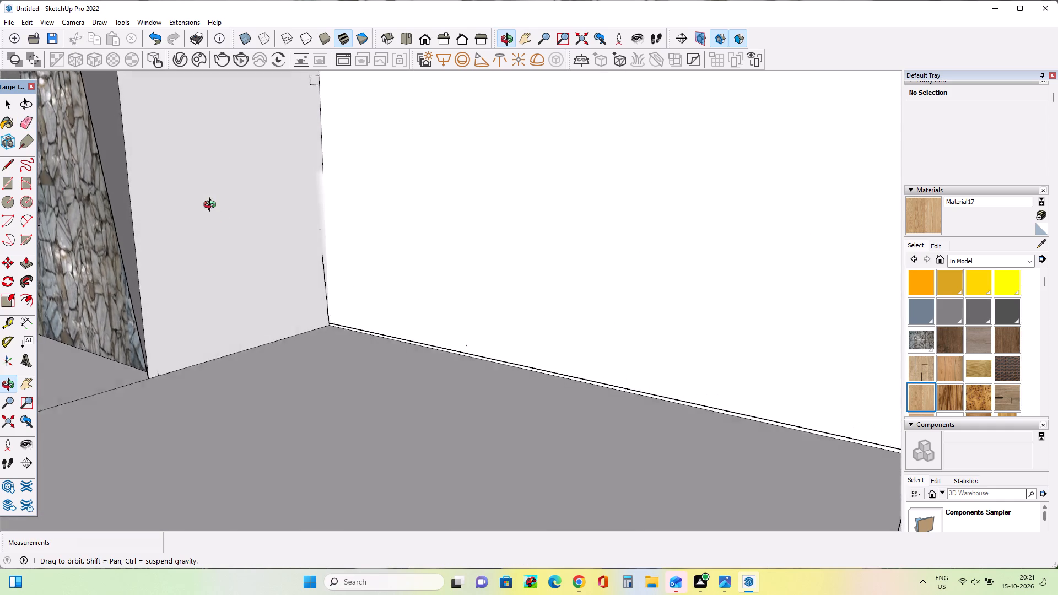
middle_click_drag(212, 206, 210, 203)
scroll(285, 224, "up", 5)
left_click(346, 288)
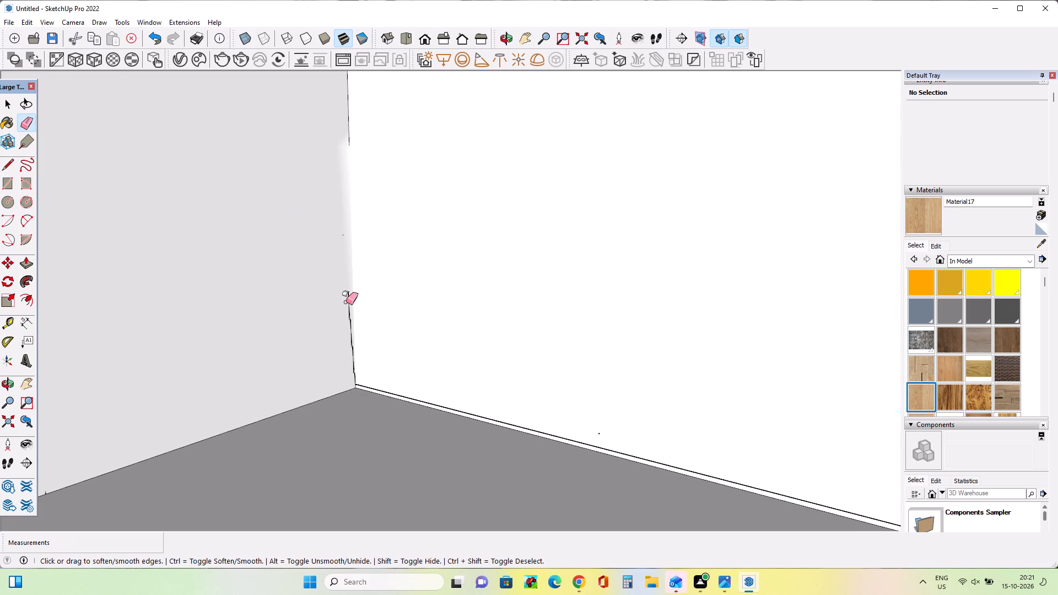
left_click(346, 302)
left_click_drag(352, 320, 353, 327)
left_click(353, 334)
left_click(352, 340)
left_click(351, 352)
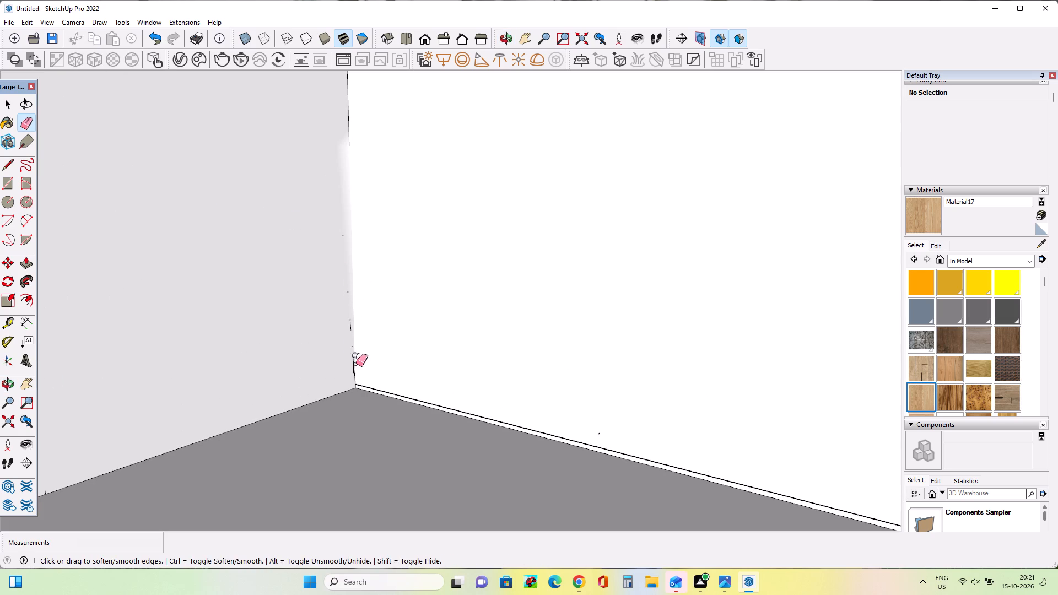
left_click(357, 368)
left_click(352, 373)
left_click(357, 390)
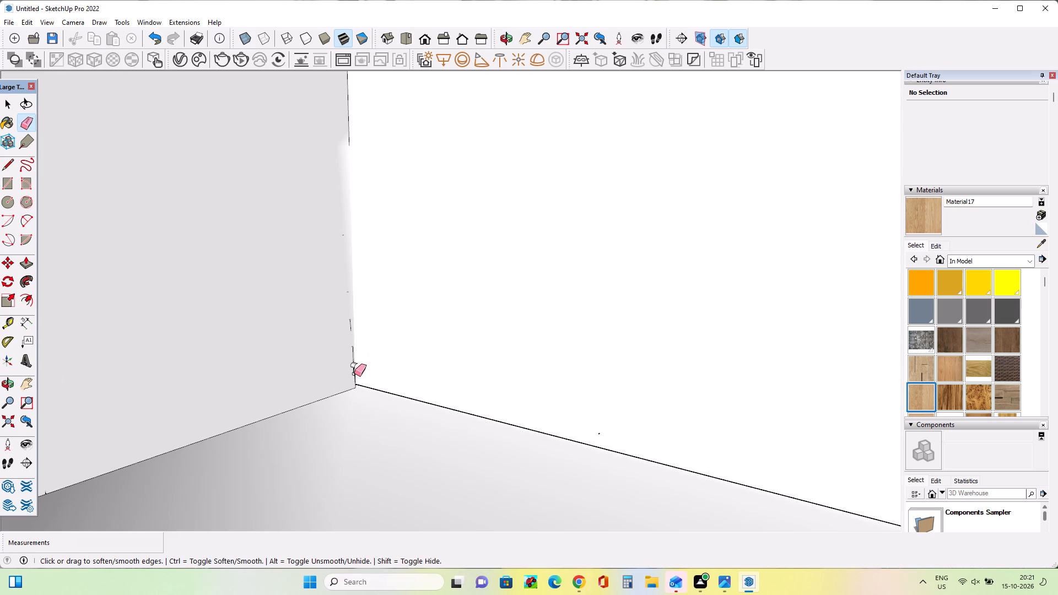
left_click(354, 374)
left_click(351, 363)
left_click(352, 353)
left_click(349, 336)
left_click(350, 326)
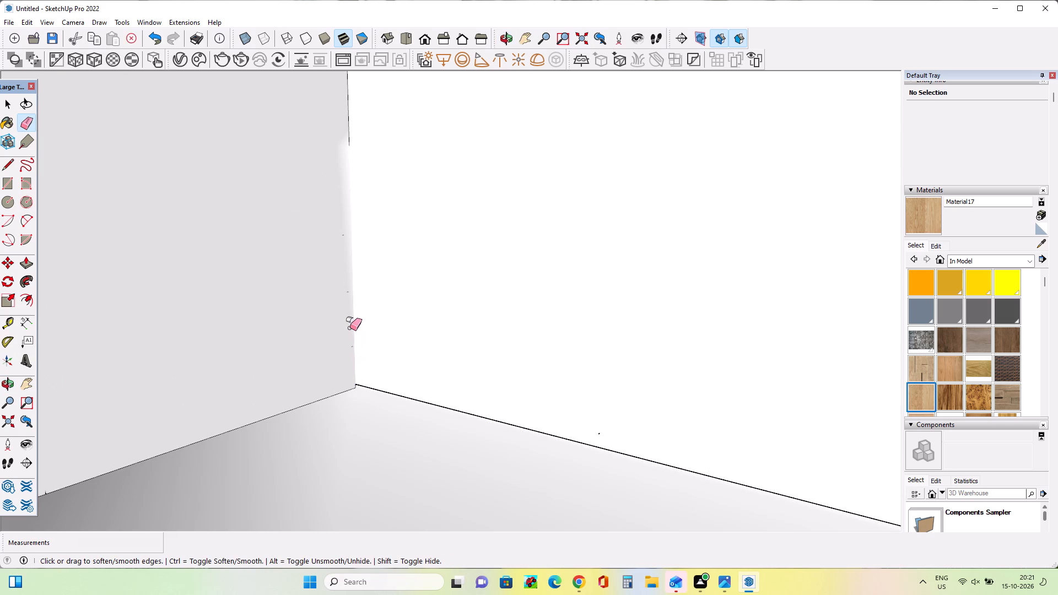
Smooth the topmost slat-end outlines along the wall's inner vertical edge, just below the balcony.
scroll(350, 321, "down", 7)
scroll(350, 320, "up", 1)
scroll(350, 320, "down", 5)
middle_click_drag(352, 318, 430, 300)
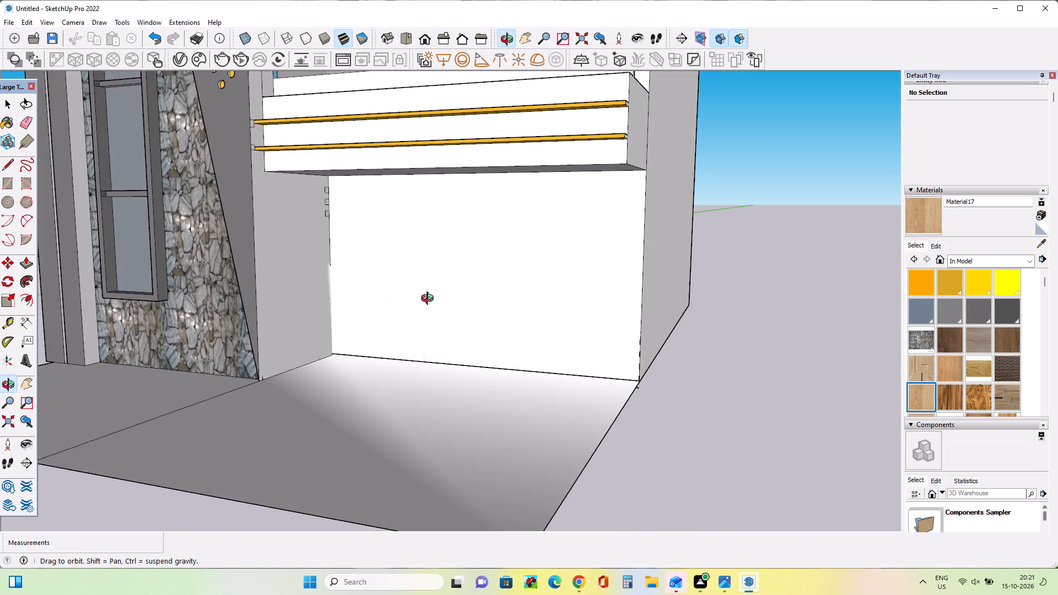
middle_click_drag(430, 300, 430, 299)
scroll(430, 299, "down", 1)
scroll(337, 213, "up", 9)
left_click_drag(332, 168, 332, 216)
left_click_drag(330, 176, 325, 190)
left_click_drag(328, 180, 333, 240)
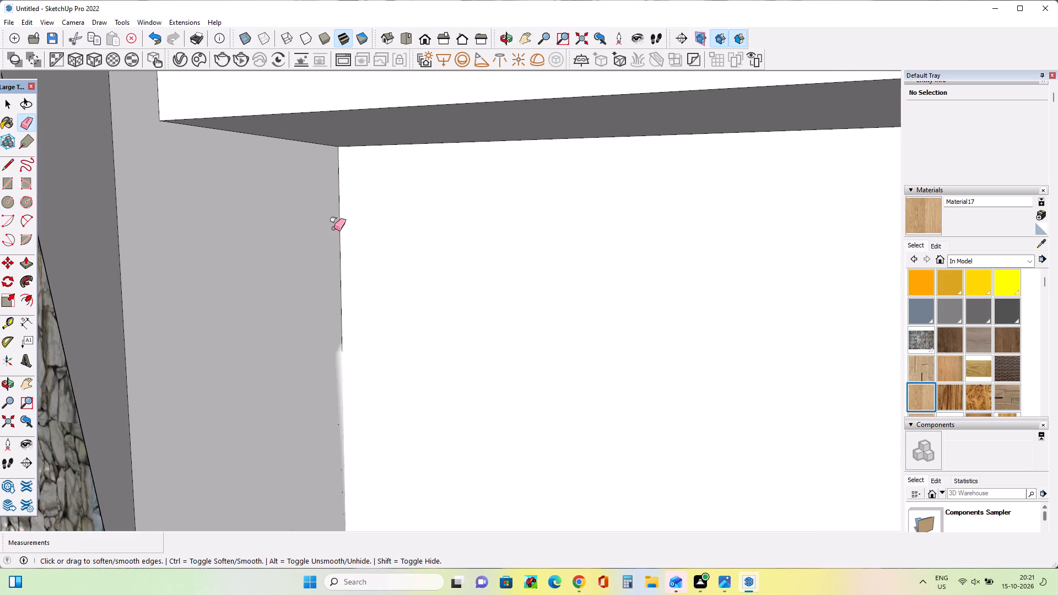
left_click_drag(334, 228, 334, 258)
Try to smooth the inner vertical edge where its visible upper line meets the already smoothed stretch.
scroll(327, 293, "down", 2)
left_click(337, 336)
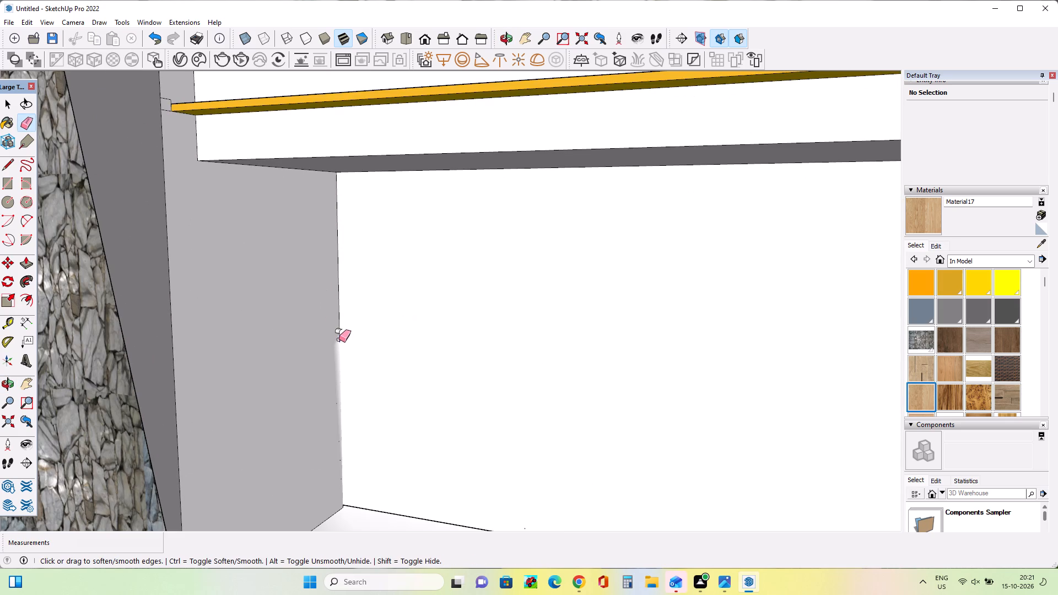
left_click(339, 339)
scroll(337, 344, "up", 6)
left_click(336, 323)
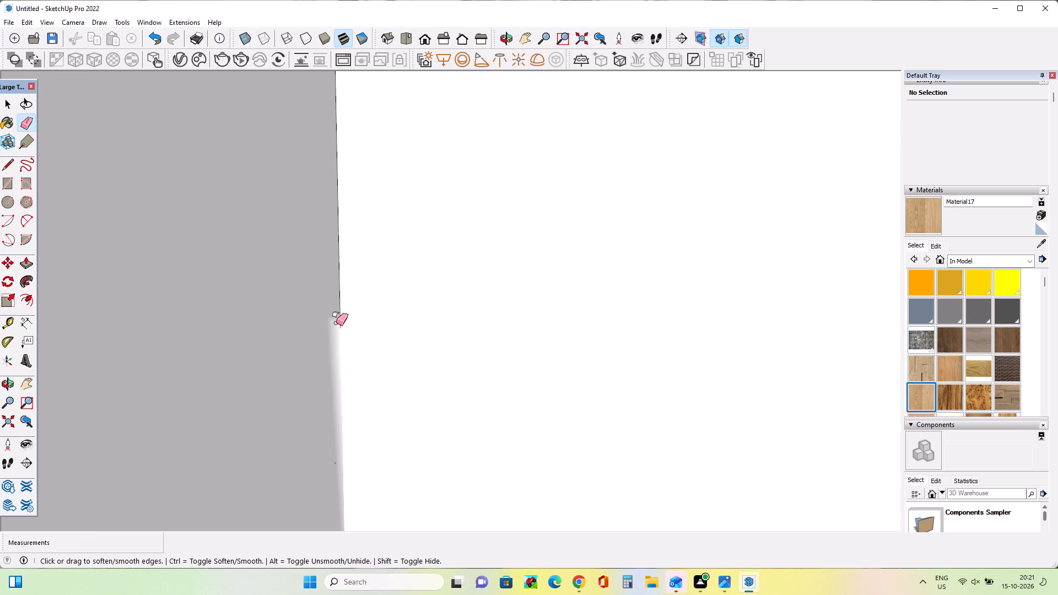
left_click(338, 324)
Undo the recent edge smoothing on the plain wall under the balcony, restoring its hard-edged shading.
scroll(324, 334, "down", 16)
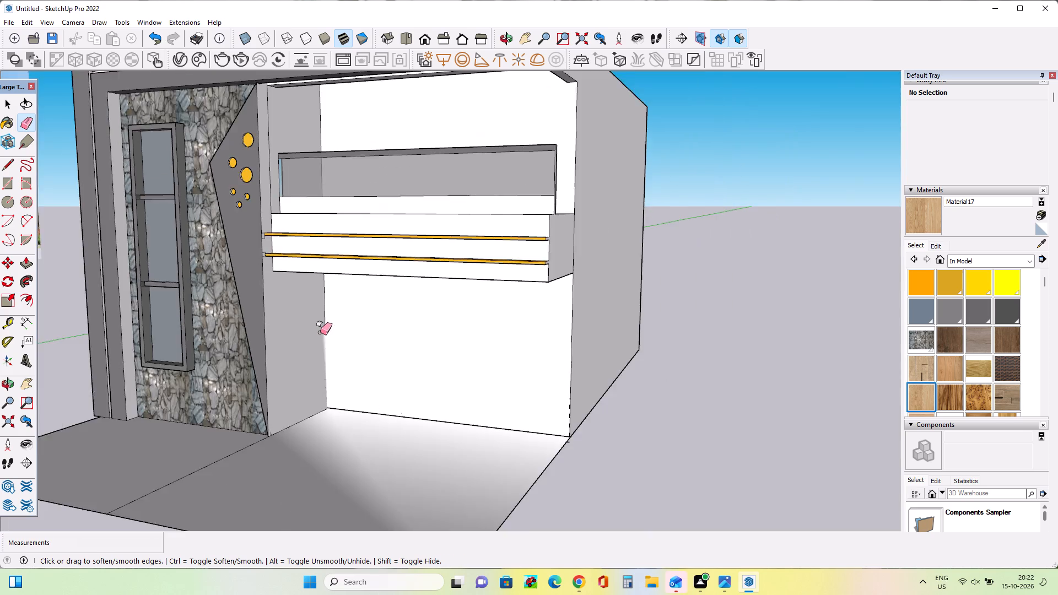
scroll(320, 332, "down", 3)
middle_click_drag(347, 372, 541, 387)
middle_click_drag(469, 366, 466, 319)
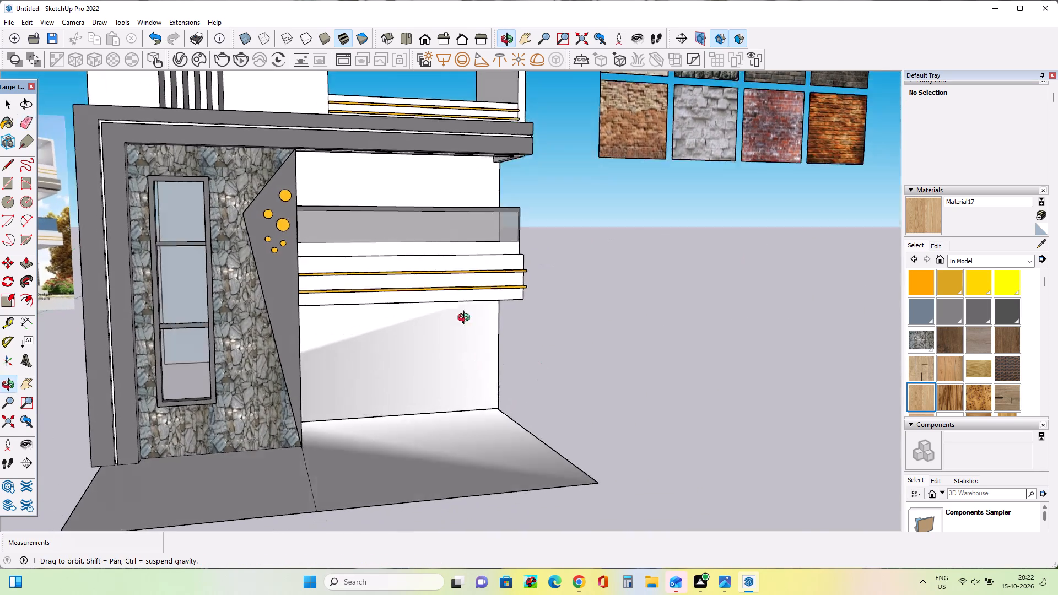
middle_click_drag(466, 319, 483, 357)
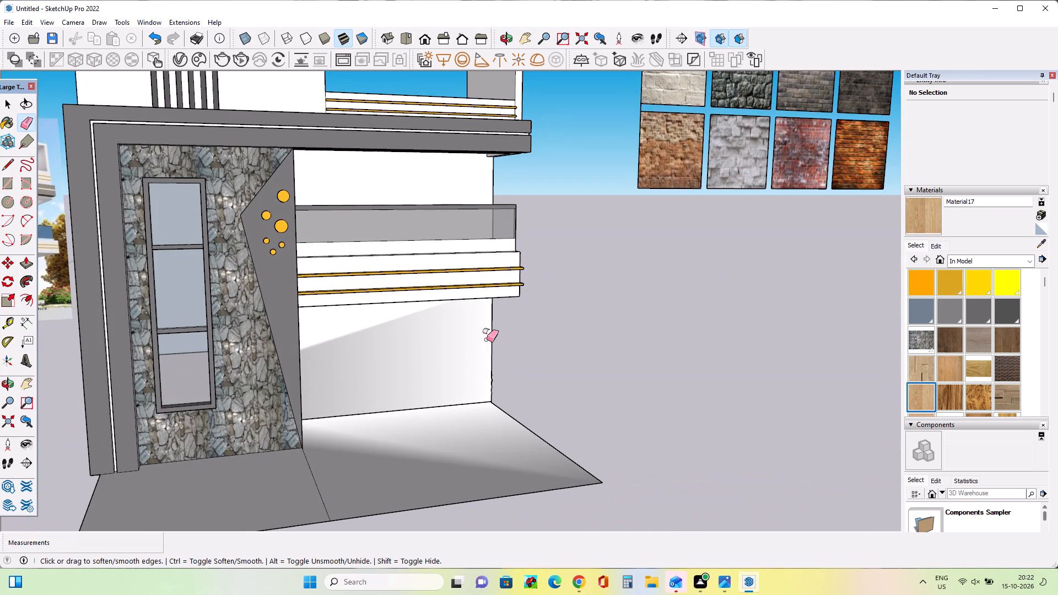
key("ctrl+z")
key("ctrl+z")
key("ctrl+z")
key("ctrl+z")
key("ctrl+z")
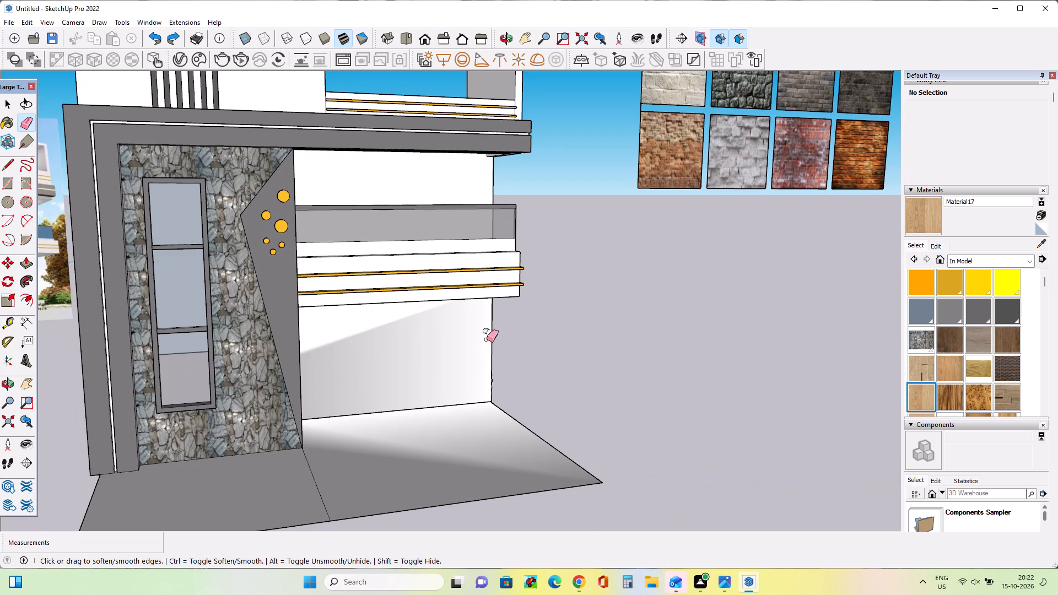
key("ctrl+z")
key("ctrl+z")
key("ctrl+z")
key("ctrl+z")
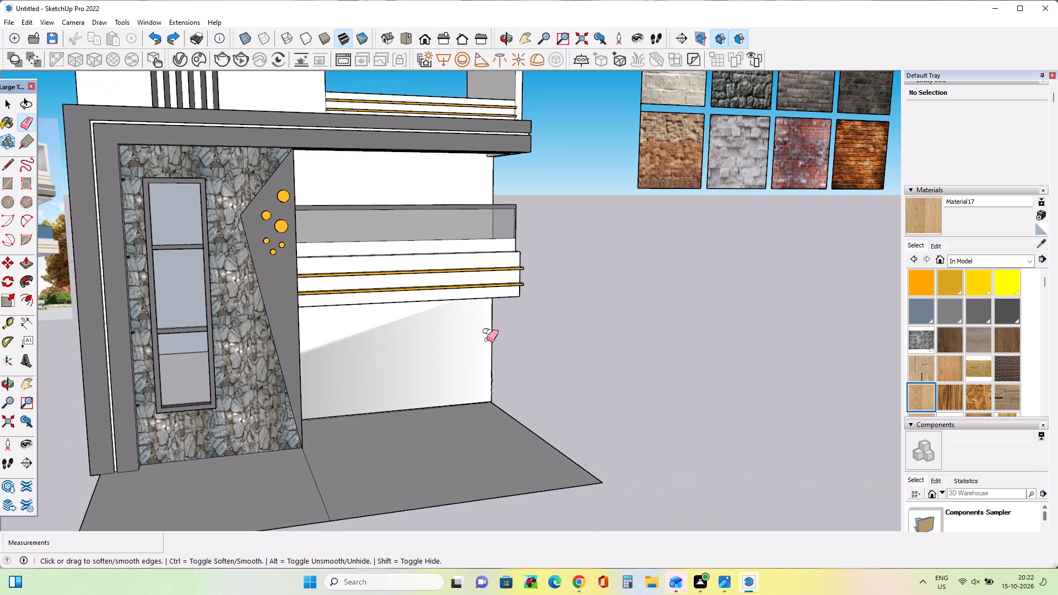
key("ctrl+z")
left_click(487, 339, "ctrl")
key("ctrl+z")
key("ctrl+z")
key("ctrl+z")
double_click(487, 339, "ctrl")
key("ctrl+z")
left_click(487, 339, "ctrl")
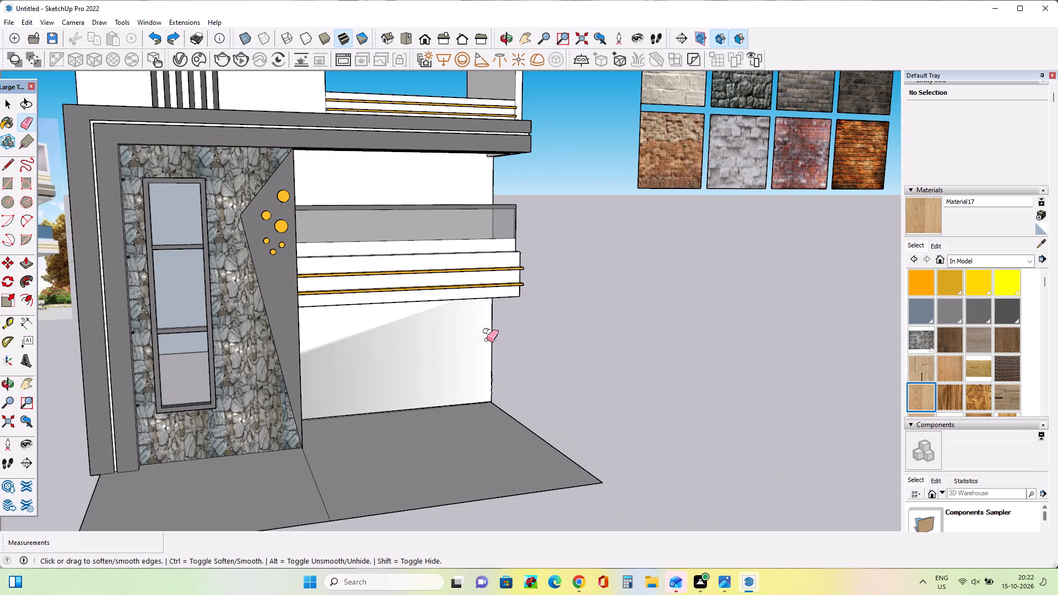
key("ctrl+z")
left_click(487, 339, "ctrl")
left_click(496, 334, "ctrl")
key("ctrl+z")
key("ctrl+z")
key("ctrl+z")
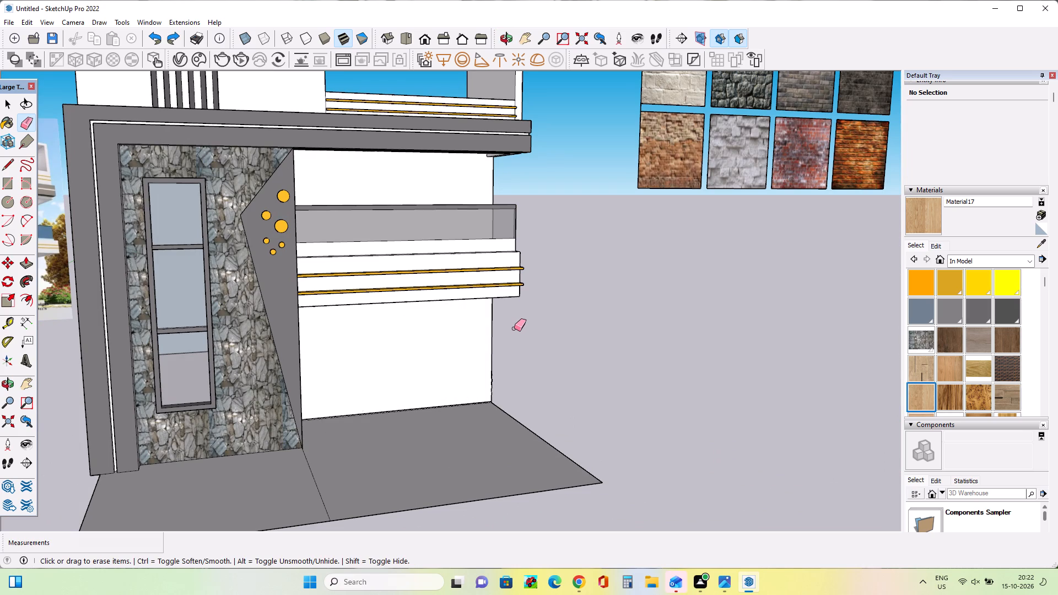
Erase the jagged leftover slat-end lines along the lower half of the side return wall, beside the inner vertical edge.
middle_click_drag(624, 364, 312, 344)
scroll(438, 355, "up", 6)
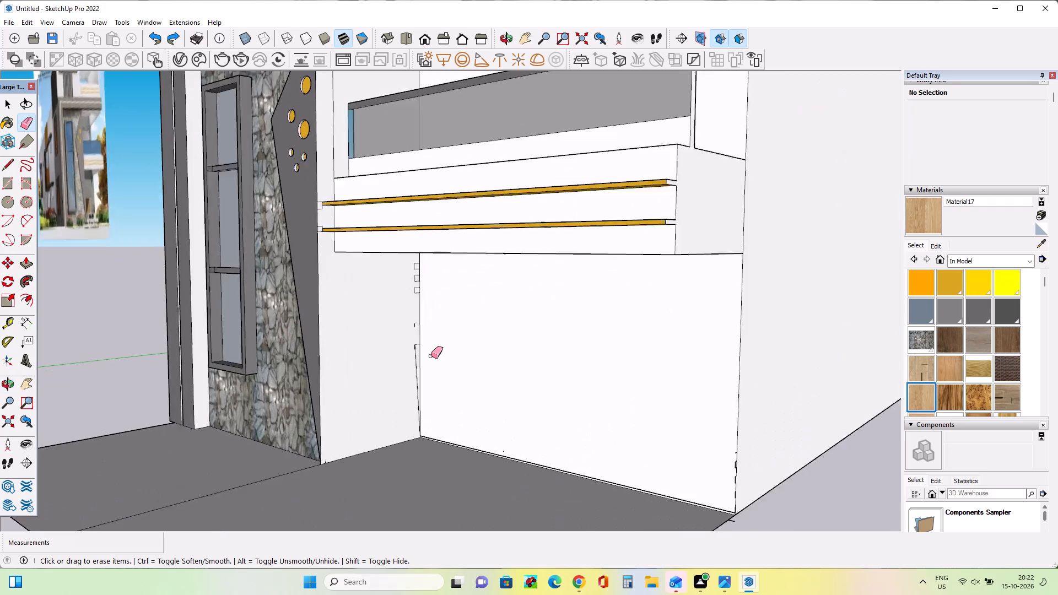
scroll(431, 356, "up", 2)
left_click(407, 363)
left_click(411, 363)
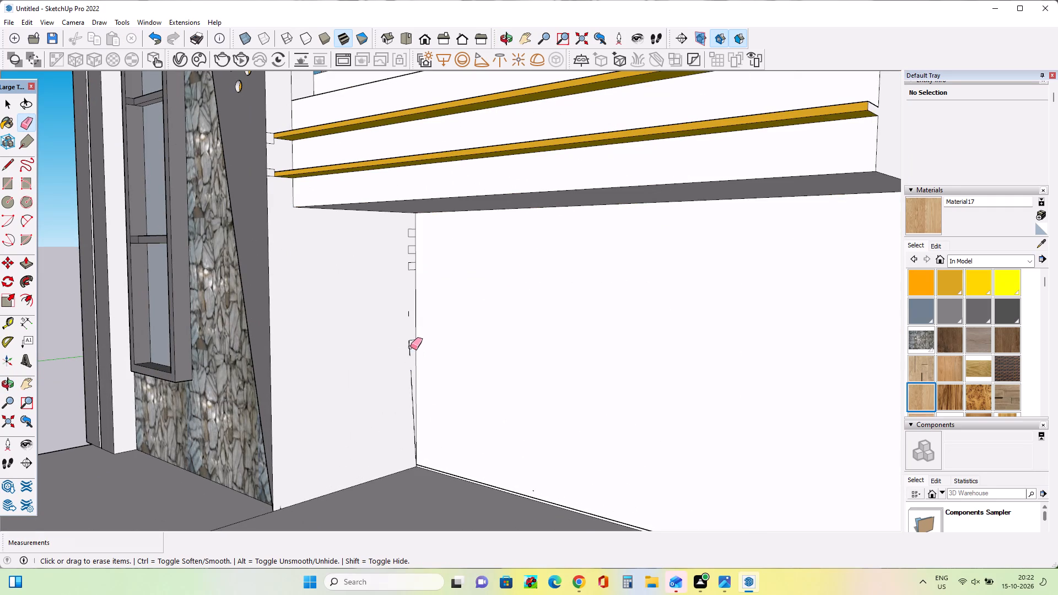
left_click(411, 347)
left_click(409, 342)
left_click(409, 359)
left_click(412, 371)
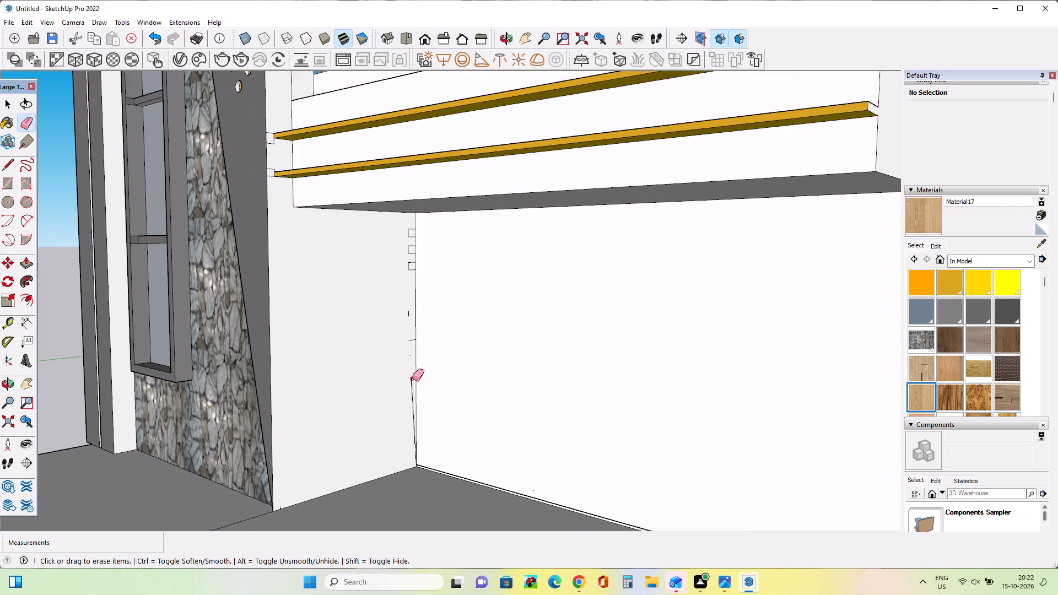
left_click(412, 378)
left_click(412, 386)
left_click(412, 397)
left_click(413, 409)
left_click(413, 420)
left_click(414, 429)
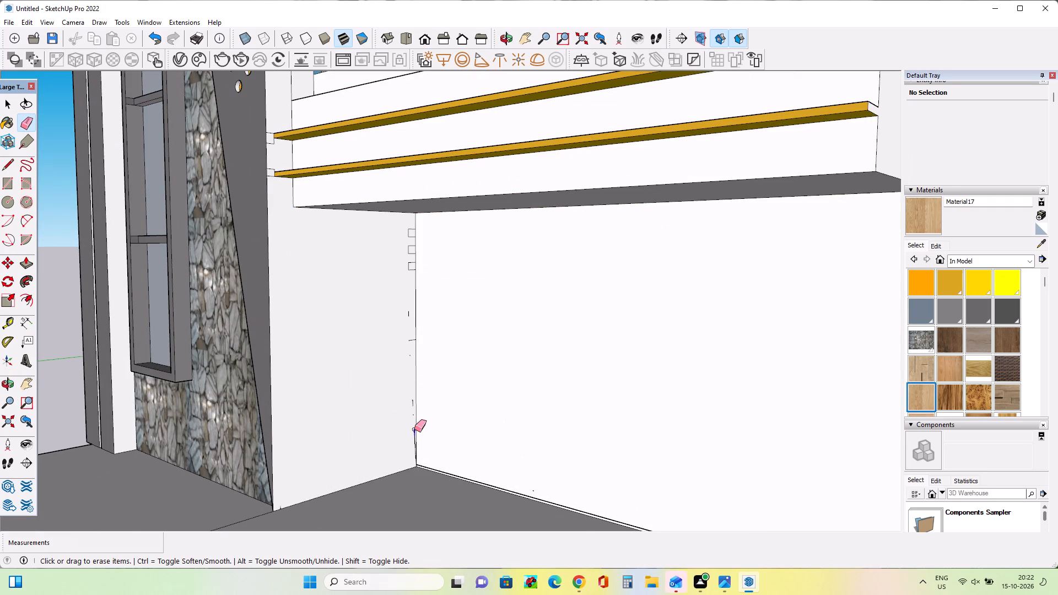
Erase the small line fragments left on the side return wall along the middle stretch of the inner vertical edge.
scroll(414, 413, "up", 7)
left_click(411, 398)
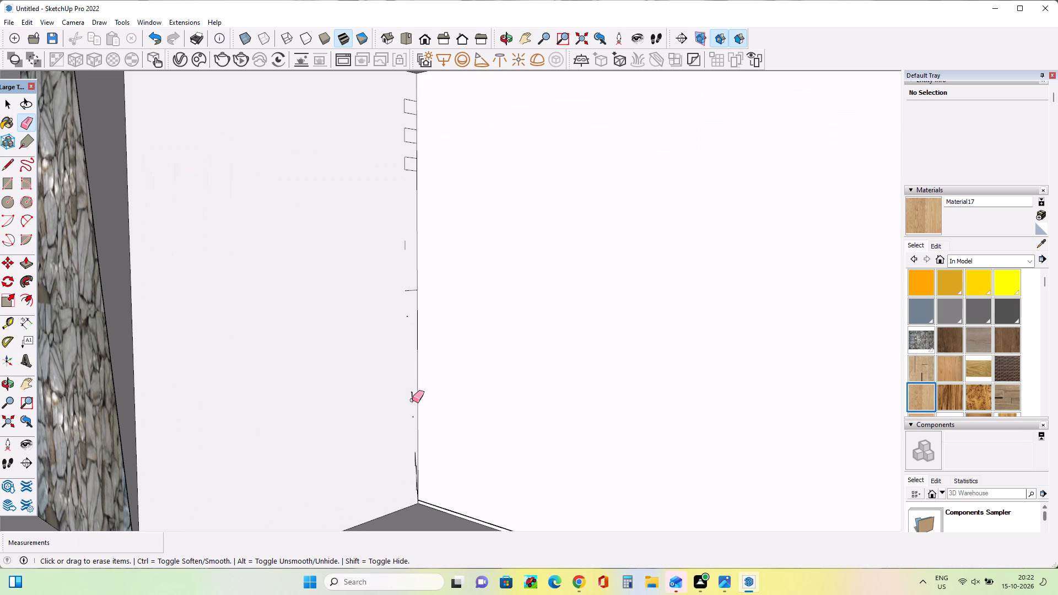
double_click(412, 400)
left_click_drag(411, 284, 411, 294)
left_click_drag(400, 237, 402, 268)
left_click_drag(406, 242, 409, 282)
left_click_drag(411, 231, 411, 309)
left_click_drag(412, 300, 406, 316)
left_click_drag(399, 294, 404, 324)
left_click_drag(404, 324, 405, 307)
left_click_drag(408, 269, 413, 280)
Erase the three rectangular slat-end outlines on the side return wall, just below the balcony.
left_click_drag(409, 96, 407, 132)
left_click_drag(409, 104, 409, 120)
left_click_drag(408, 103, 408, 107)
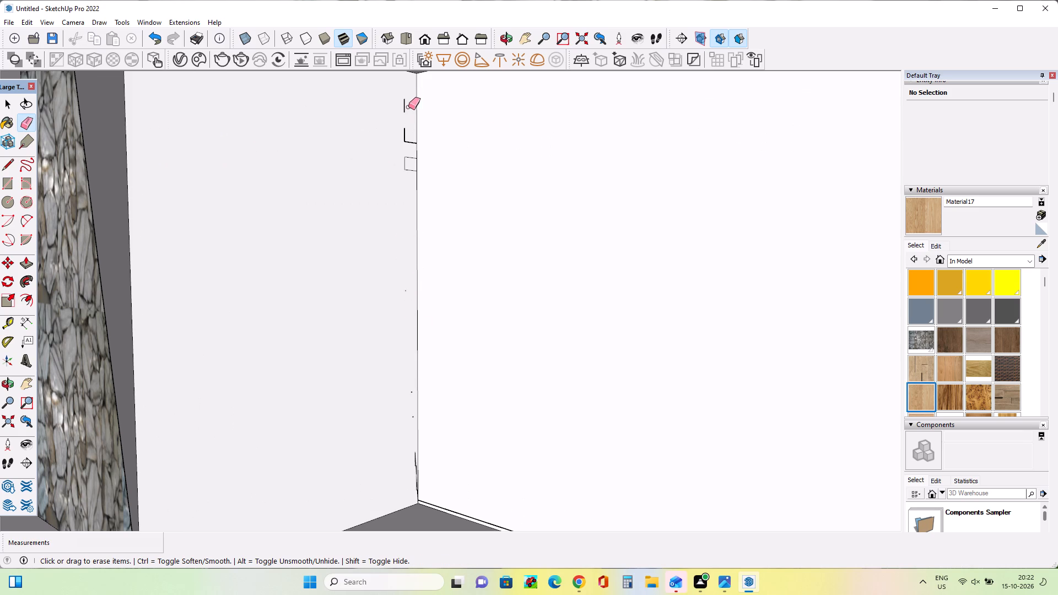
left_click_drag(408, 107, 404, 110)
left_click_drag(401, 100, 403, 109)
left_click_drag(404, 101, 404, 117)
left_click_drag(403, 102, 403, 133)
left_click_drag(403, 122, 406, 131)
left_click_drag(406, 128, 408, 150)
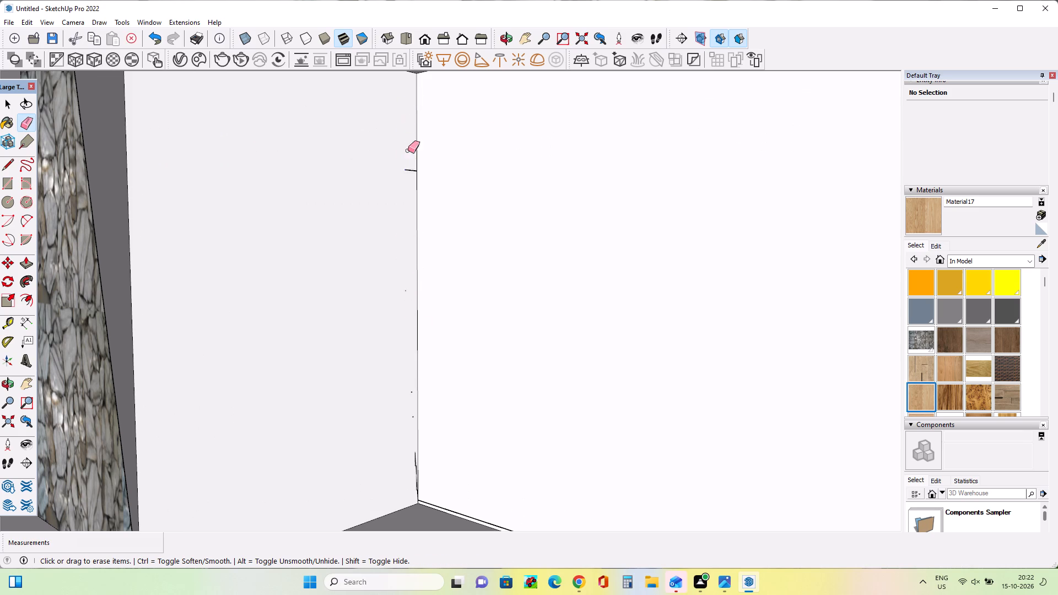
left_click_drag(408, 150, 408, 163)
left_click_drag(410, 160, 409, 188)
Erase the leftover slat-end lines at the bottom of the inner vertical edge, near the floor corner.
scroll(418, 469, "up", 7)
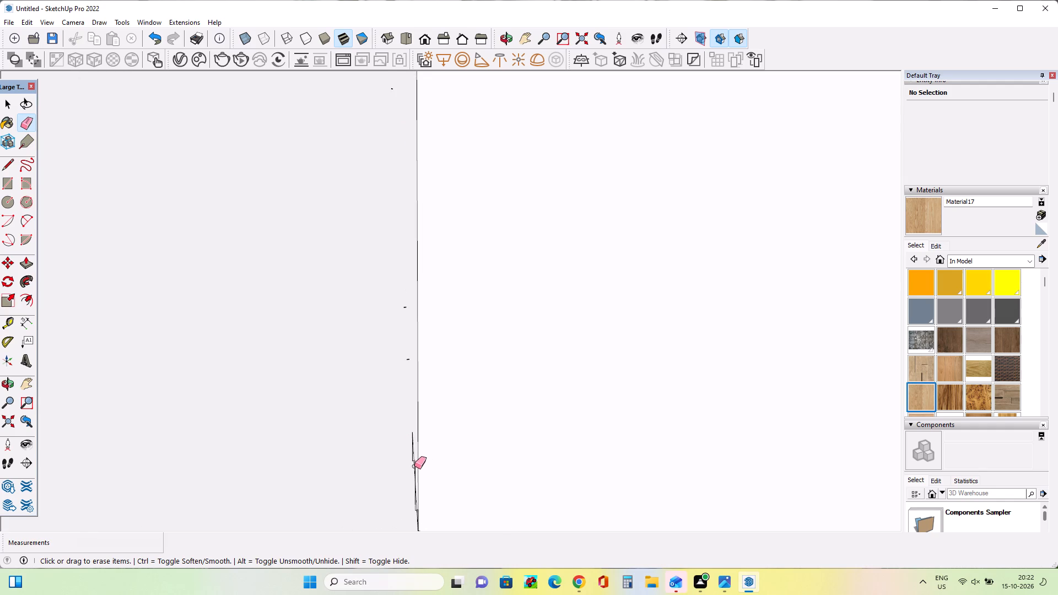
left_click(414, 464)
left_click(414, 453)
left_click(414, 443)
left_click_drag(414, 433, 412, 460)
left_click_drag(412, 448, 412, 488)
left_click_drag(416, 485, 417, 497)
scroll(415, 522, "up", 1)
scroll(415, 522, "down", 1)
scroll(415, 522, "up", 15)
left_click(428, 496)
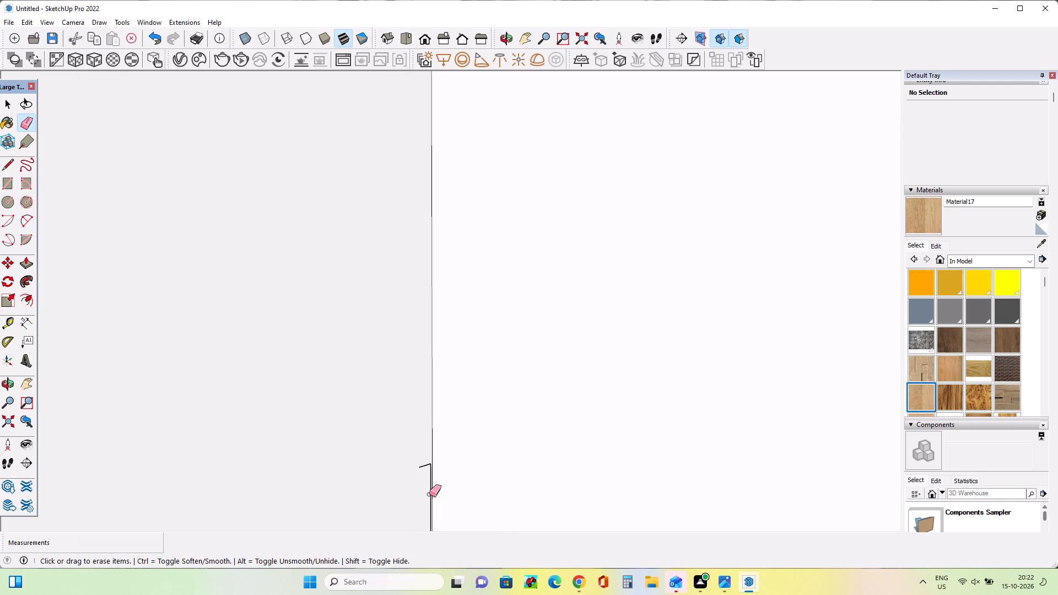
scroll(428, 468, "up", 12)
left_click_drag(428, 448, 429, 468)
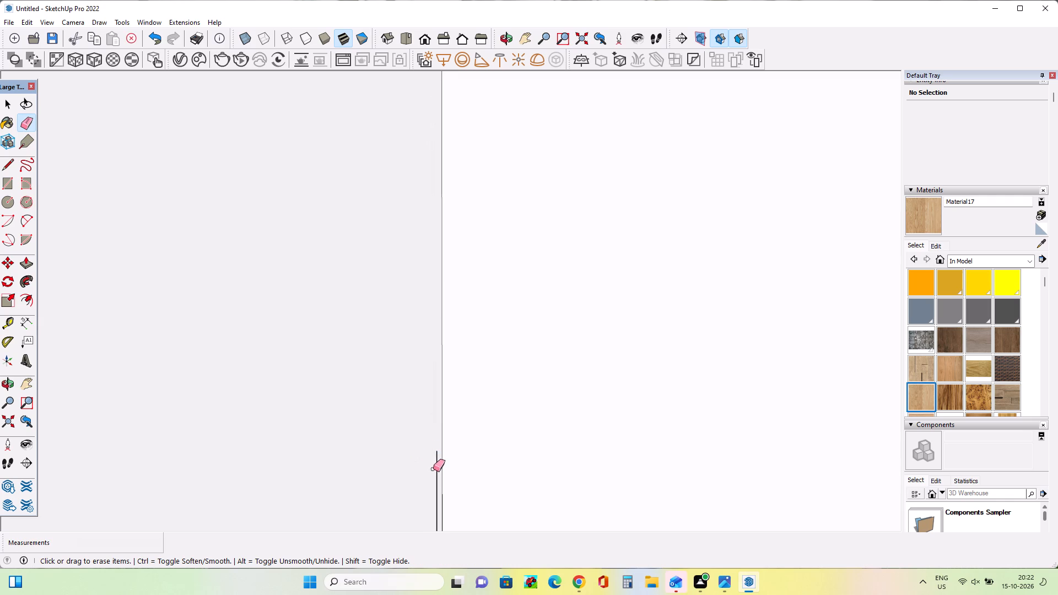
left_click(435, 467)
Erase the stray horizontal line running along the foot of the plain wall, just above the floor.
scroll(415, 443, "down", 2)
scroll(415, 443, "up", 1)
scroll(415, 443, "down", 15)
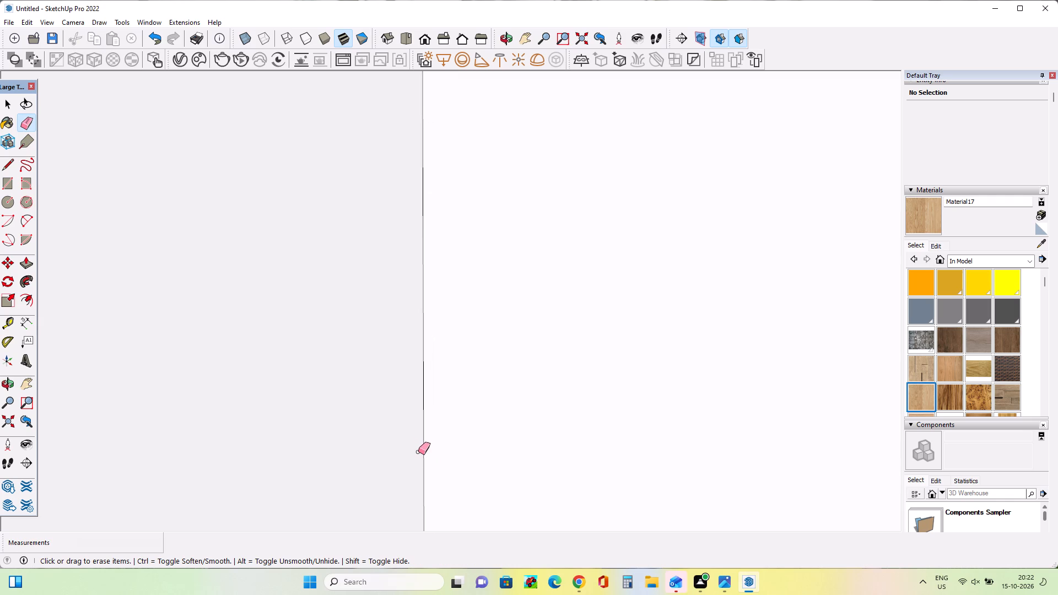
scroll(418, 452, "down", 17)
scroll(442, 488, "up", 9)
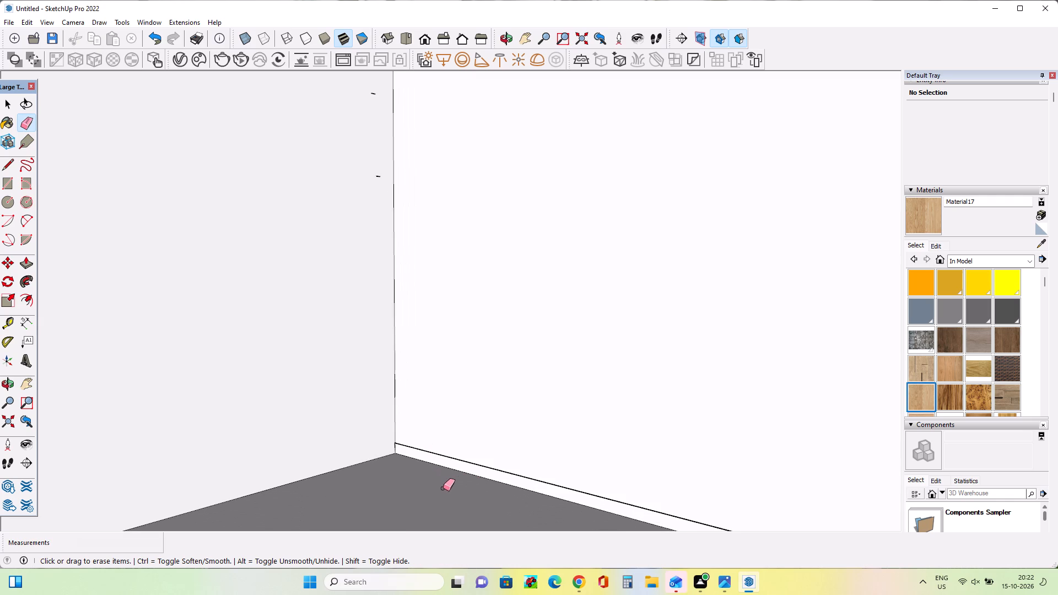
left_click(454, 454)
scroll(392, 429, "down", 3)
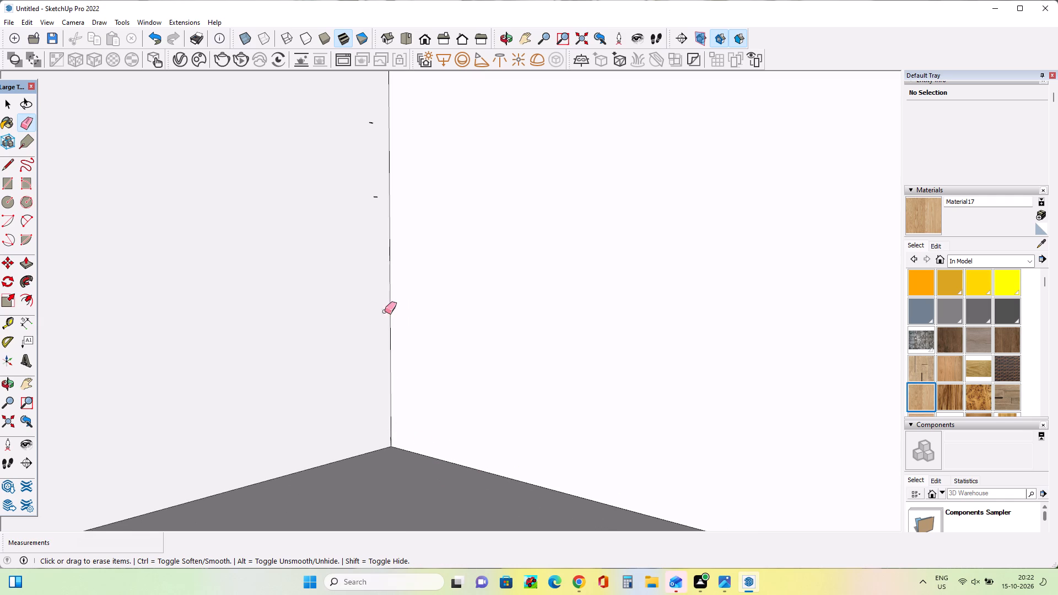
Erase the last two short dashes on the side return wall, above the floor corner.
left_click_drag(373, 144, 379, 202)
left_click_drag(375, 178, 375, 232)
left_click_drag(378, 208, 378, 252)
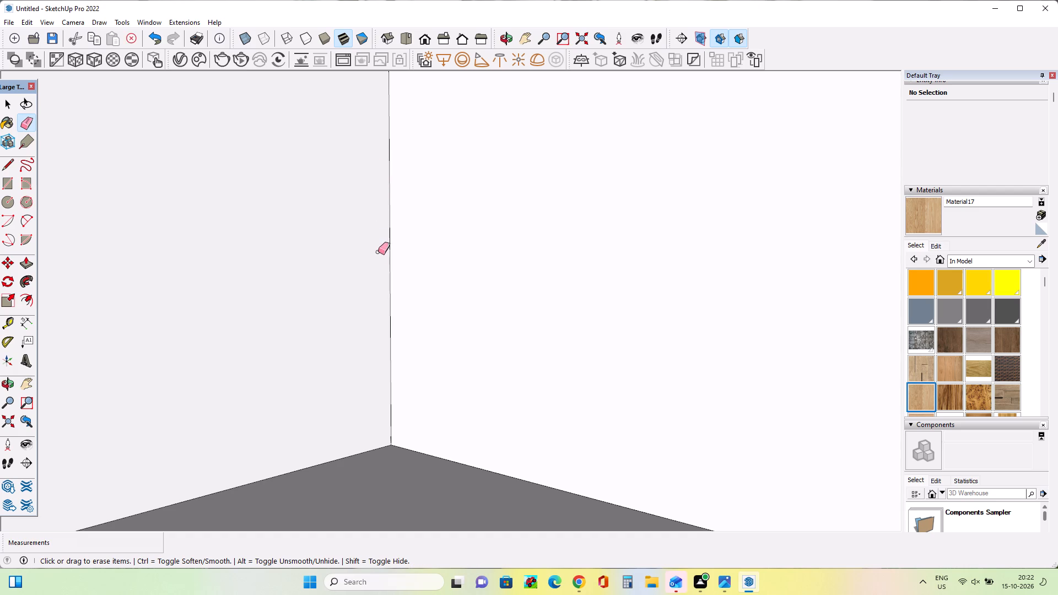
left_click_drag(378, 252, 378, 258)
Erase the stray line sticking out below the floor at the house's outer front corner.
scroll(365, 263, "down", 8)
scroll(364, 275, "up", 1)
scroll(364, 275, "down", 20)
scroll(364, 275, "down", 3)
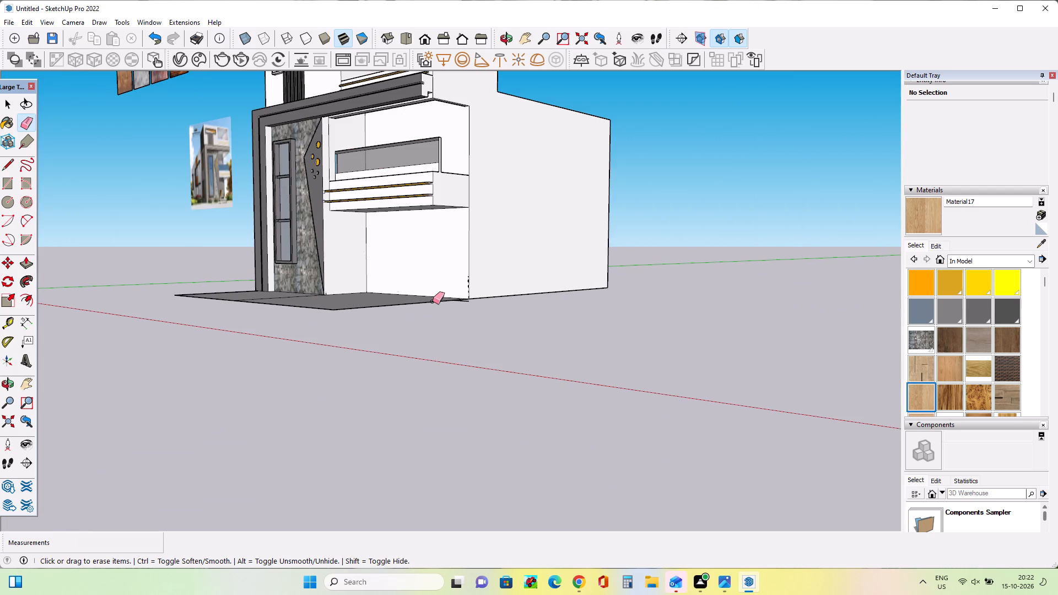
scroll(465, 300, "up", 20)
scroll(465, 300, "up", 1)
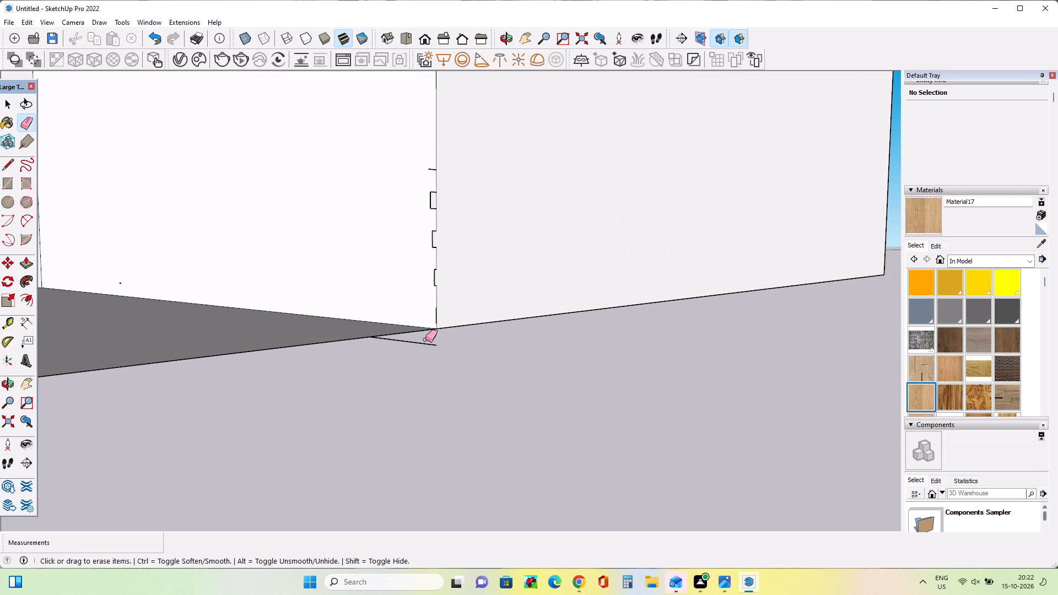
left_click(428, 347)
left_click(431, 344)
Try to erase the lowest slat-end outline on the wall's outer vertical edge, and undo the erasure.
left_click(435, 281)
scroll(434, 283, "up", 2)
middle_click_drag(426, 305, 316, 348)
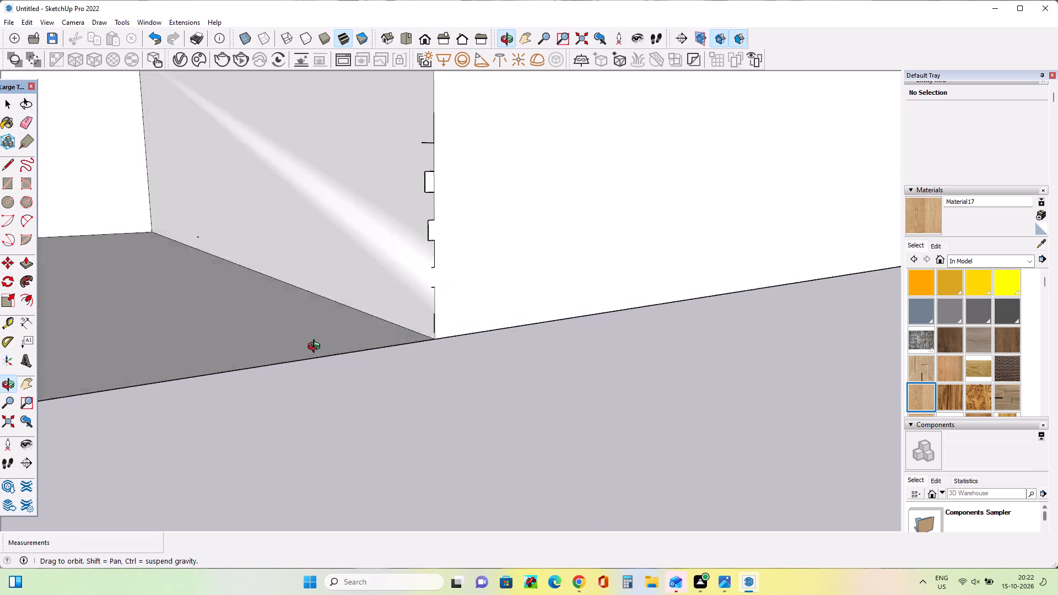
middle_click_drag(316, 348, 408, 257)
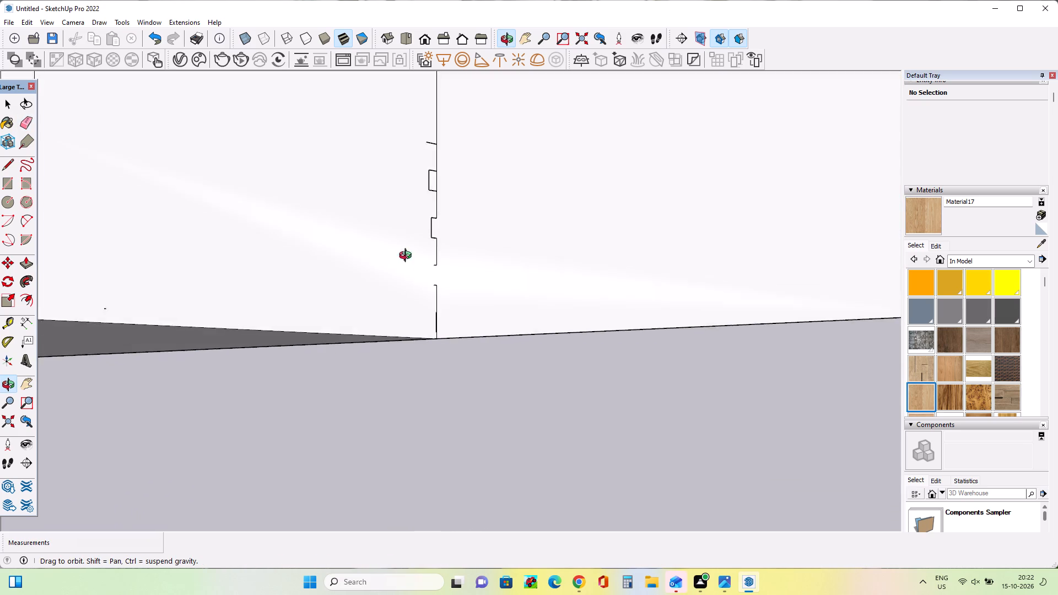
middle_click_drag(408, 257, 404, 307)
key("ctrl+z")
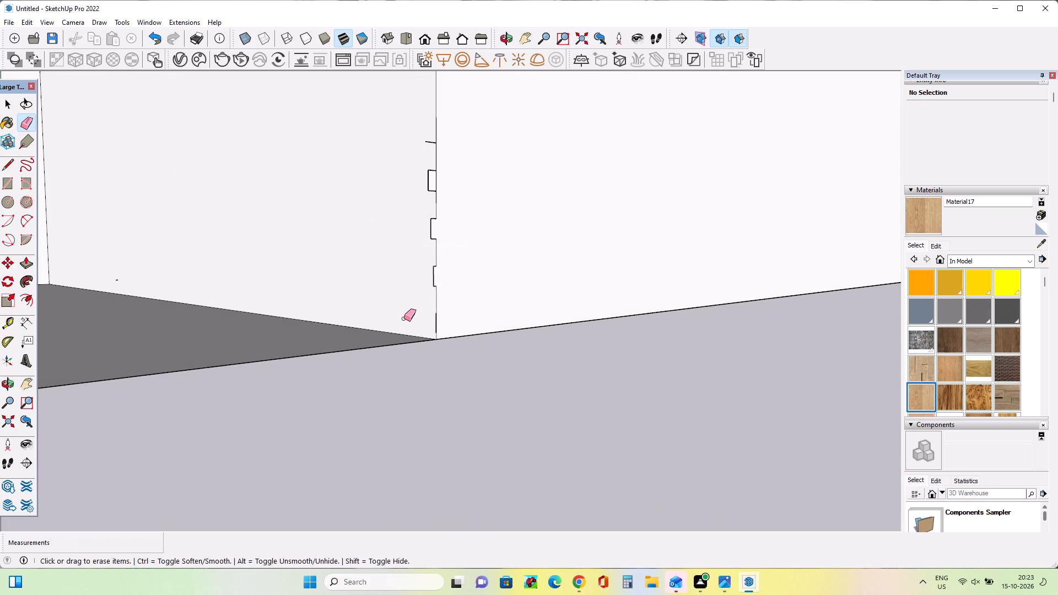
Draw a rectangle across the house's underside from the open rear corner to the opposite front floor corner, closing the base.
scroll(404, 318, "up", 1)
scroll(404, 318, "down", 19)
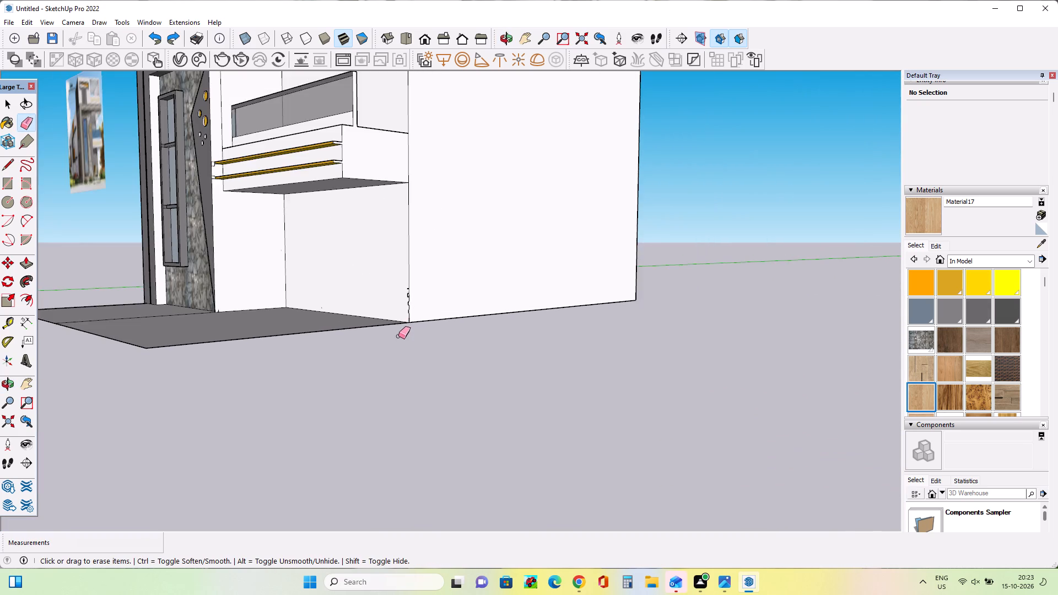
middle_click_drag(391, 346, 456, 120)
scroll(457, 121, "down", 1)
scroll(498, 191, "down", 3)
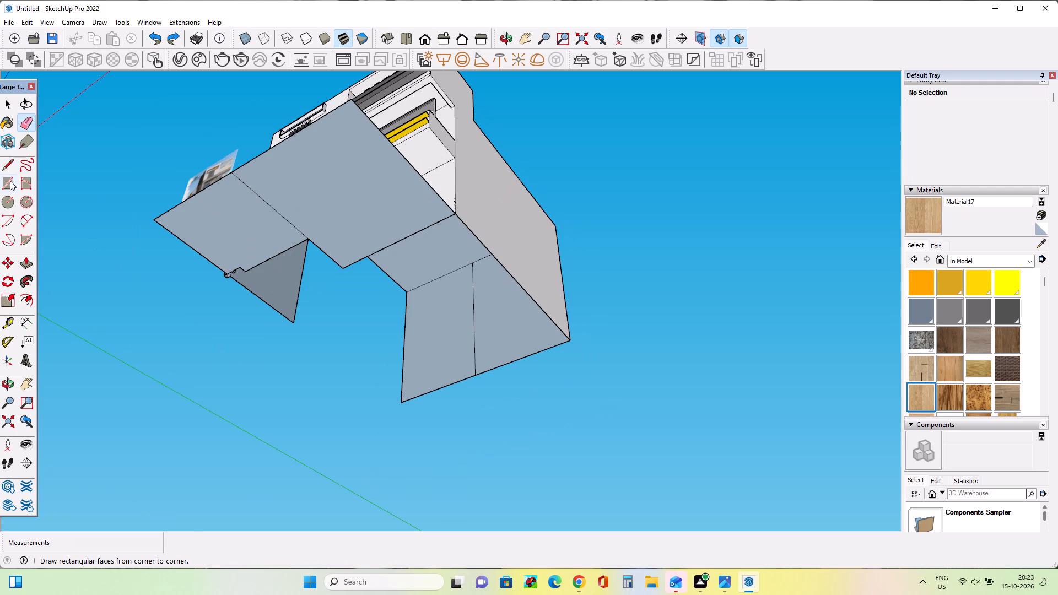
left_click(10, 181)
left_click(401, 403)
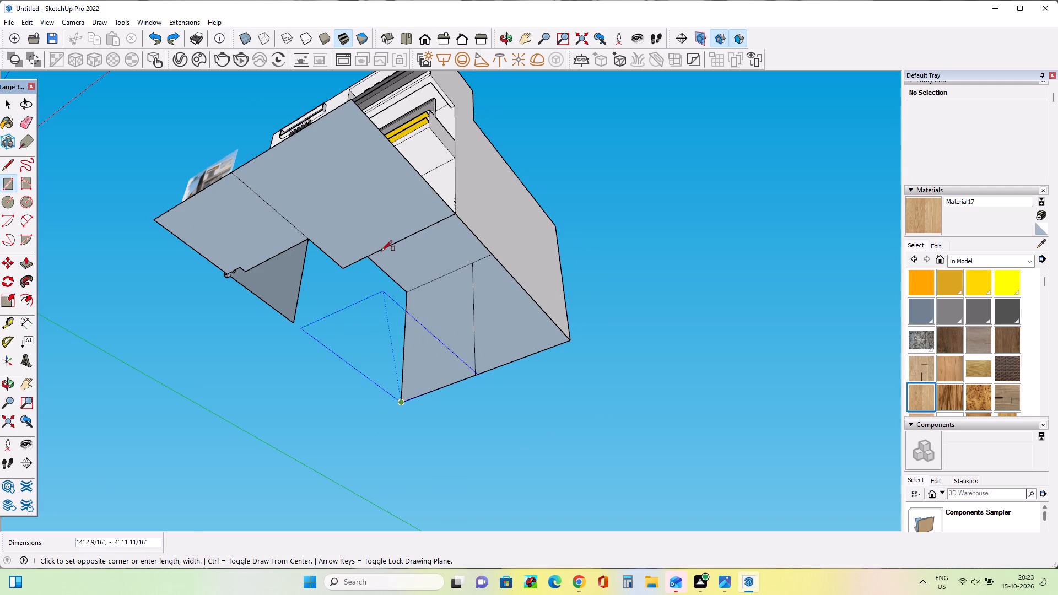
left_click(354, 101)
middle_click_drag(375, 198, 402, 237)
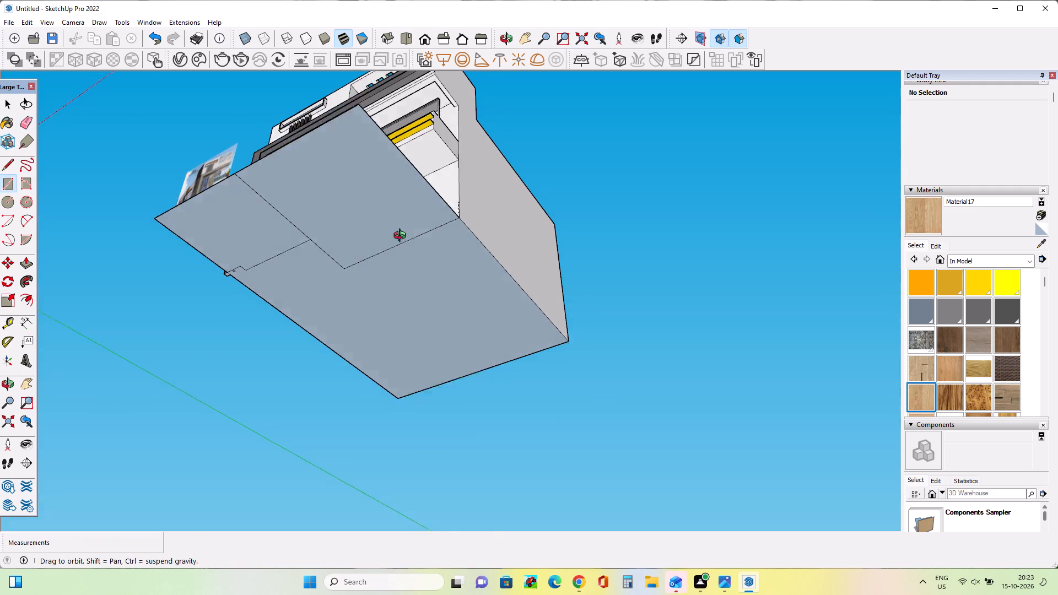
Erase the two upper short slat-end dashes on the outer vertical edge of the wall under the balcony.
middle_click_drag(402, 237, 749, 508)
middle_click_drag(356, 366, 1049, 256)
middle_click_drag(766, 286, 598, 334)
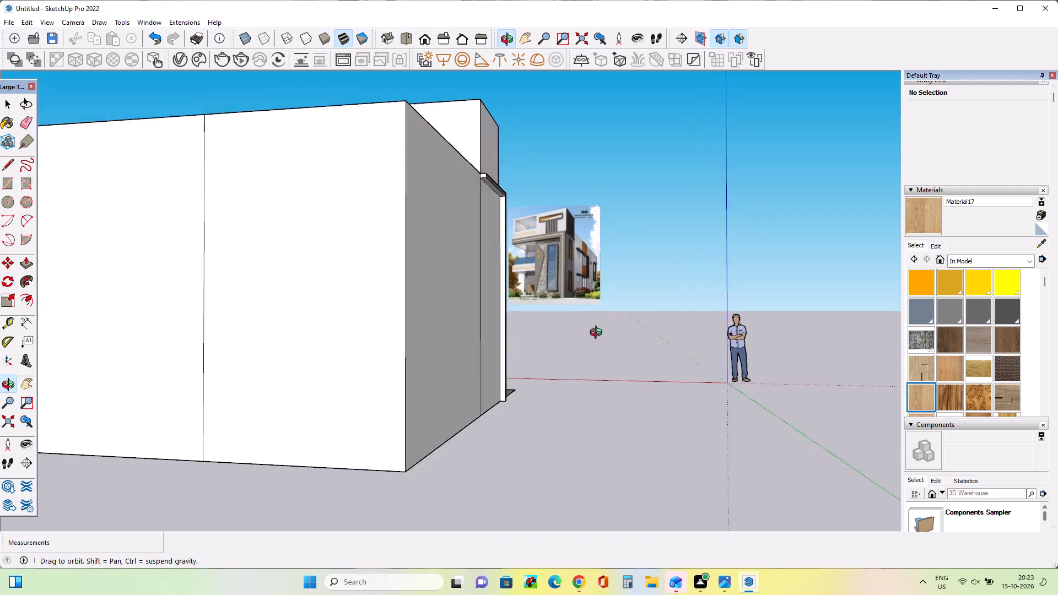
middle_click_drag(598, 334, 0, 371)
middle_click_drag(525, 372, 190, 324)
scroll(688, 424, "up", 12)
left_click(18, 119)
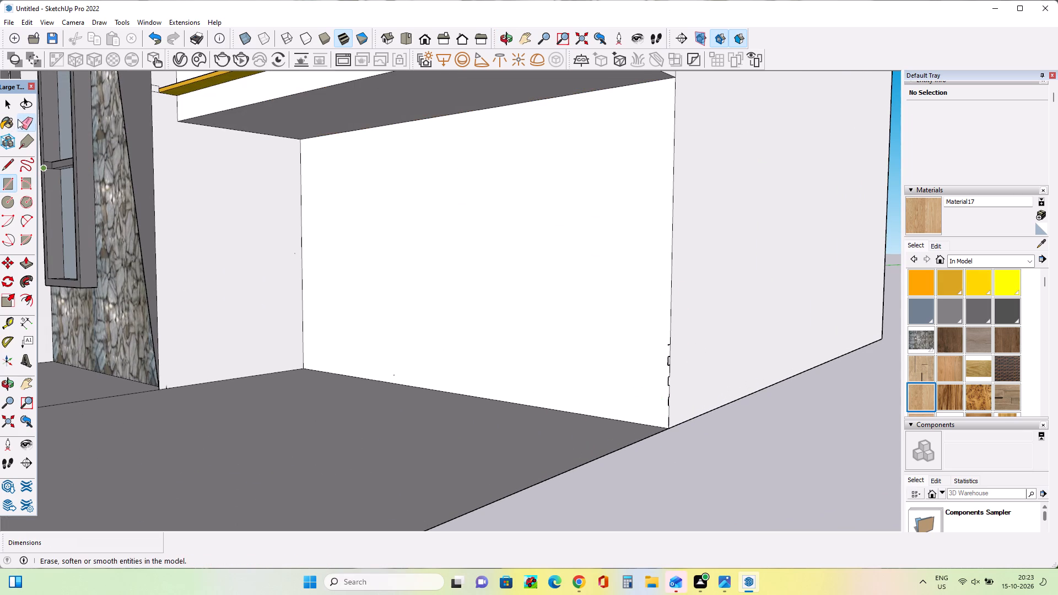
left_click(667, 363)
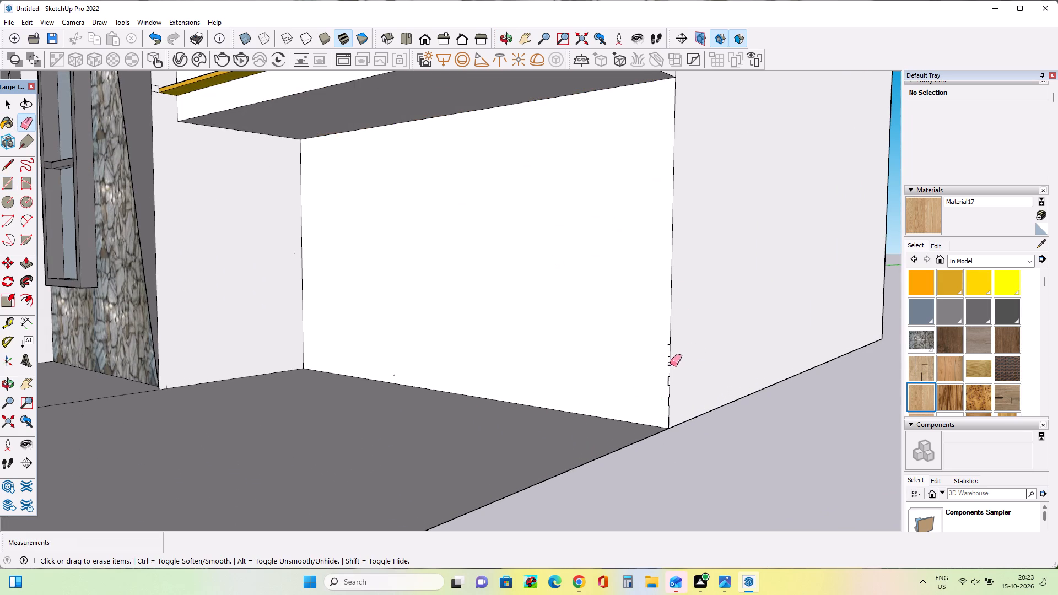
scroll(670, 364, "up", 9)
left_click(668, 363)
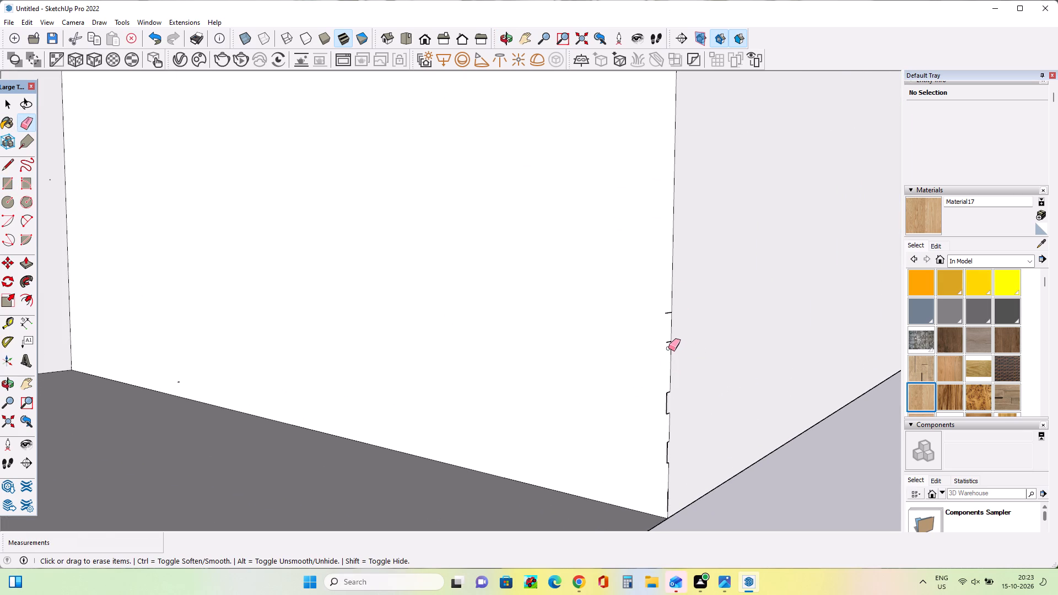
left_click(670, 337)
left_click(669, 342)
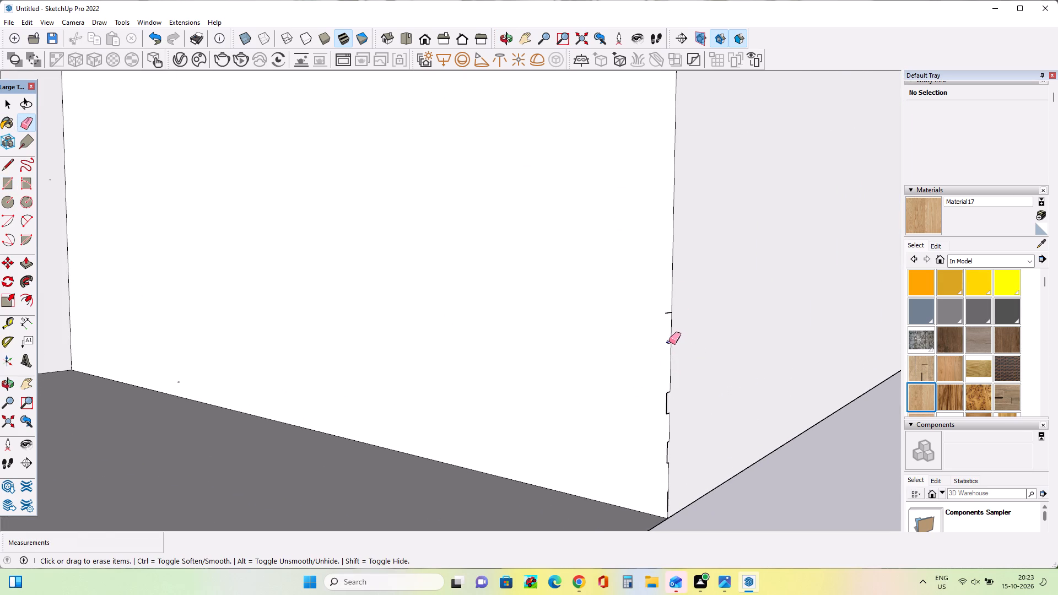
left_click(667, 314)
left_click(668, 311)
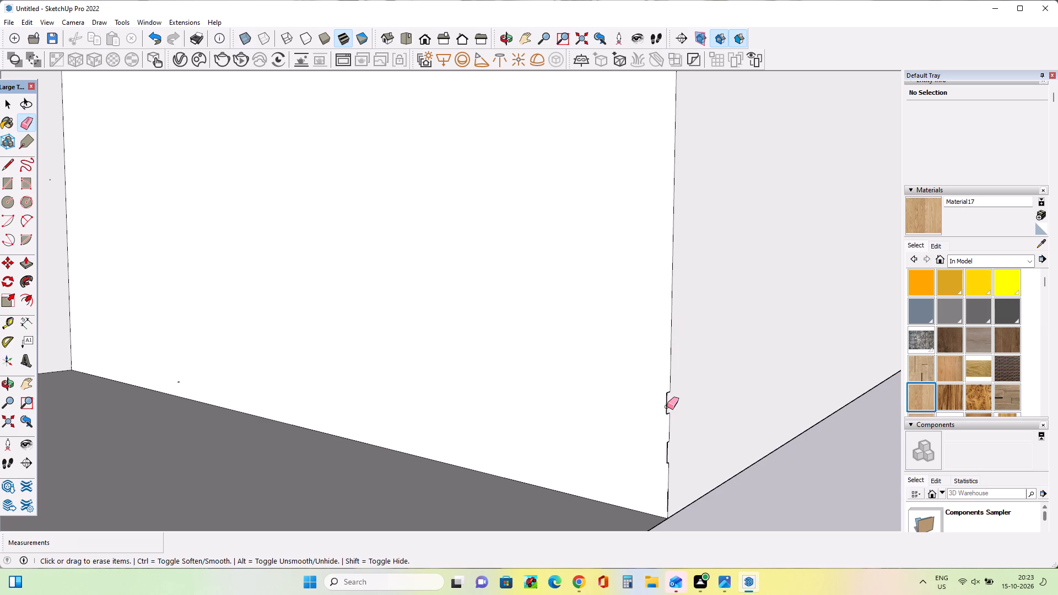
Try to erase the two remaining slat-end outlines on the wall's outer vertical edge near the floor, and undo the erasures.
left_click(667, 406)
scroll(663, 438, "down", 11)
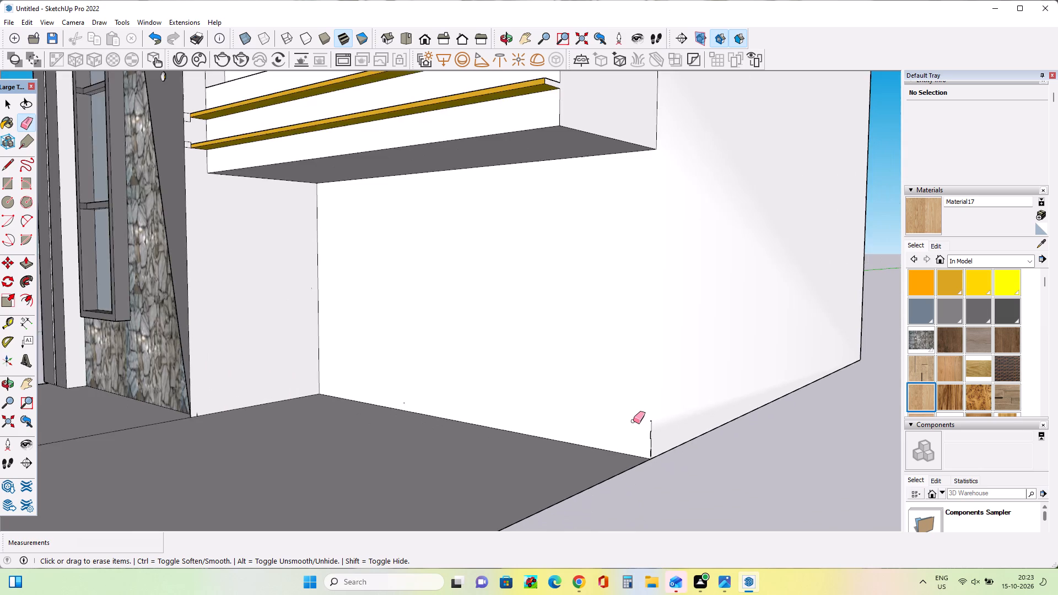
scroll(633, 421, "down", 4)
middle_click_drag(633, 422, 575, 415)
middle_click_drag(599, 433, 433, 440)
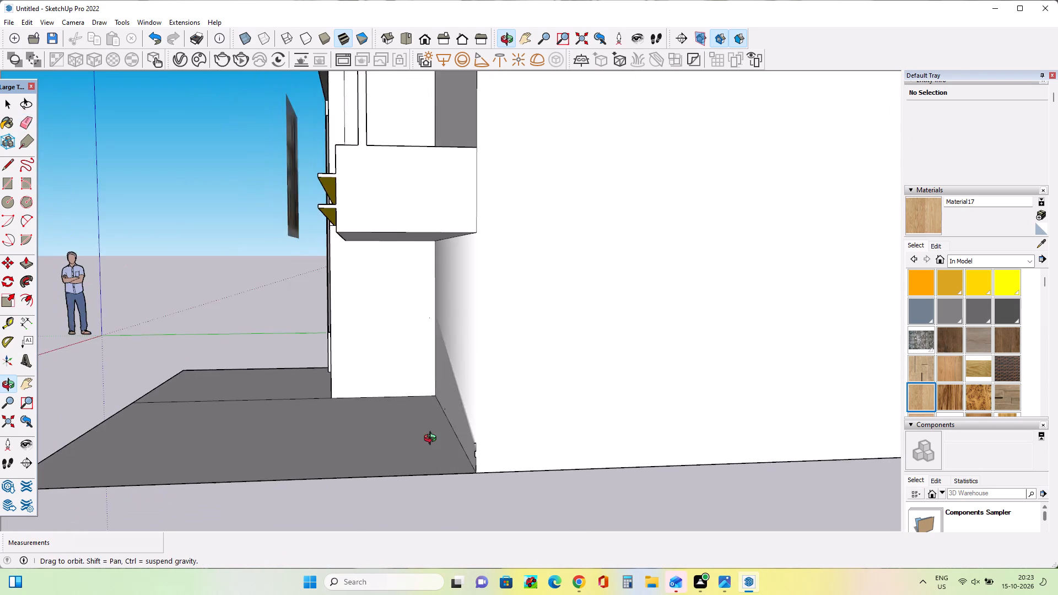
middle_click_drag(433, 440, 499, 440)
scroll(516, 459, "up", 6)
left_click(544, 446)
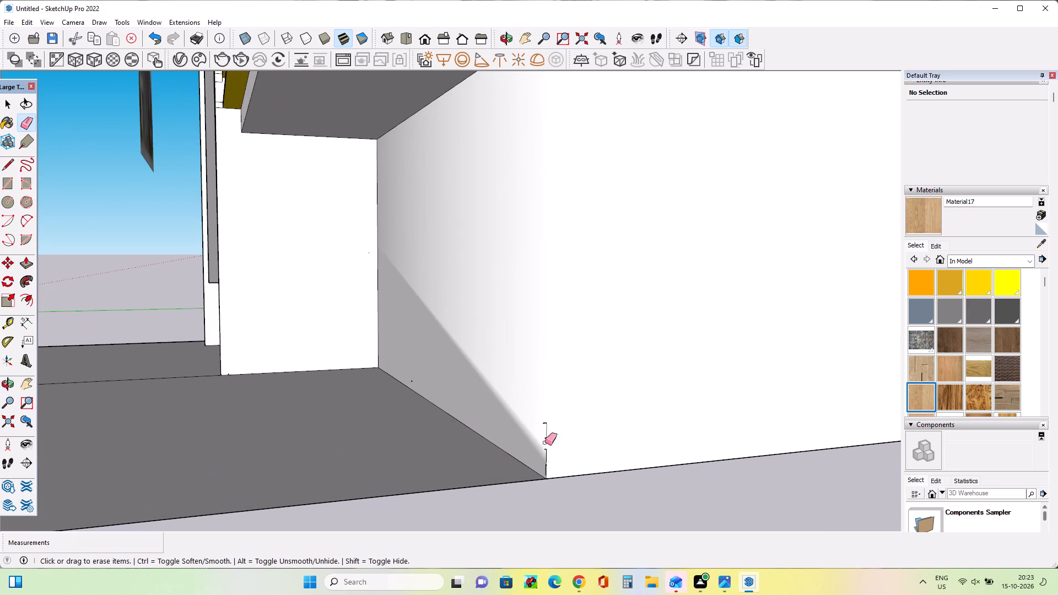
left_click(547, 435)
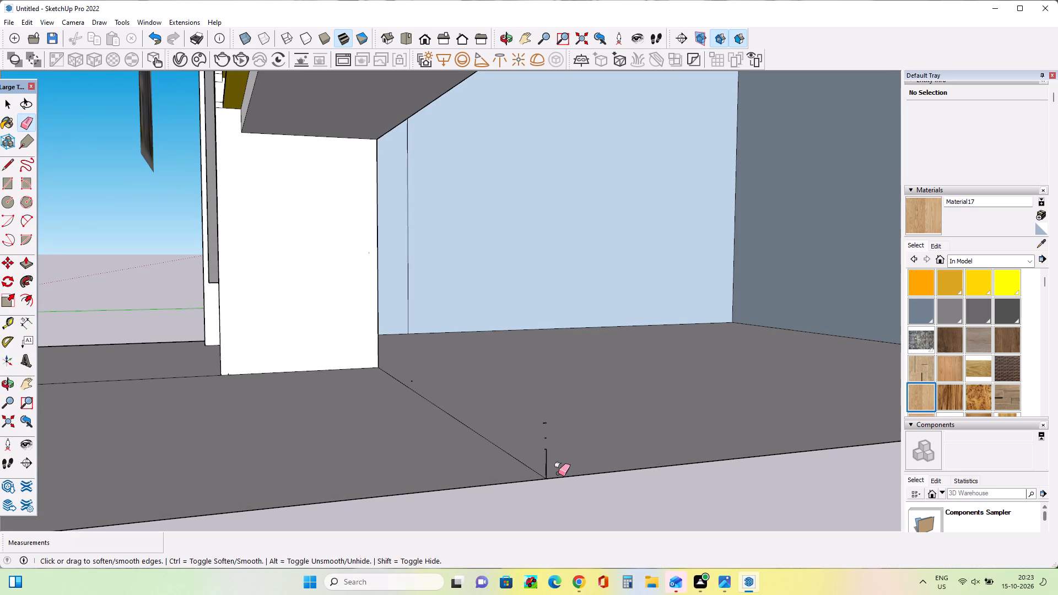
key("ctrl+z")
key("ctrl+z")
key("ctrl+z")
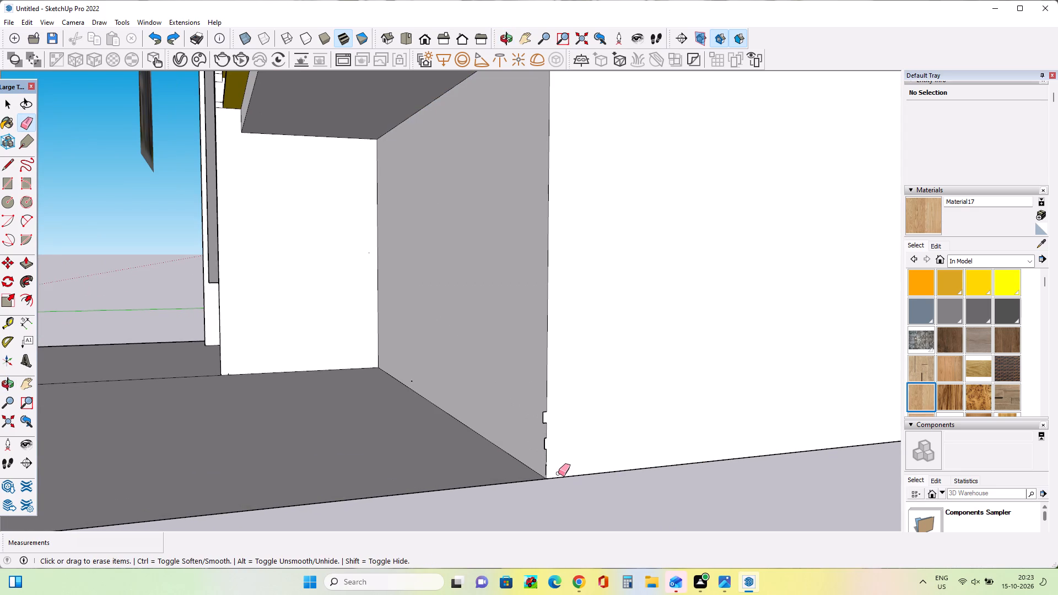
Examine the whole front facade of the house against the reference picture.
scroll(558, 473, "down", 20)
middle_click_drag(386, 425, 653, 399)
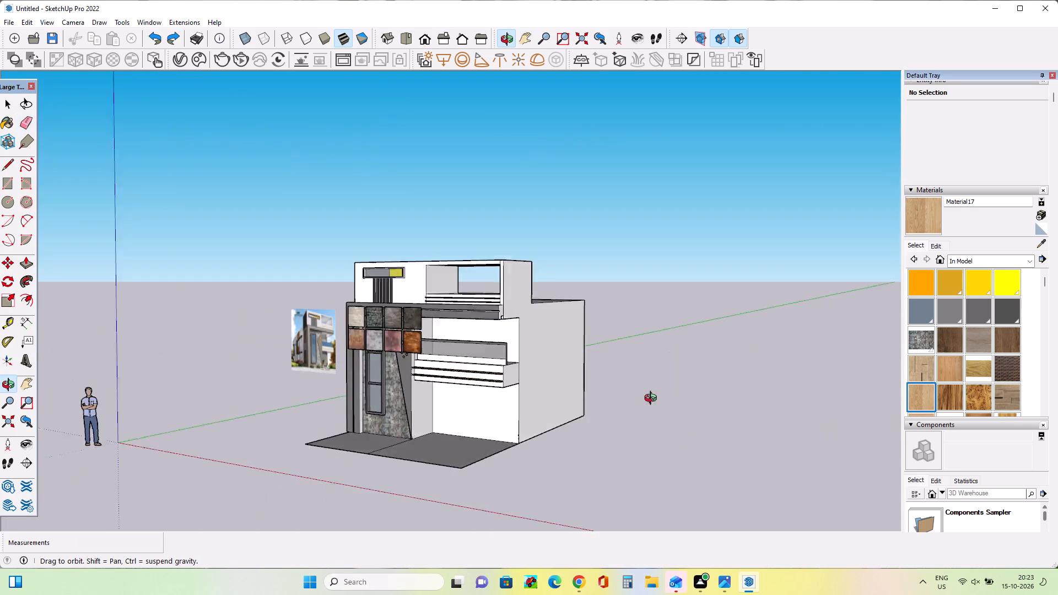
middle_click_drag(653, 399, 678, 395)
scroll(418, 440, "up", 6)
middle_click_drag(422, 445, 497, 451)
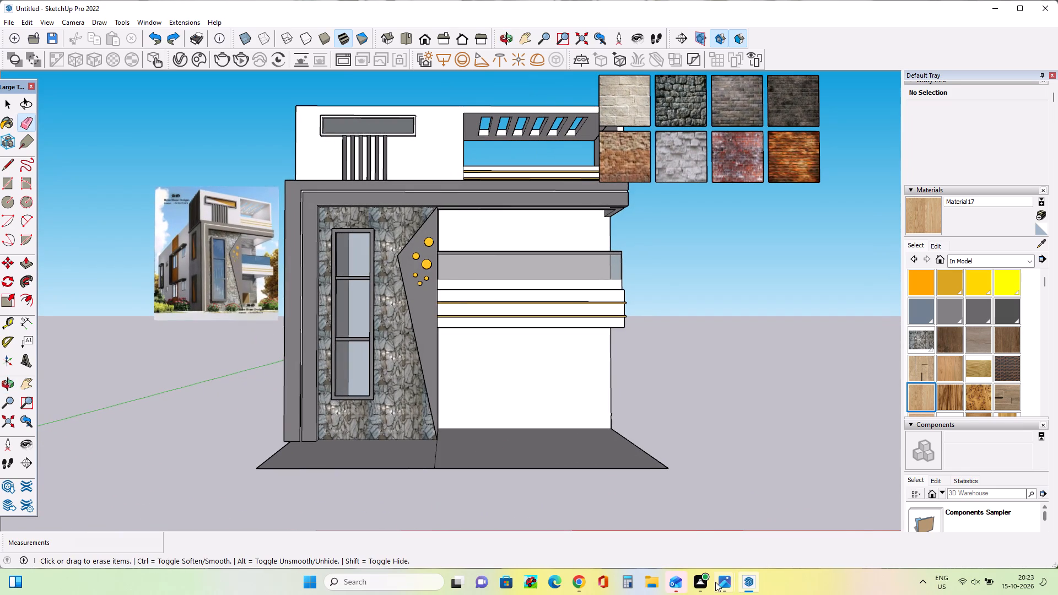